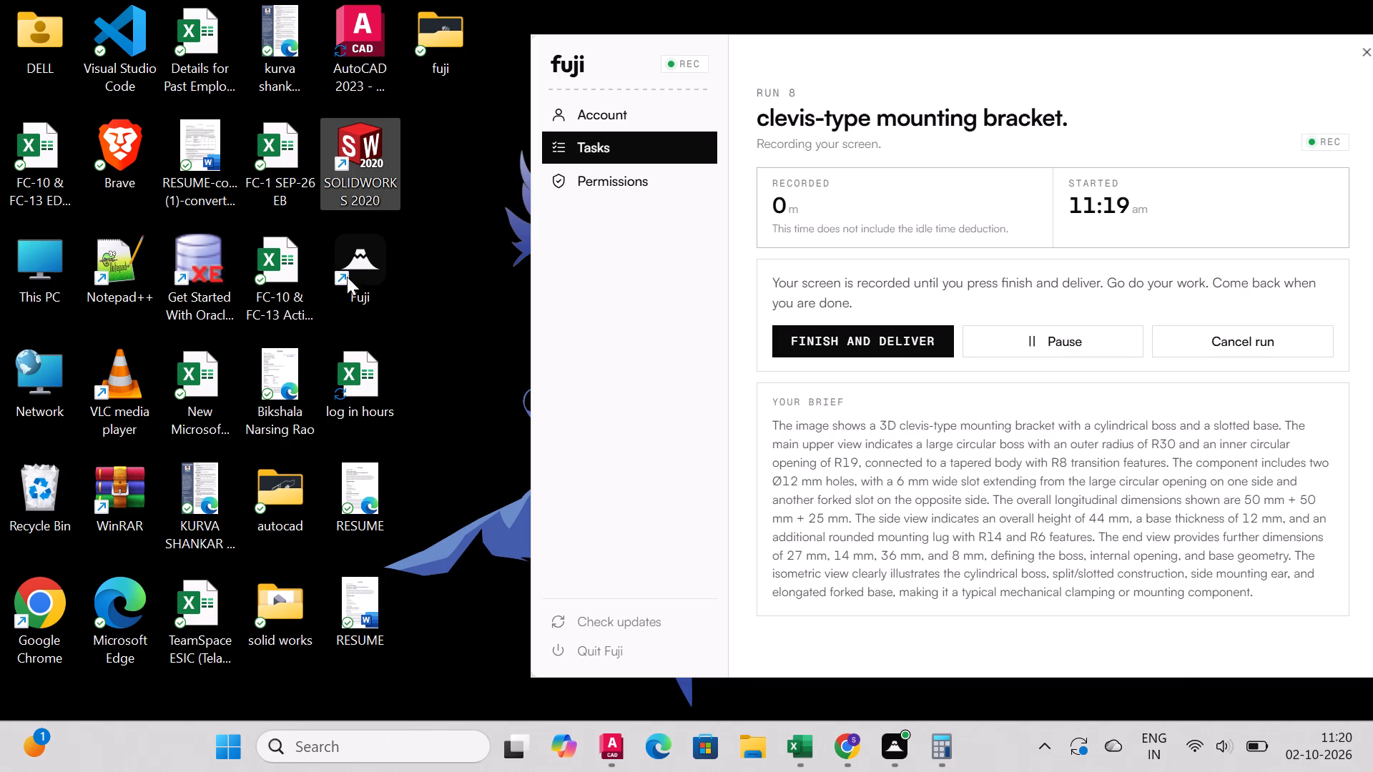
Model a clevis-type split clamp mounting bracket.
Launch SOLIDWORKS 2020 from the desktop.
double_click(373, 149)
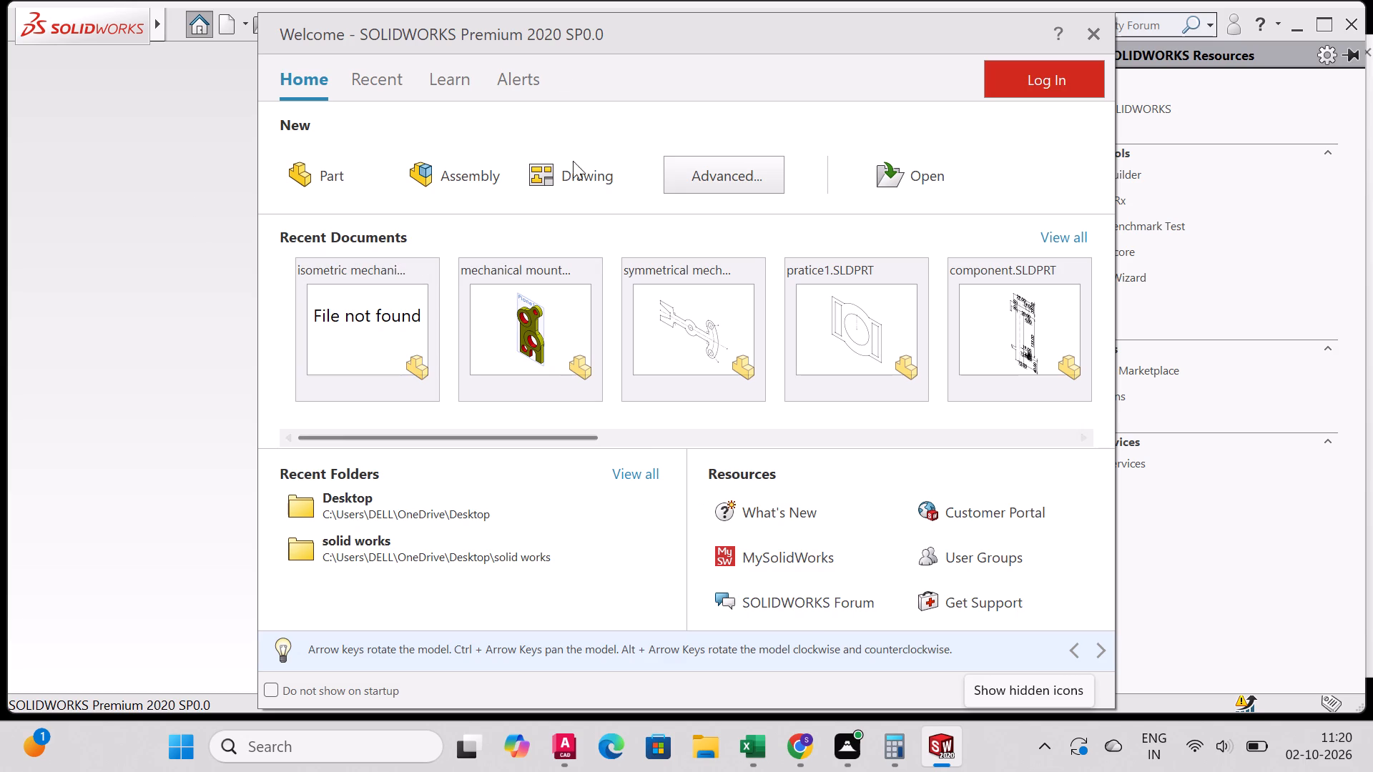
Remove the missing isometric mechanical component part from the recent documents list.
click(427, 386)
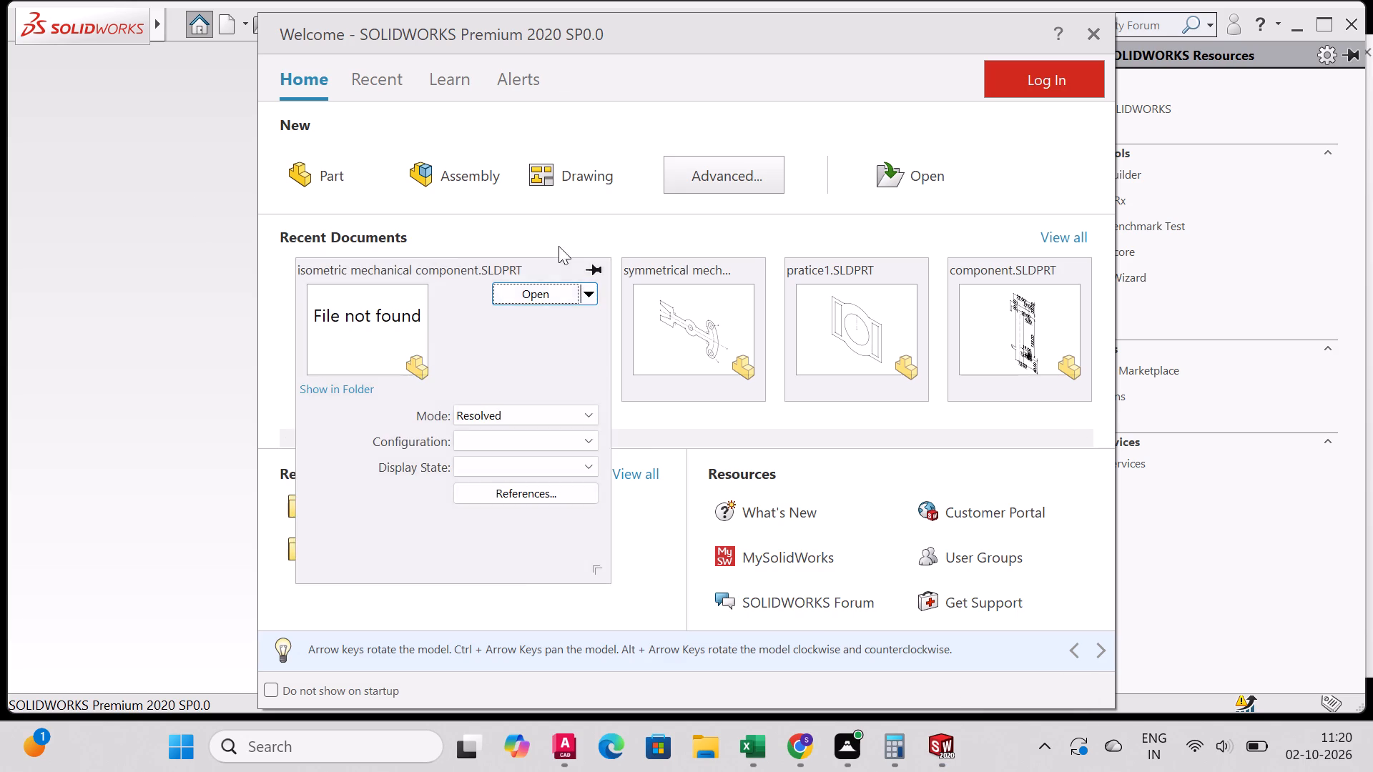
click(558, 243)
right_click(423, 383)
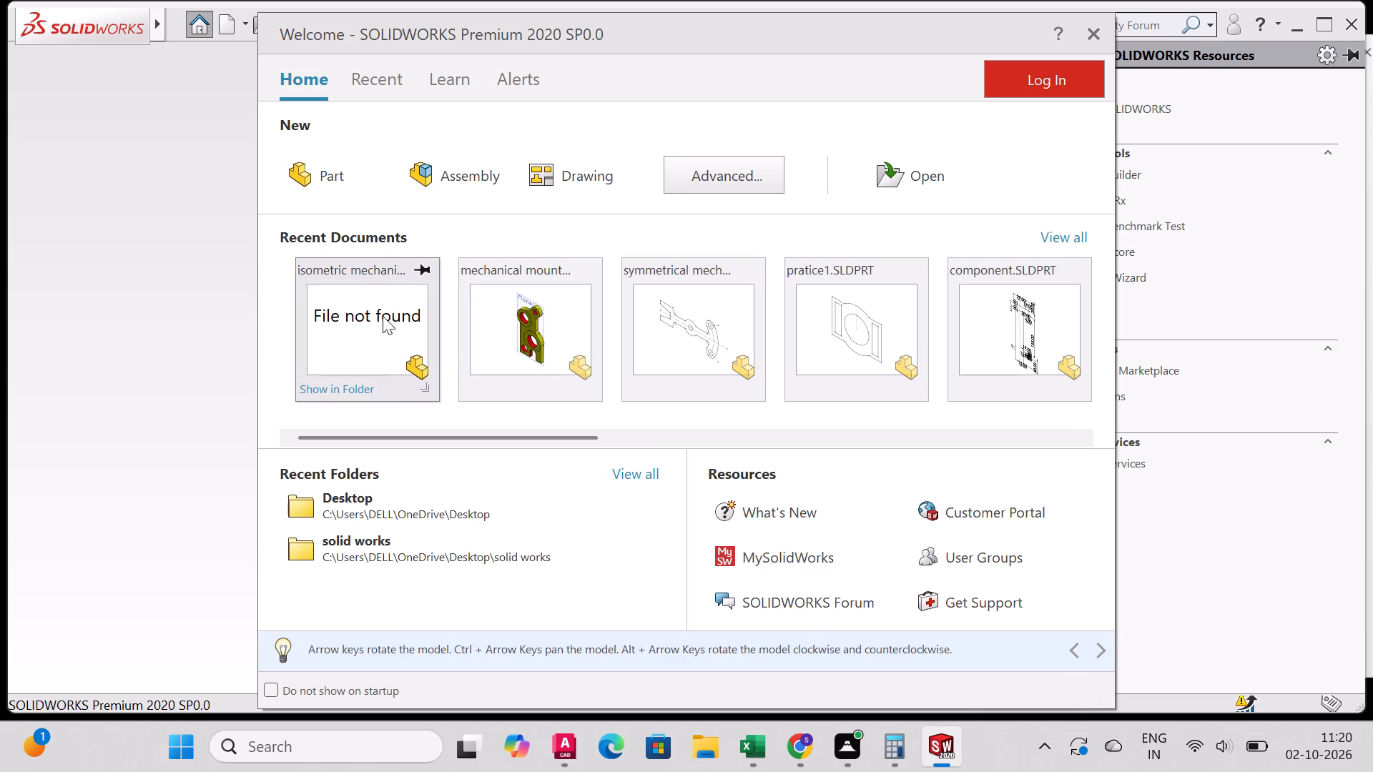
right_click(365, 284)
click(440, 395)
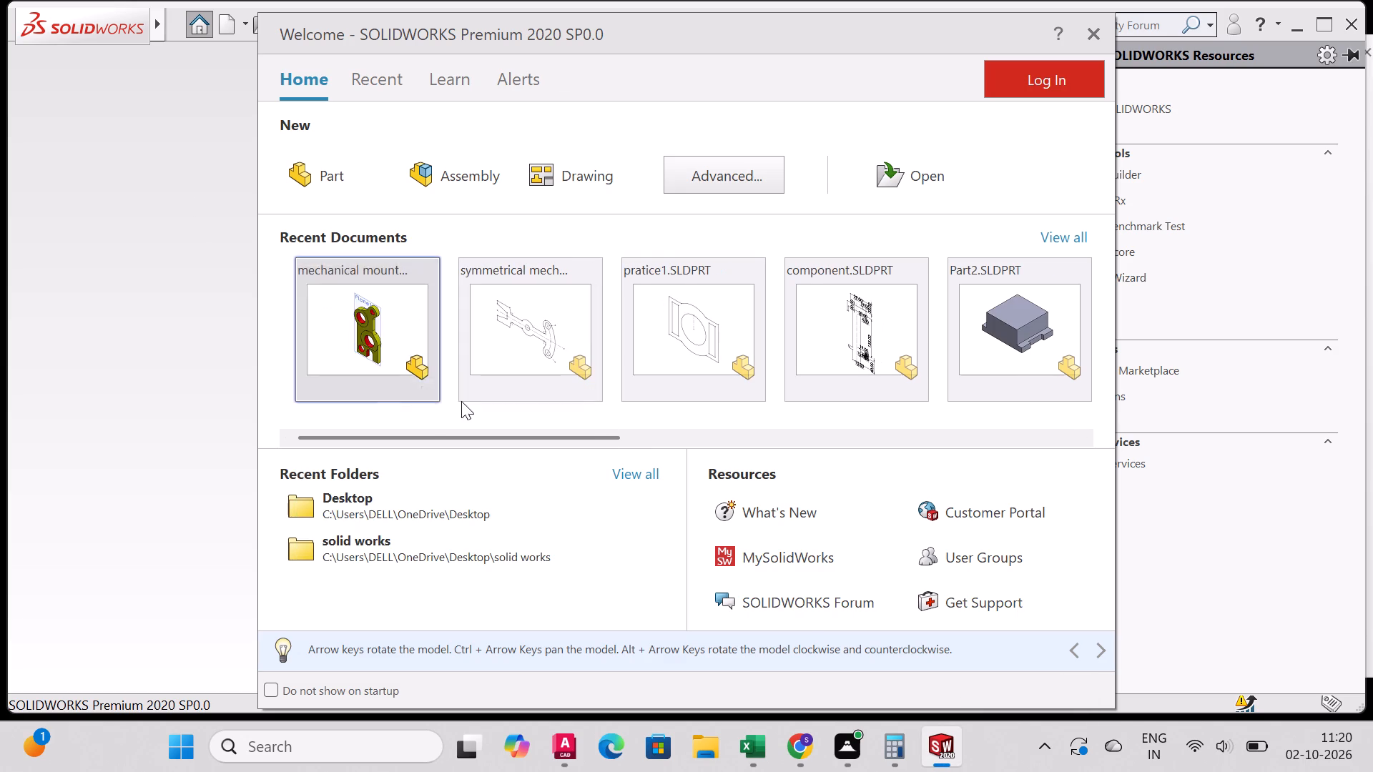
Create a new part and start a sketch on the Top Plane.
click(327, 177)
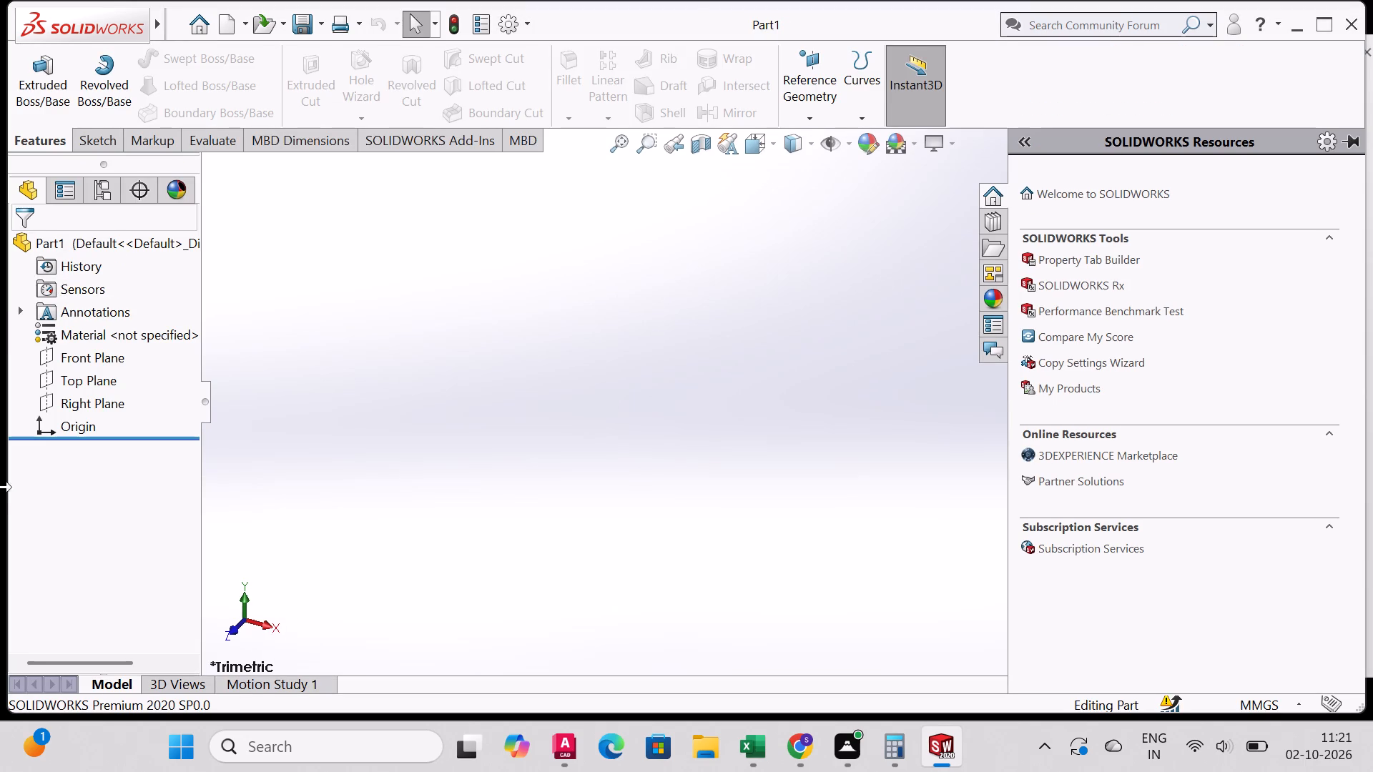
click(88, 380)
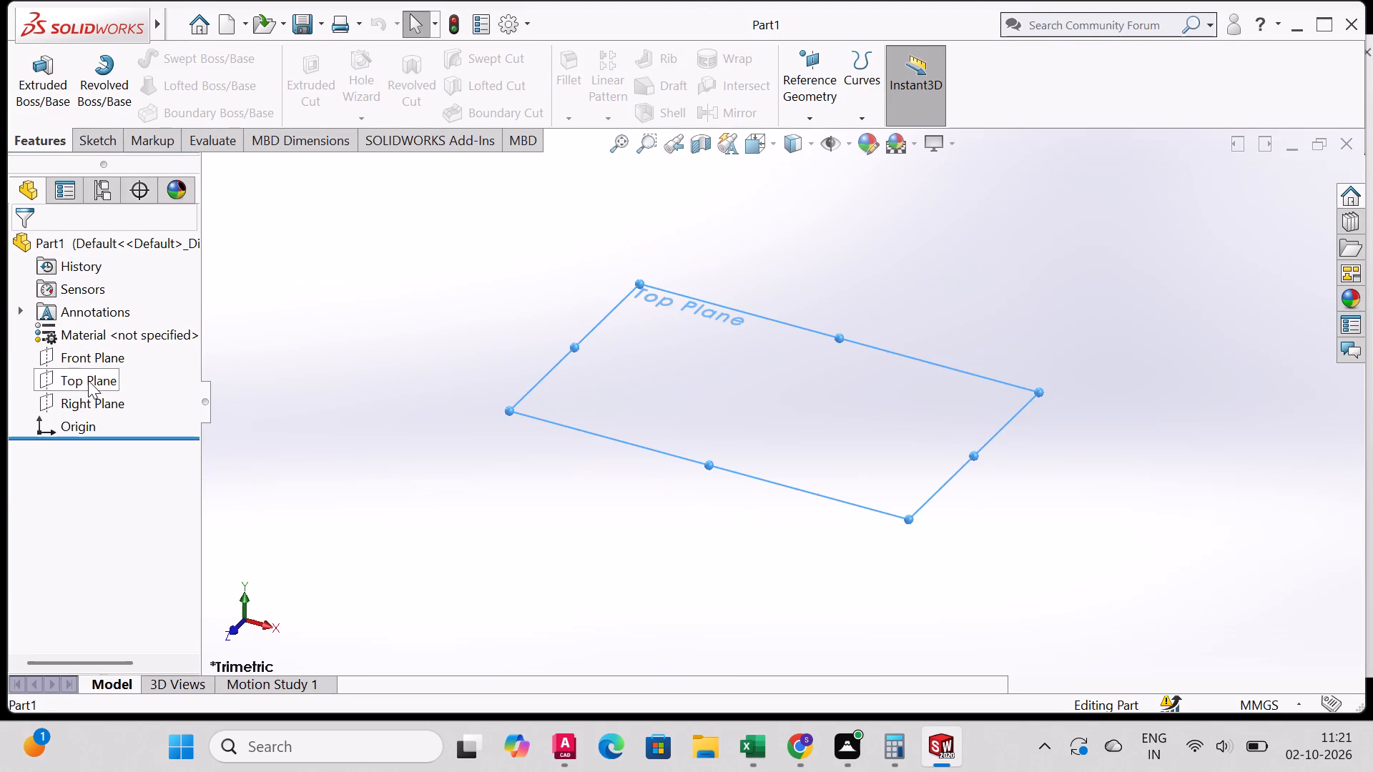
click(105, 345)
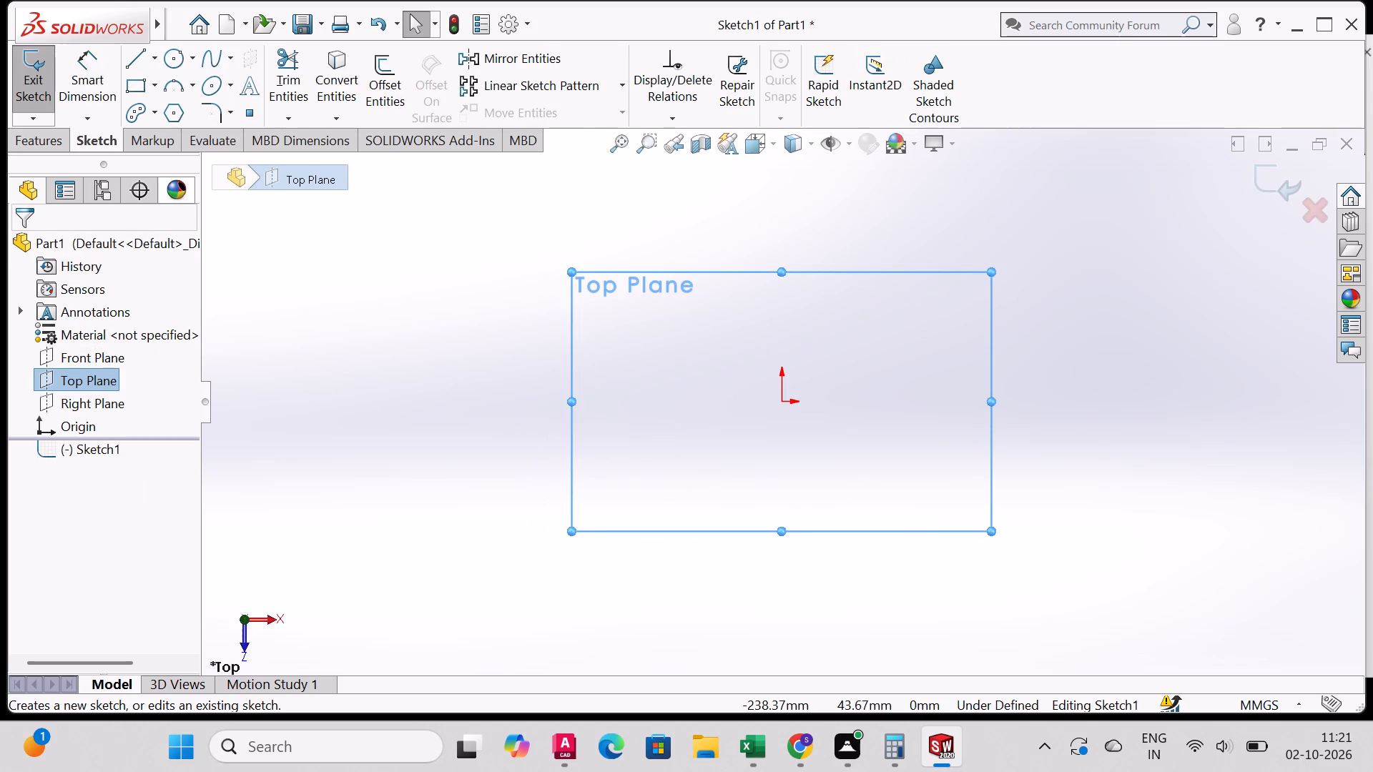
Sketch two concentric circles centred on the origin, about 52 mm and 64 mm in diameter.
click(174, 59)
scroll(829, 397, up, 2)
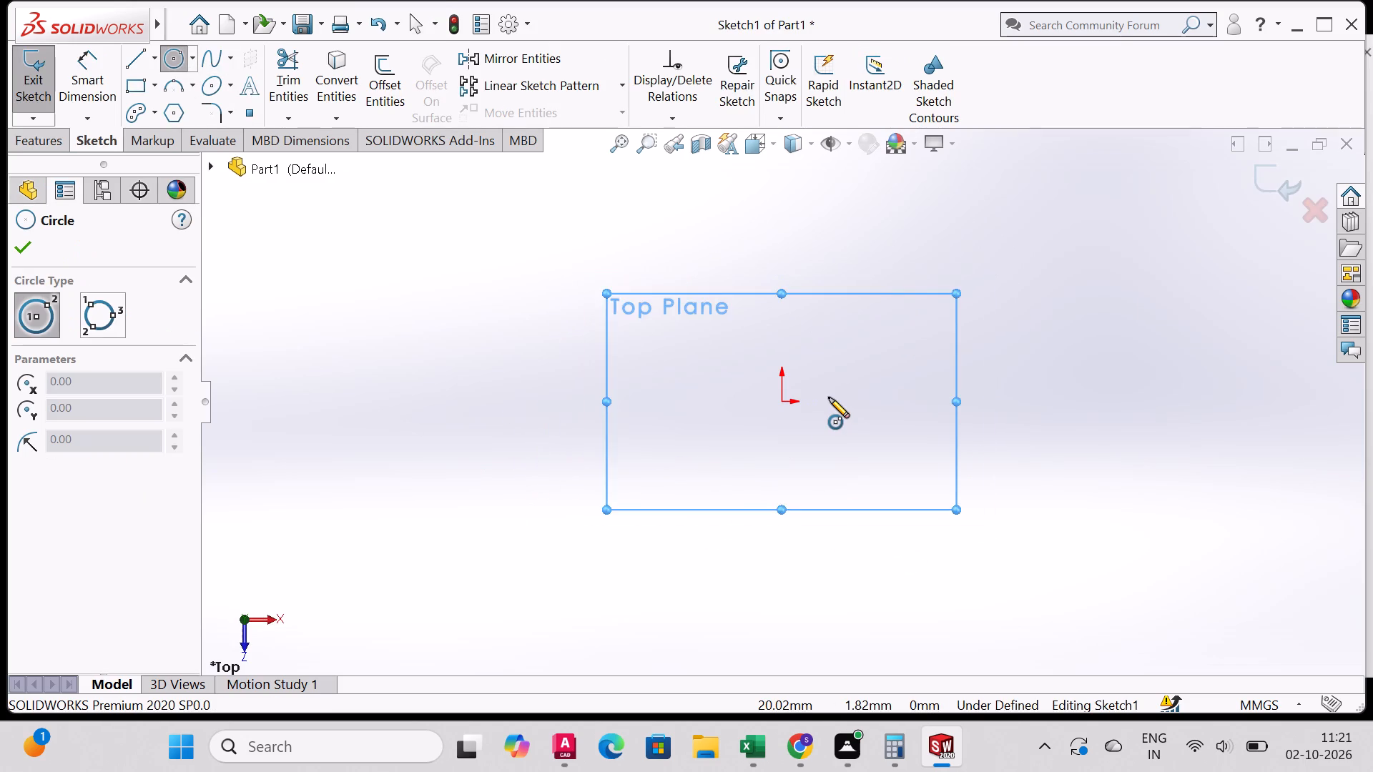
scroll(829, 397, down, 5)
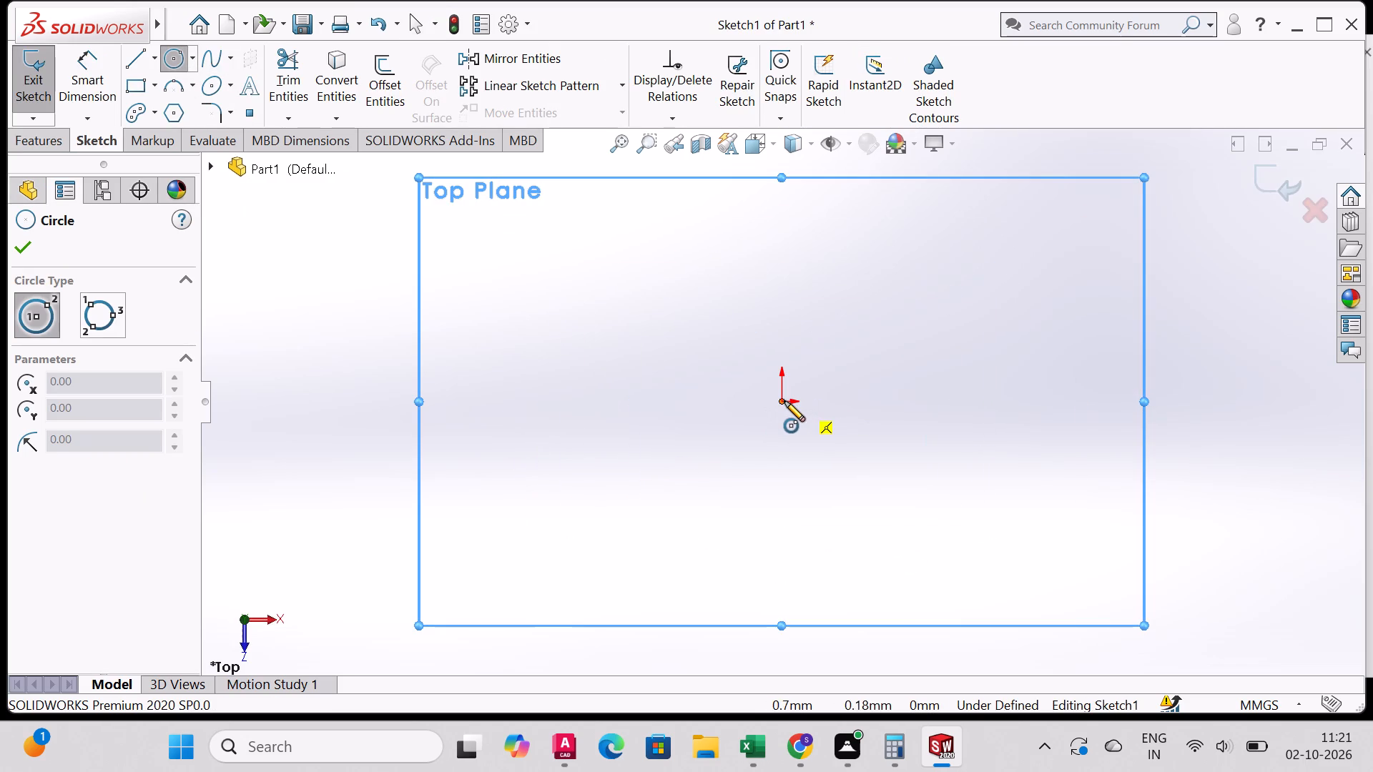
click(784, 401)
click(884, 431)
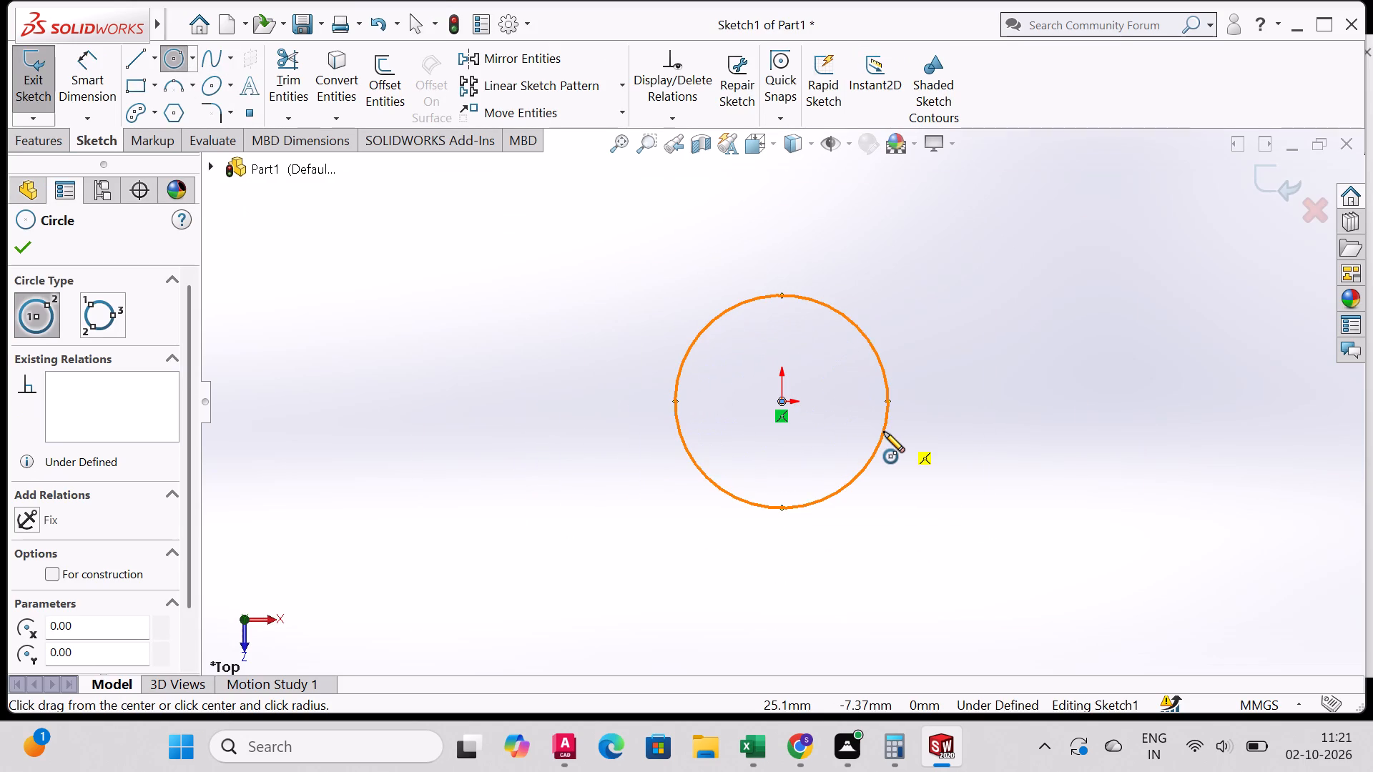
click(782, 403)
click(937, 490)
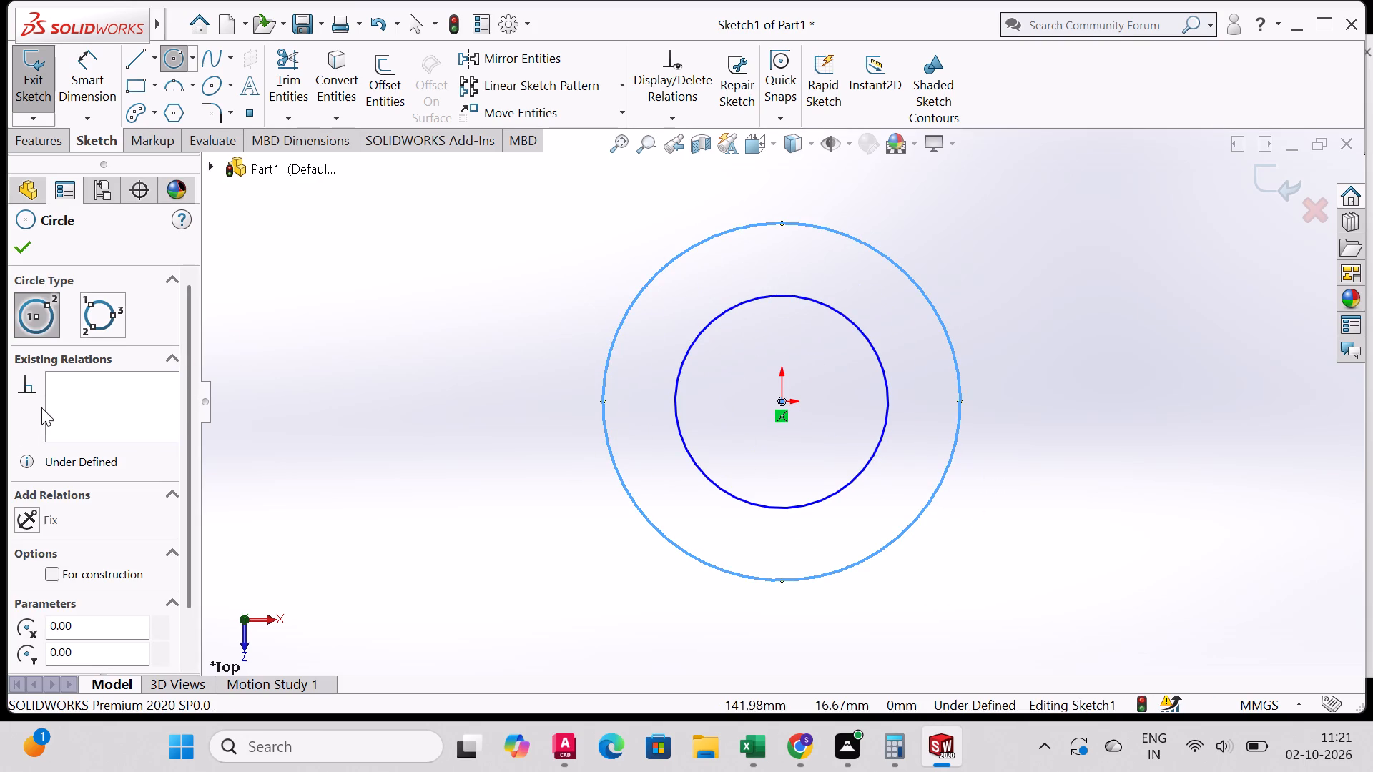
click(21, 242)
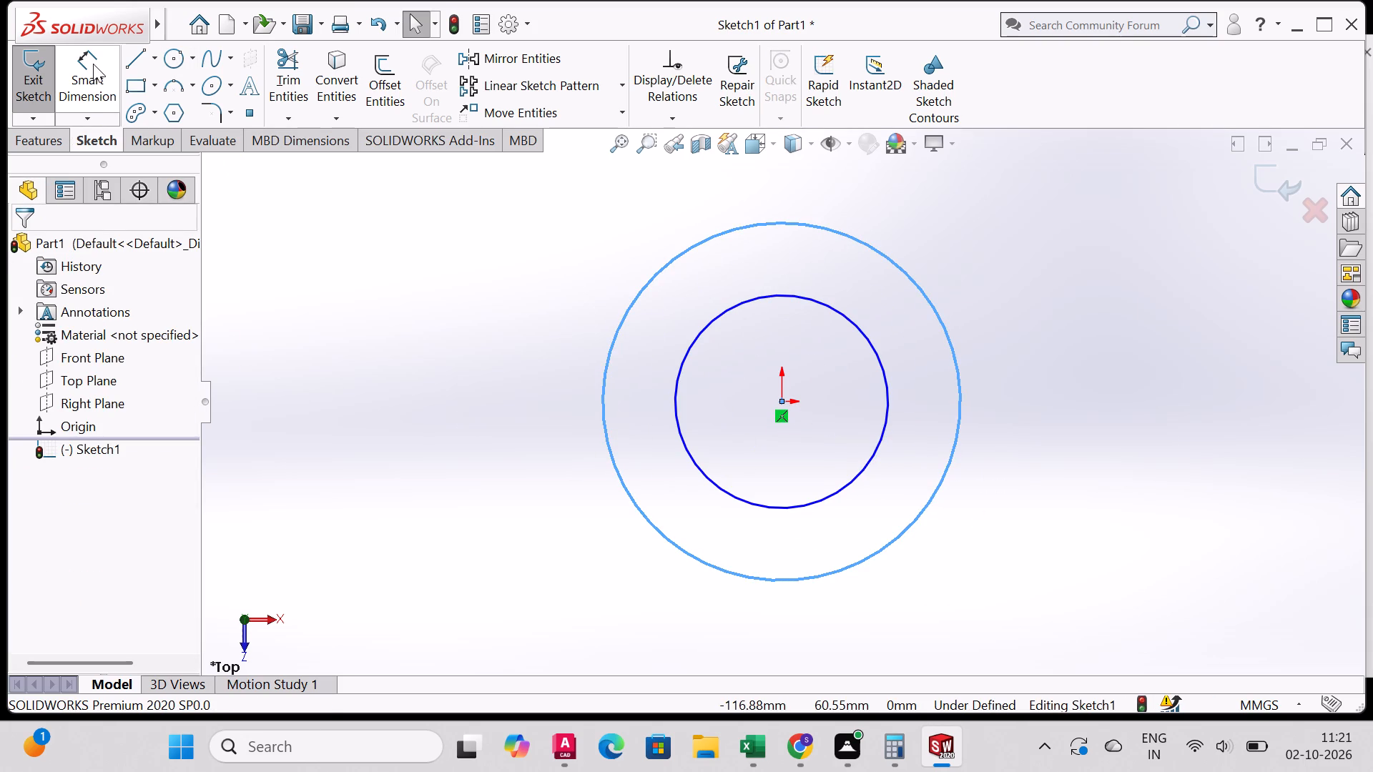
Dimension the inner circle's diameter as 38 mm.
click(93, 64)
click(702, 332)
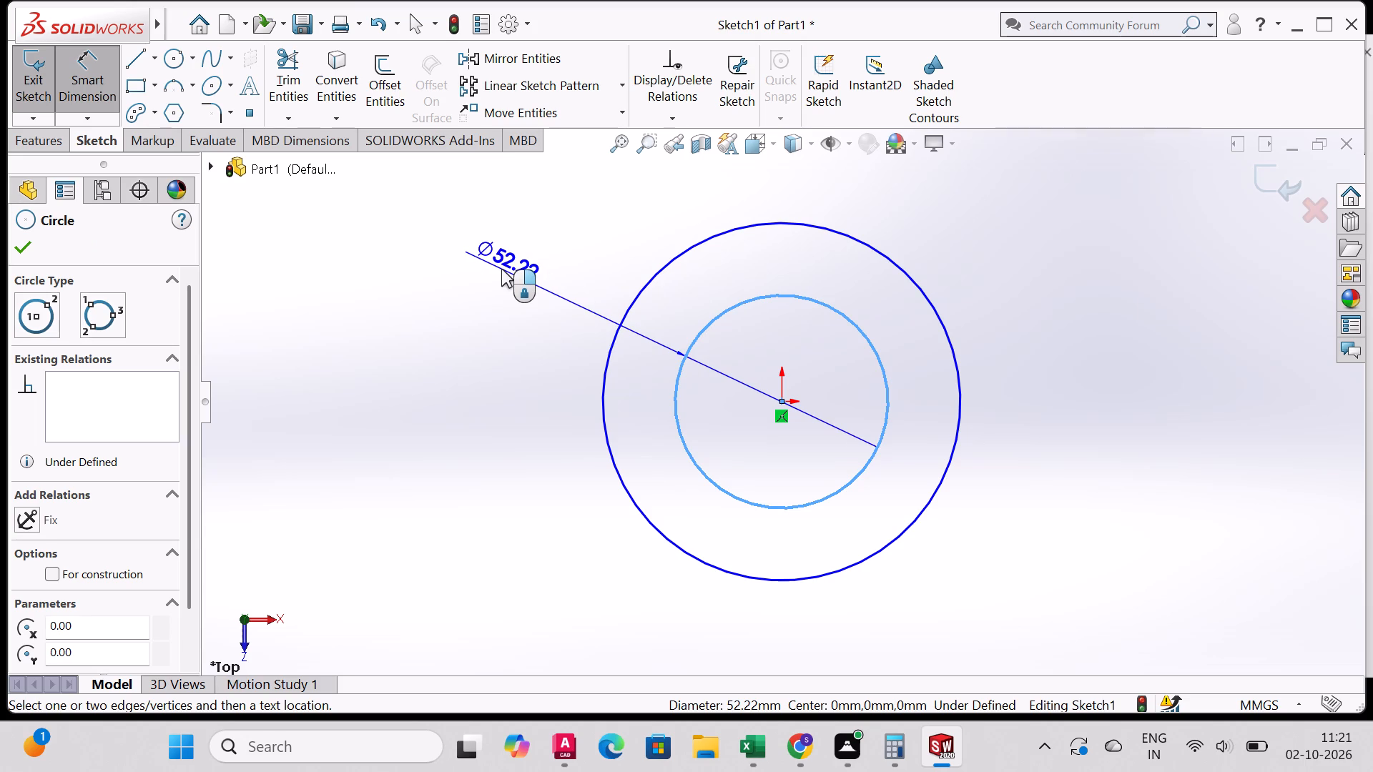
click(501, 269)
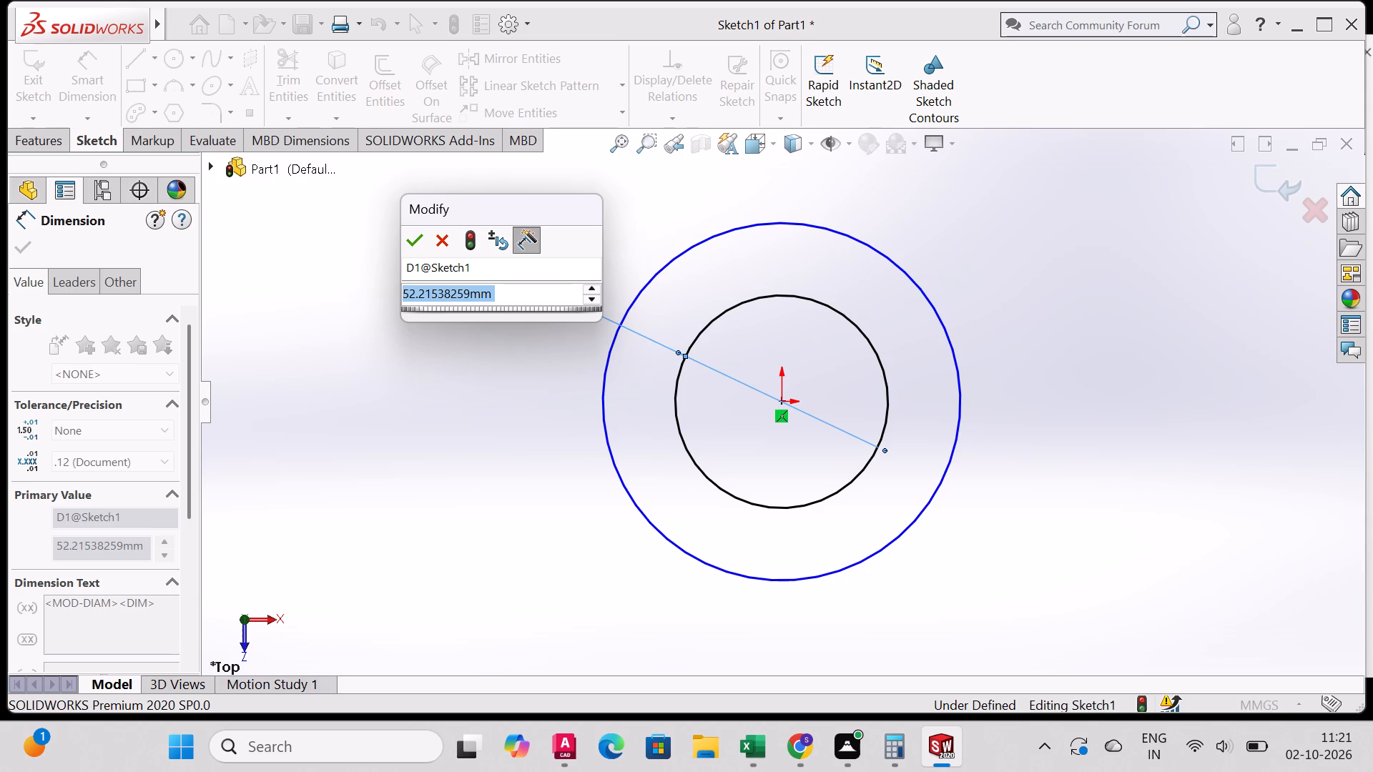
text(38)
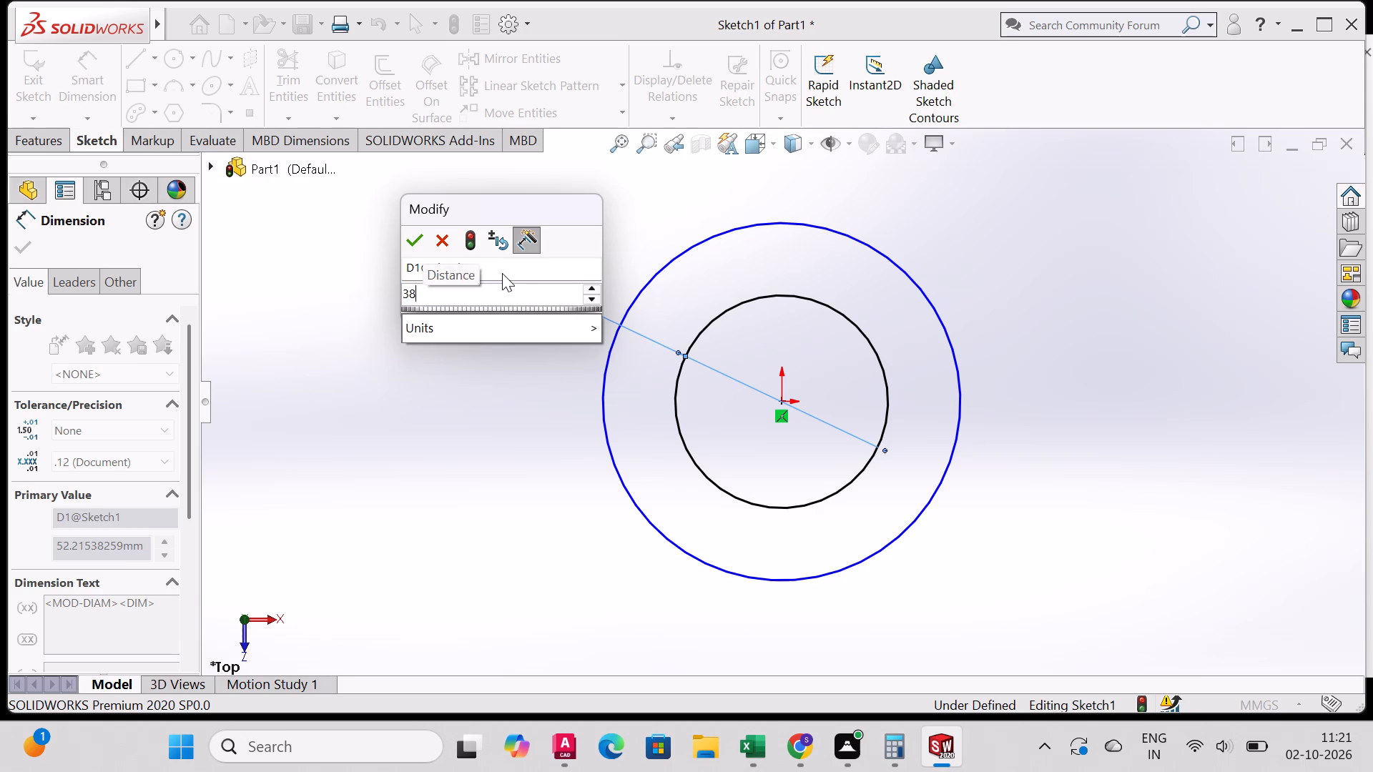
key(Return)
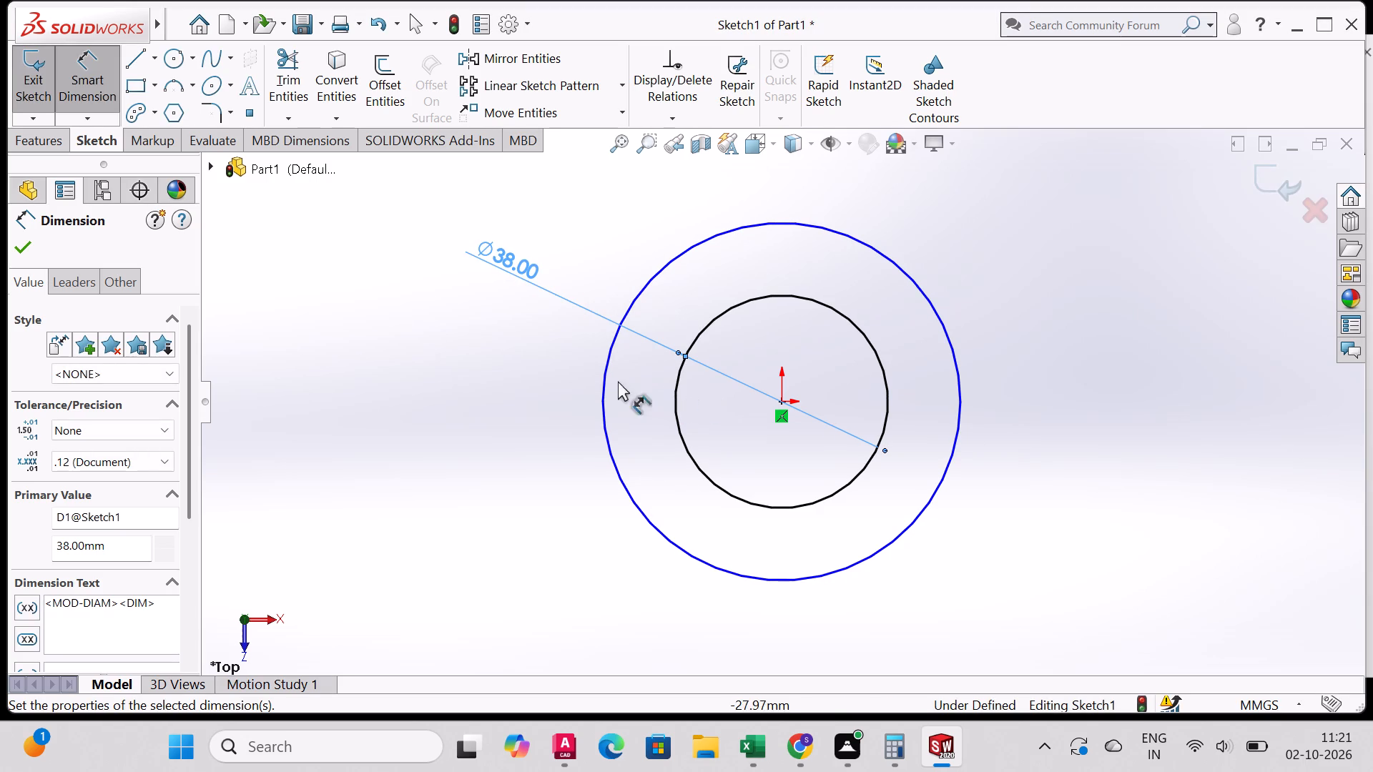
Dimension the outer circle's diameter as 60 mm and place its label outside the circle, below the 38 mm dimension.
click(604, 372)
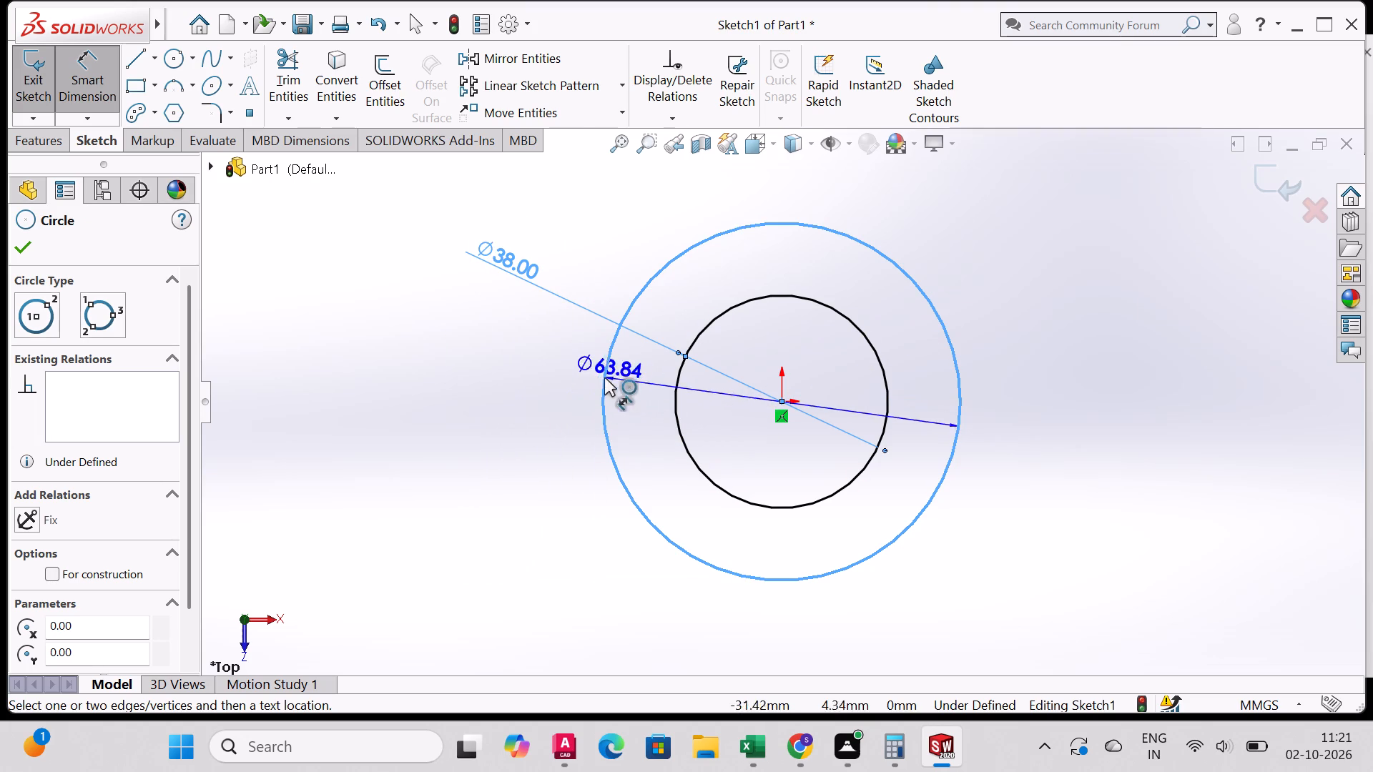
click(606, 346)
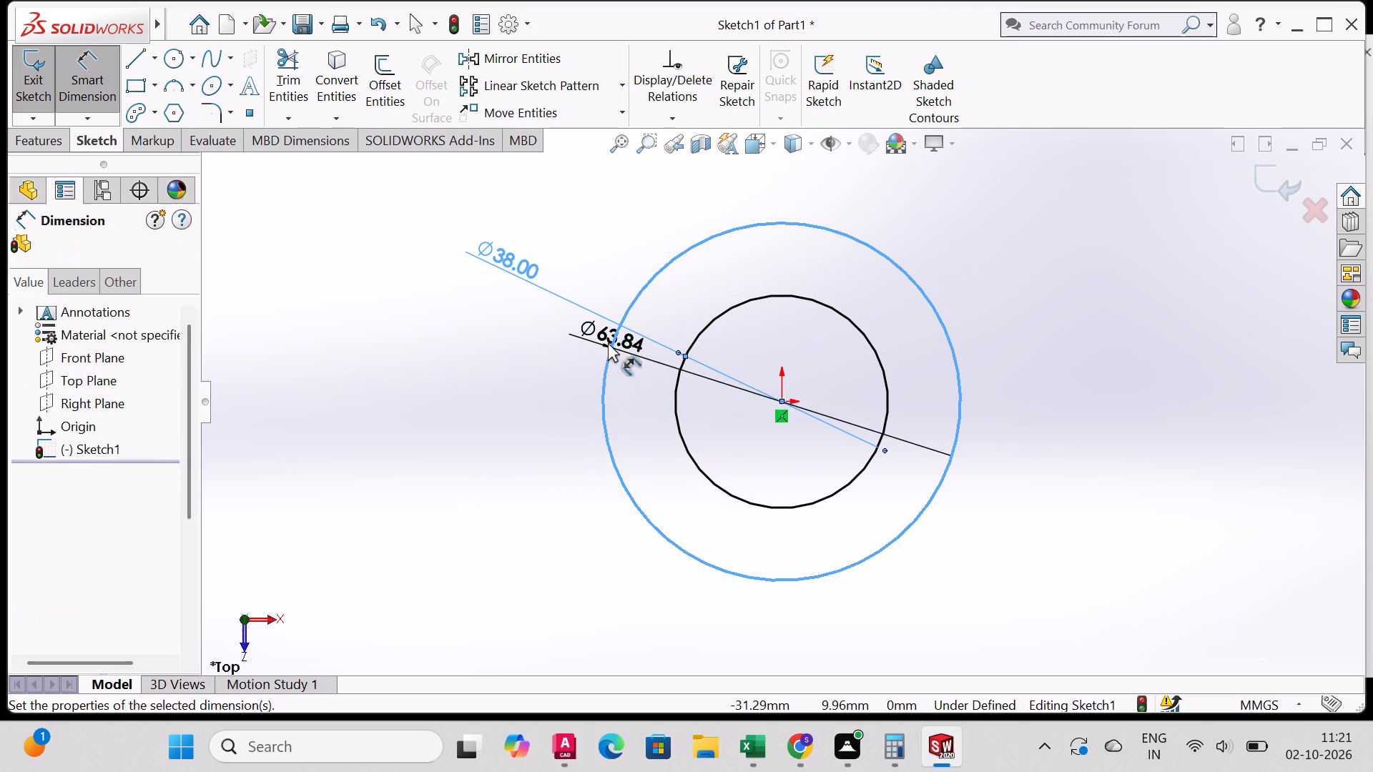
click(609, 340)
drag(619, 364, 355, 381)
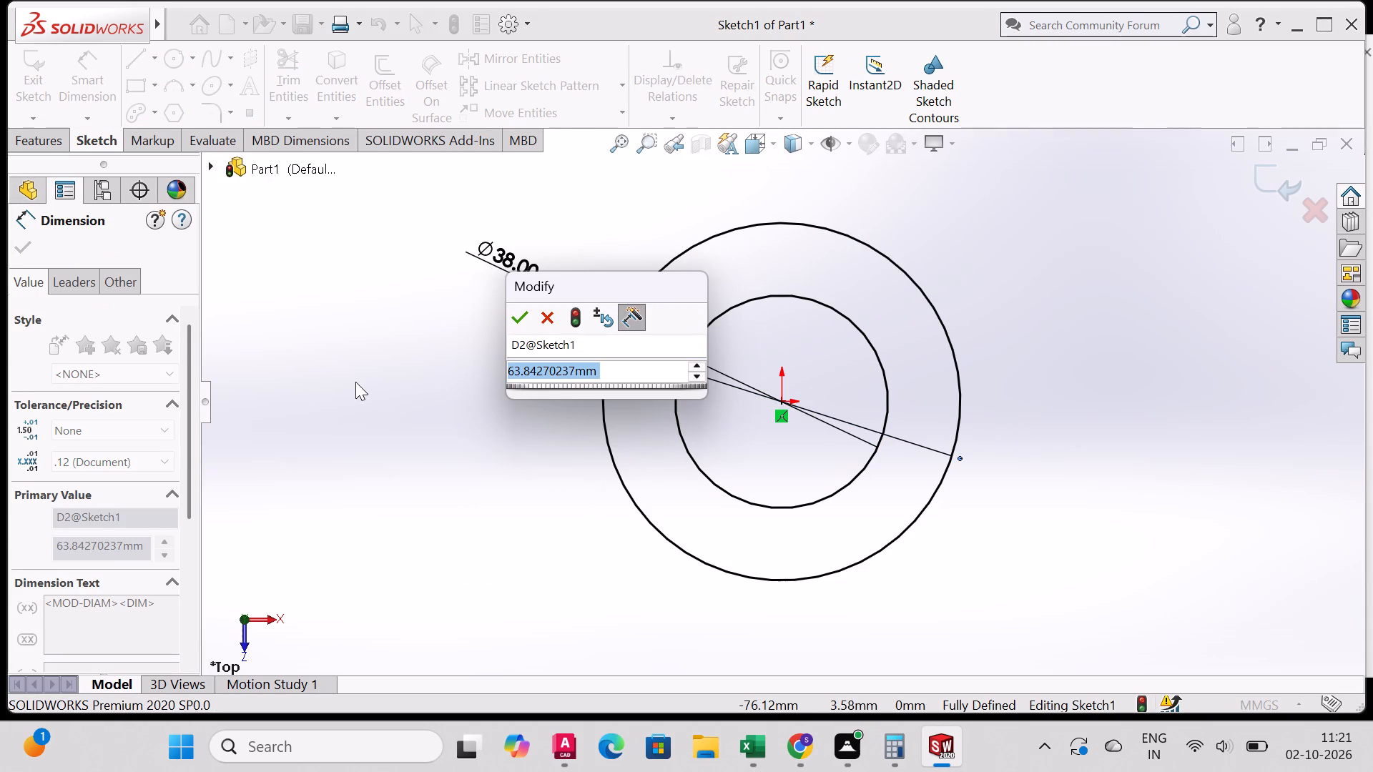
text(60)
key(Return)
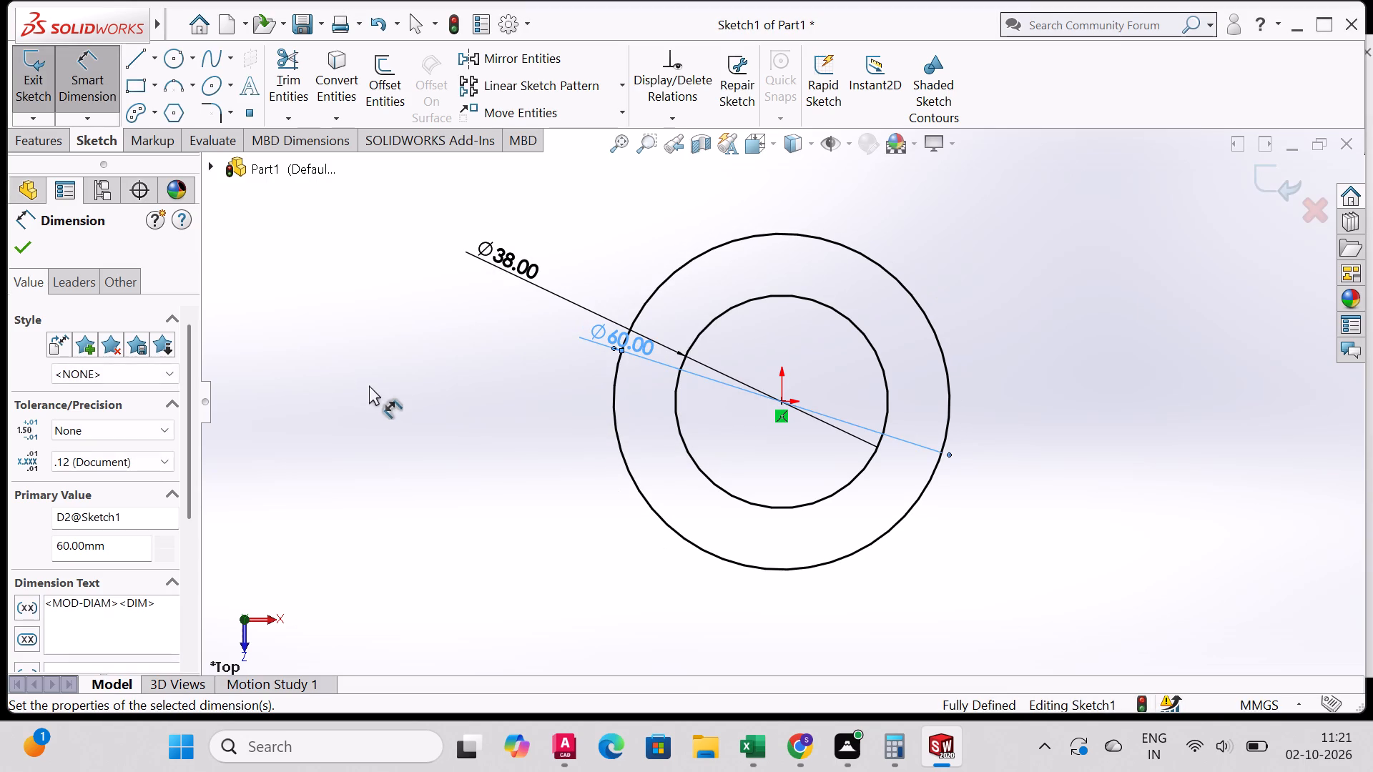
drag(608, 340, 476, 295)
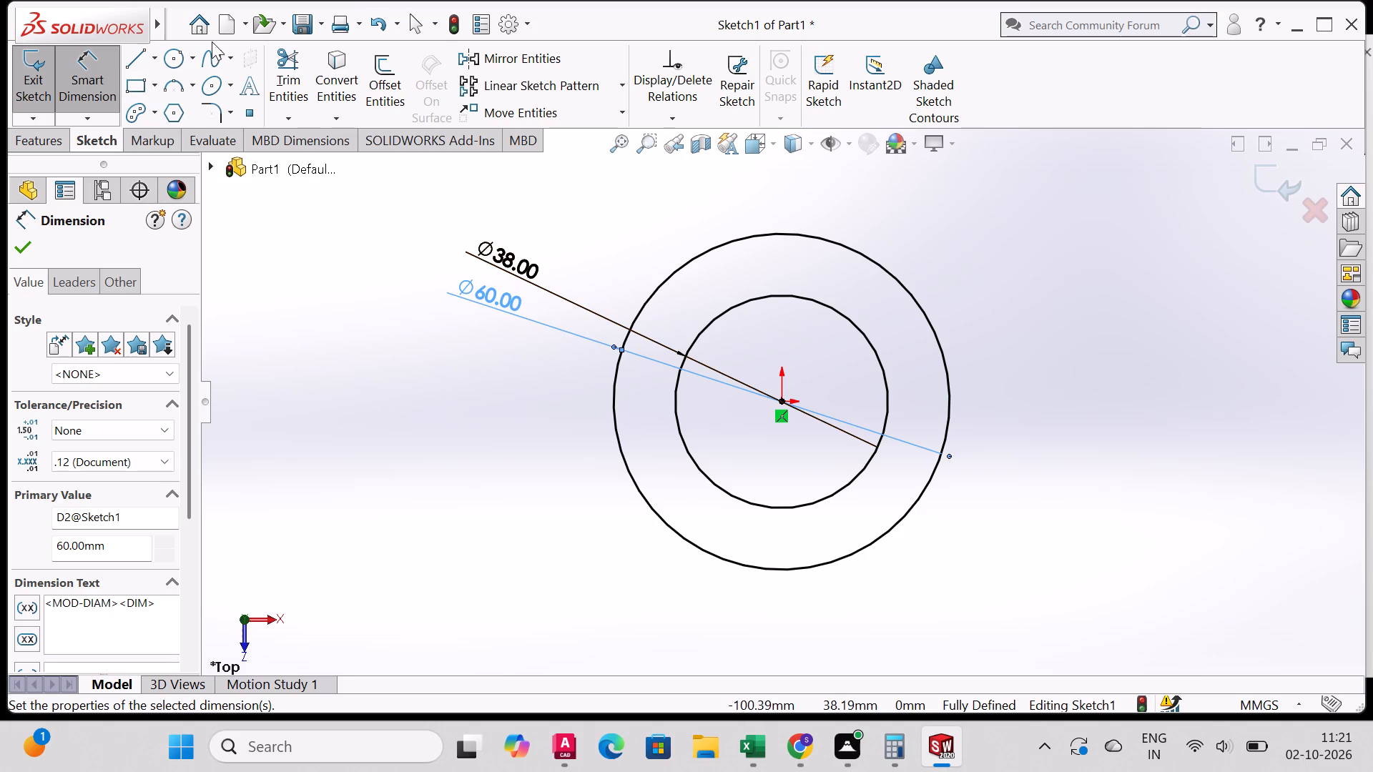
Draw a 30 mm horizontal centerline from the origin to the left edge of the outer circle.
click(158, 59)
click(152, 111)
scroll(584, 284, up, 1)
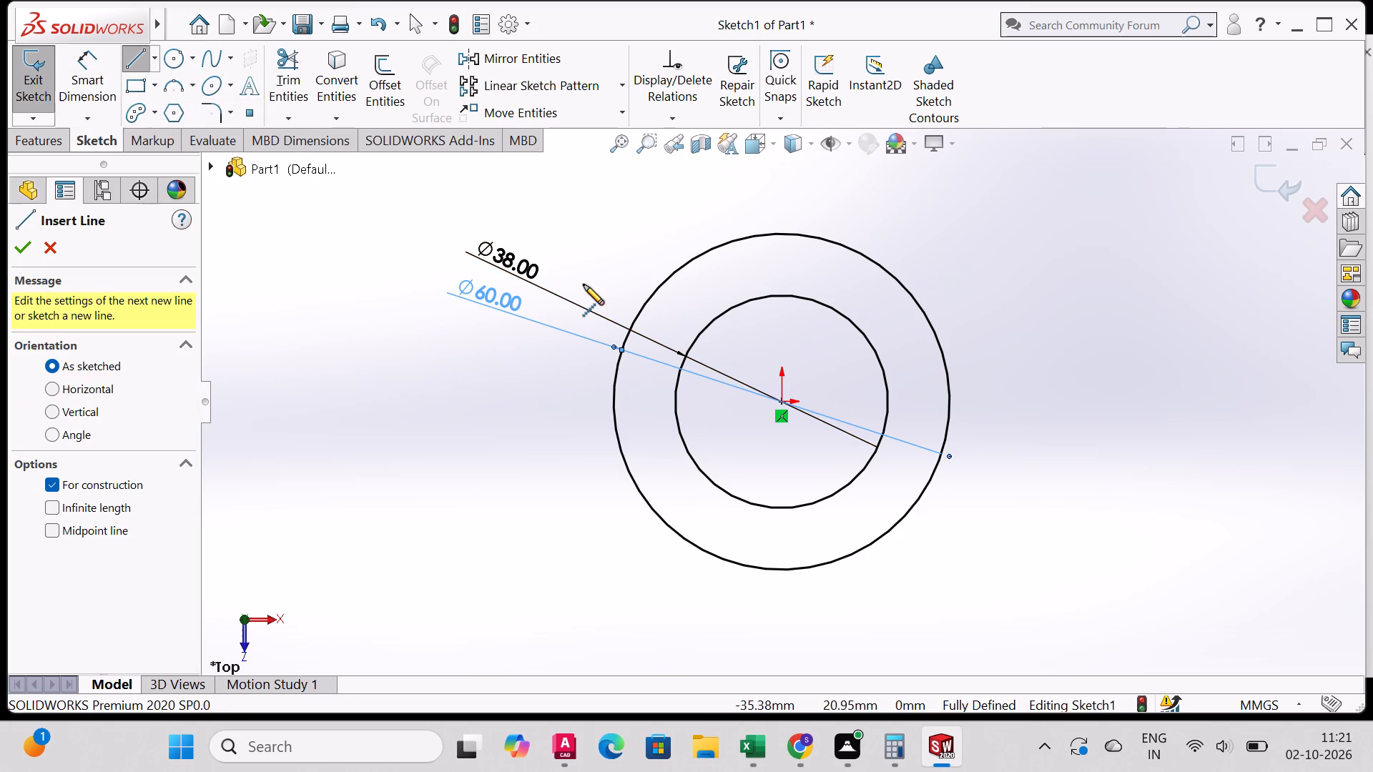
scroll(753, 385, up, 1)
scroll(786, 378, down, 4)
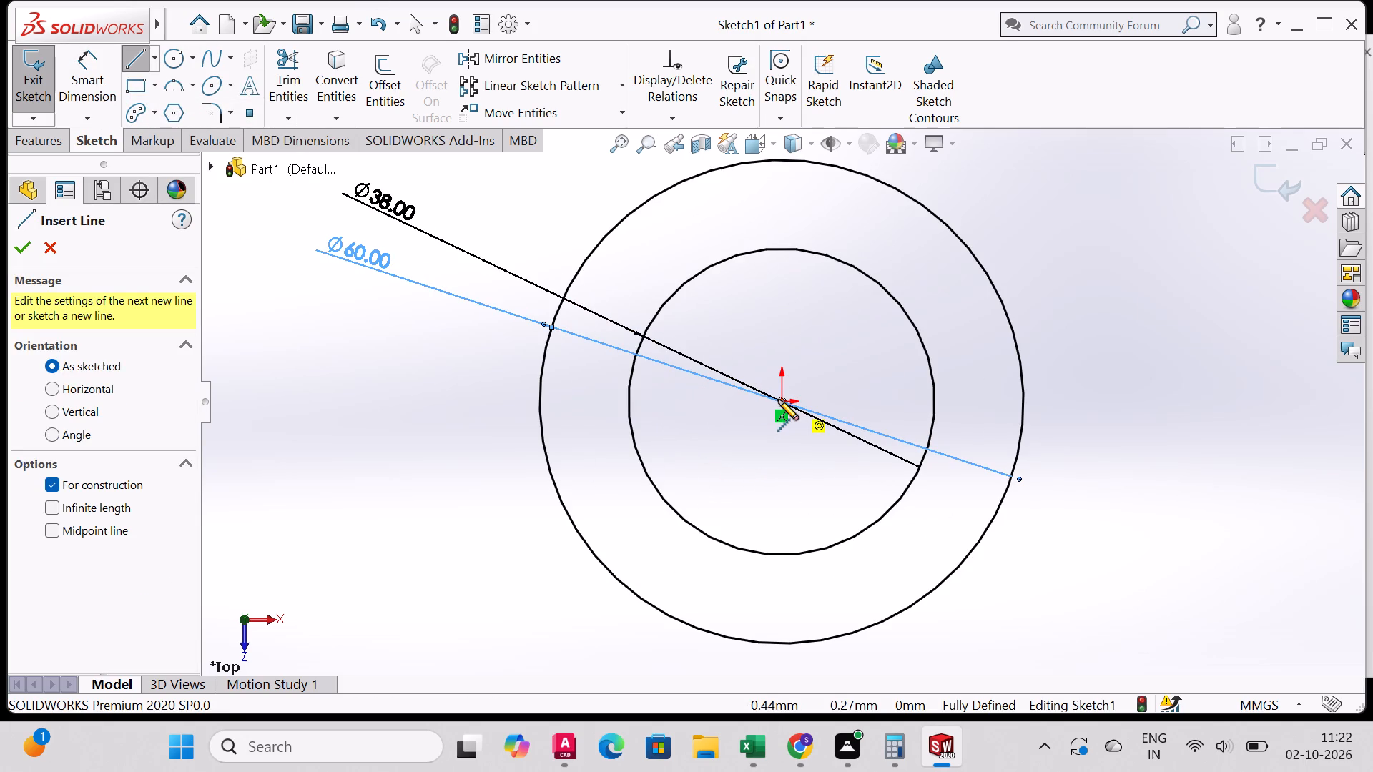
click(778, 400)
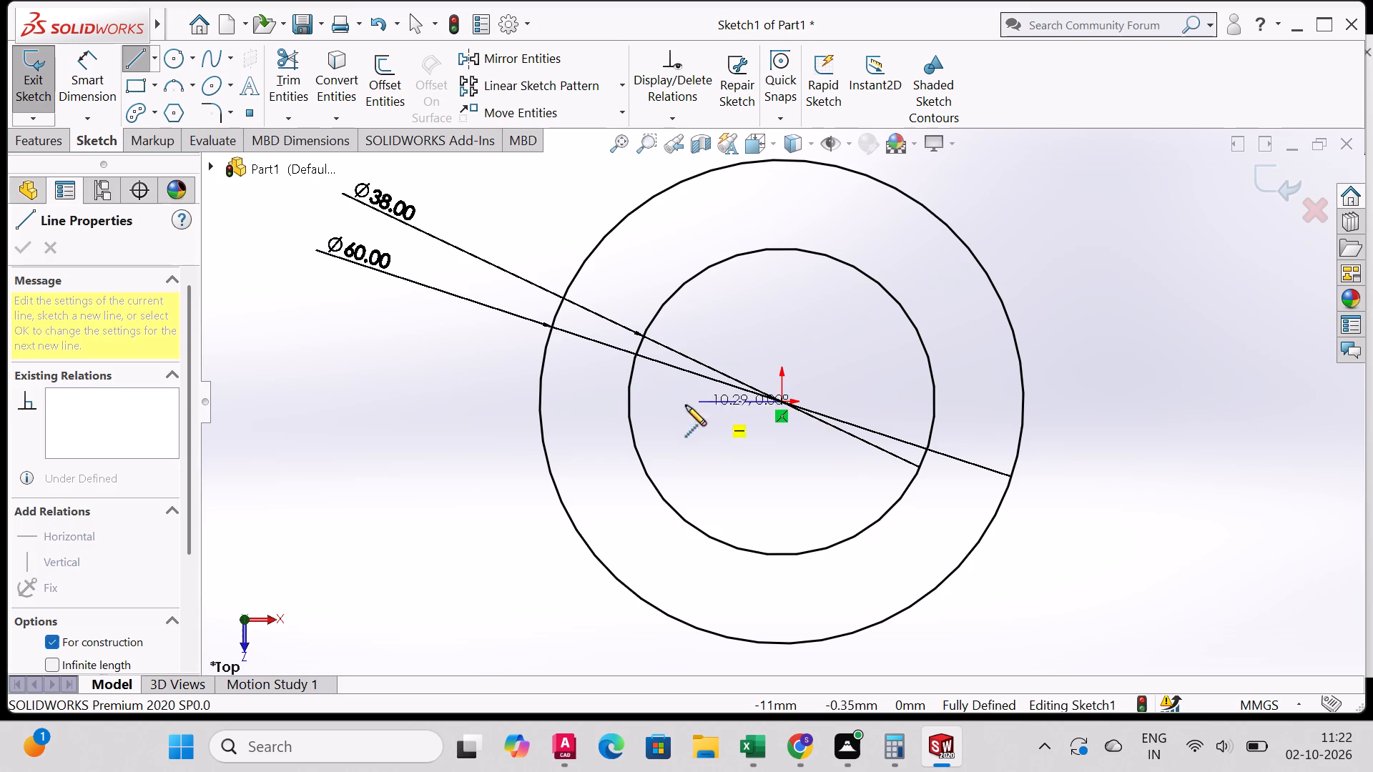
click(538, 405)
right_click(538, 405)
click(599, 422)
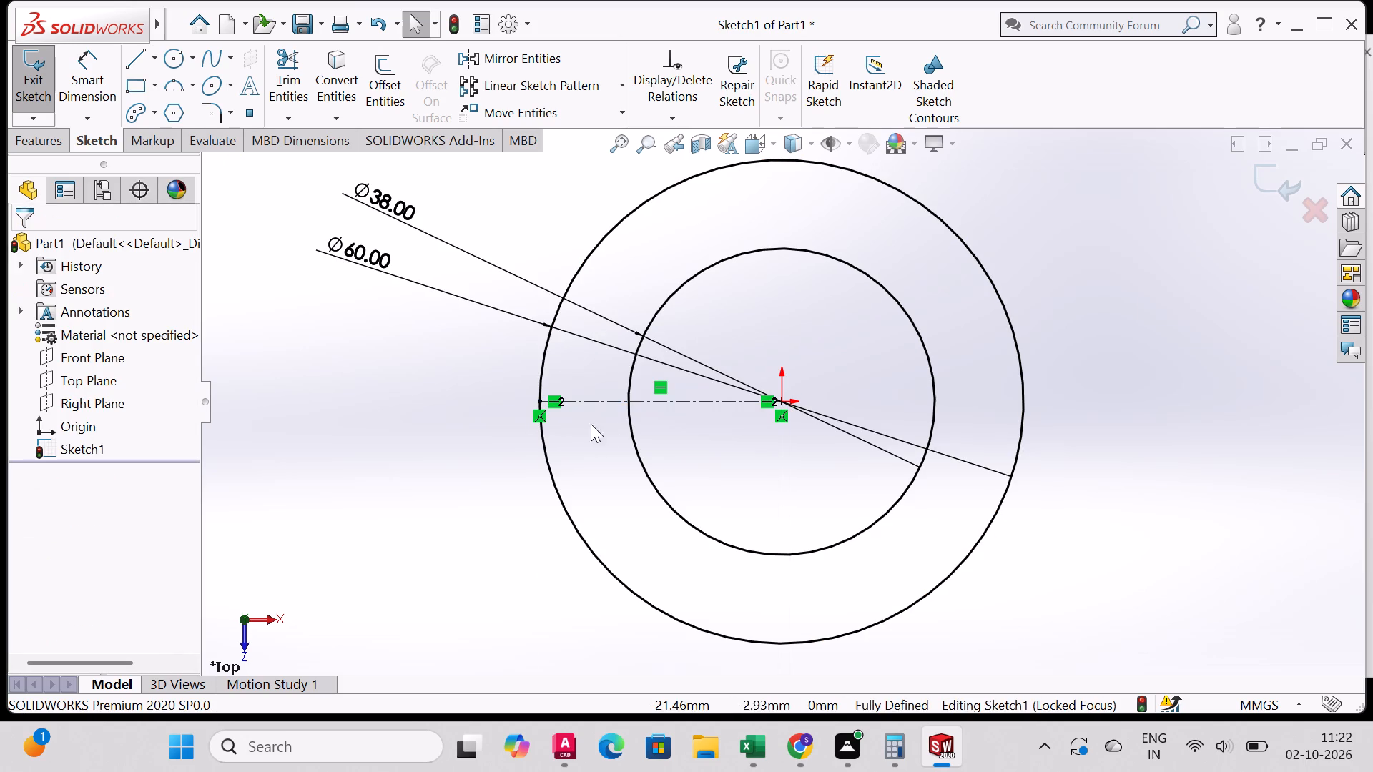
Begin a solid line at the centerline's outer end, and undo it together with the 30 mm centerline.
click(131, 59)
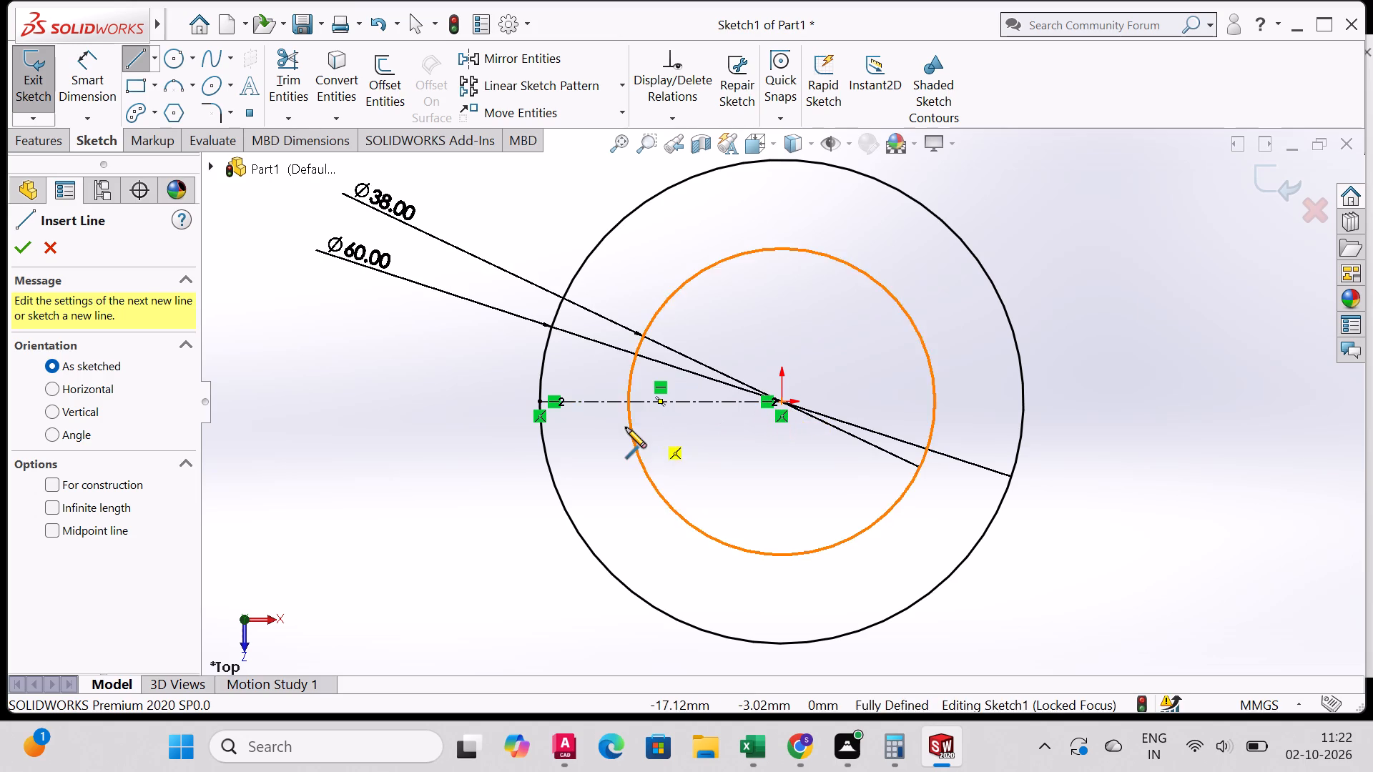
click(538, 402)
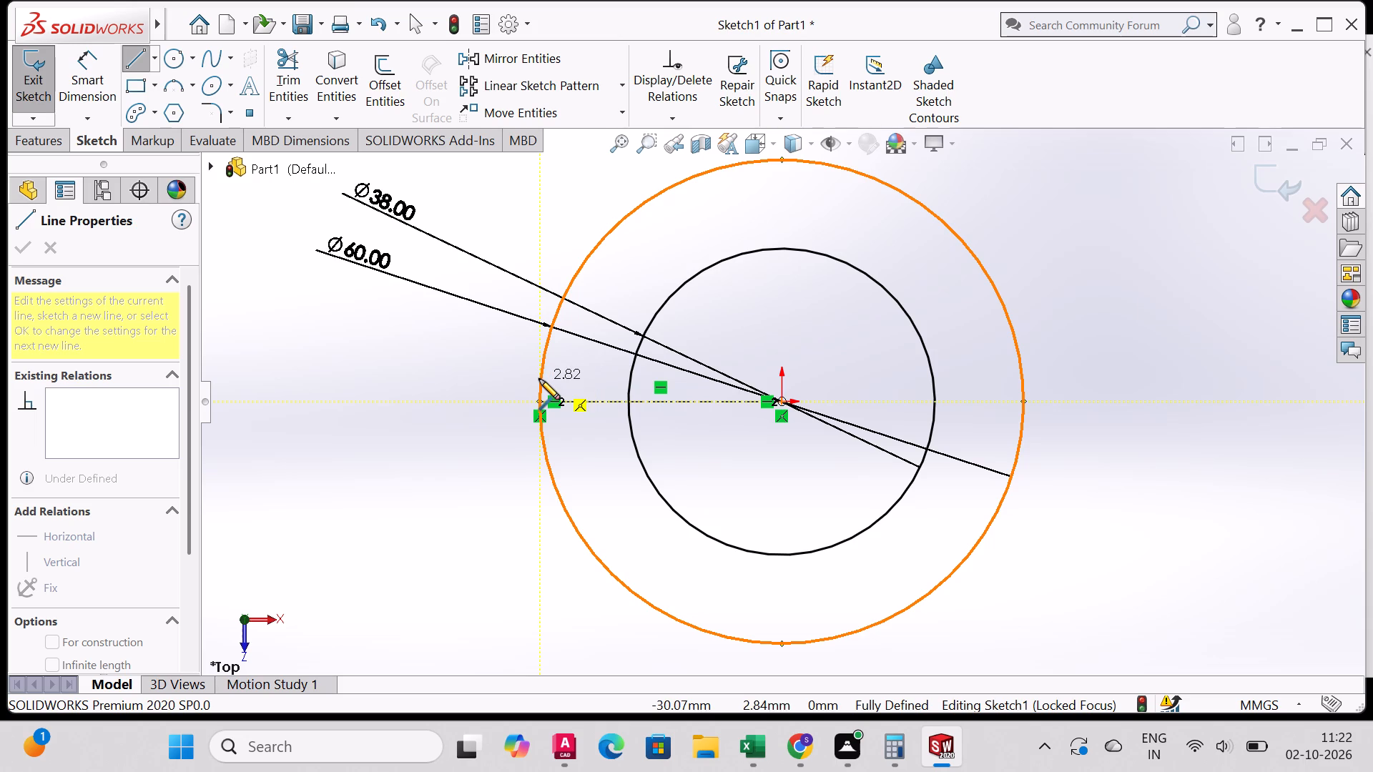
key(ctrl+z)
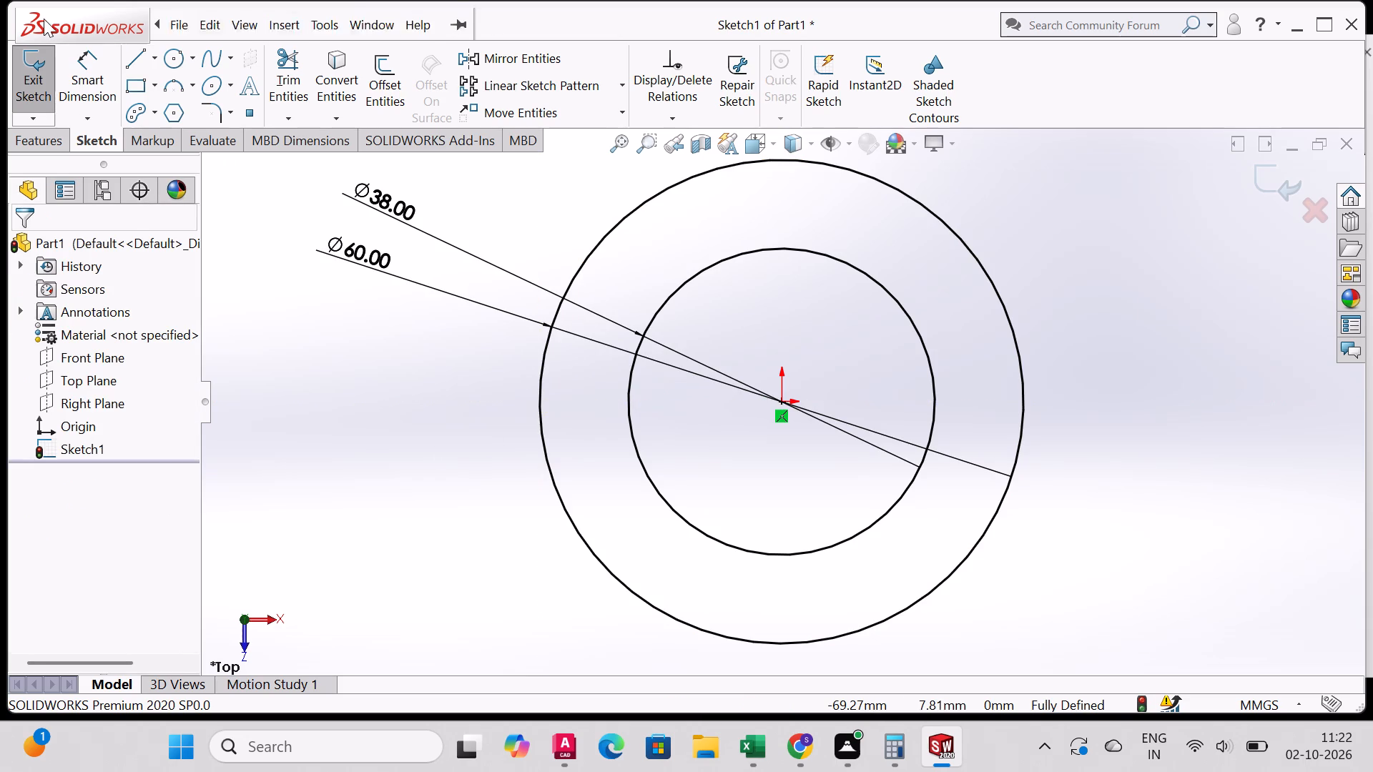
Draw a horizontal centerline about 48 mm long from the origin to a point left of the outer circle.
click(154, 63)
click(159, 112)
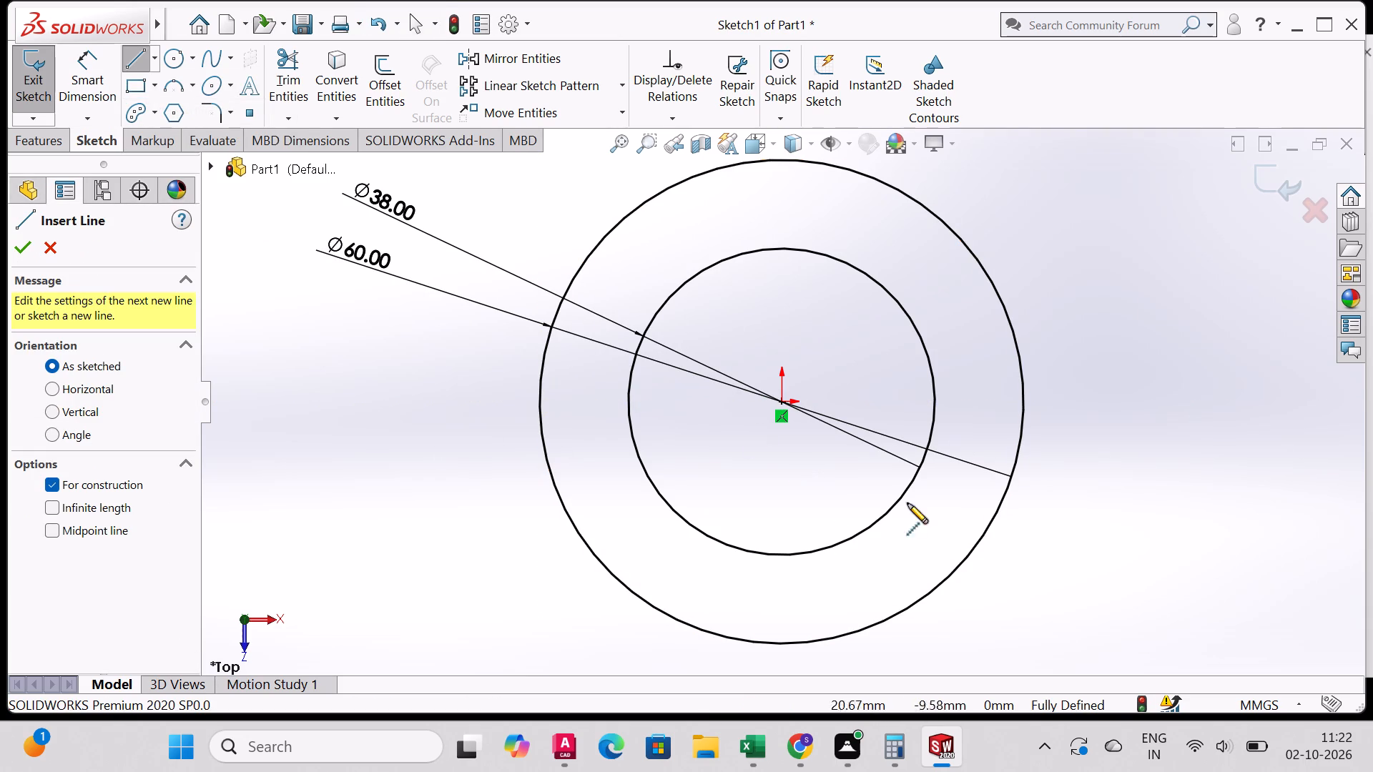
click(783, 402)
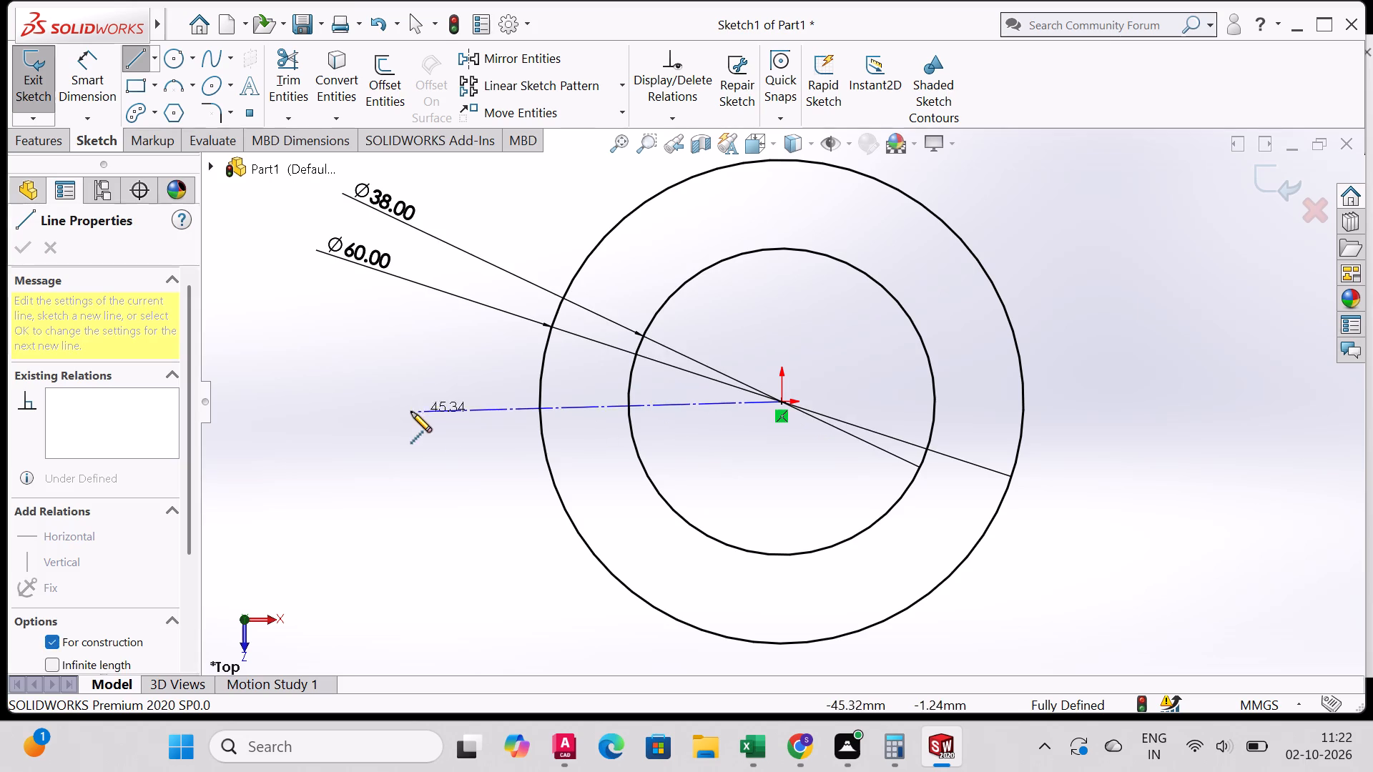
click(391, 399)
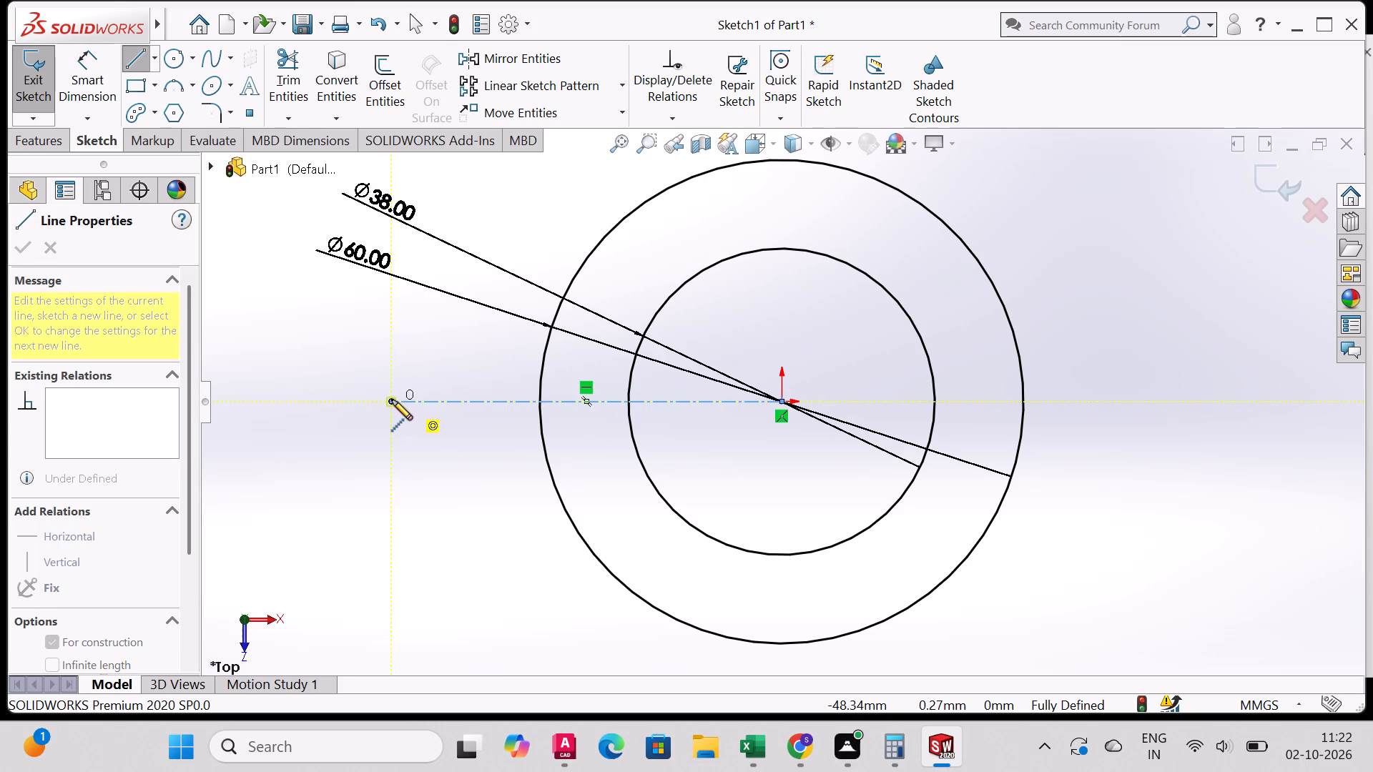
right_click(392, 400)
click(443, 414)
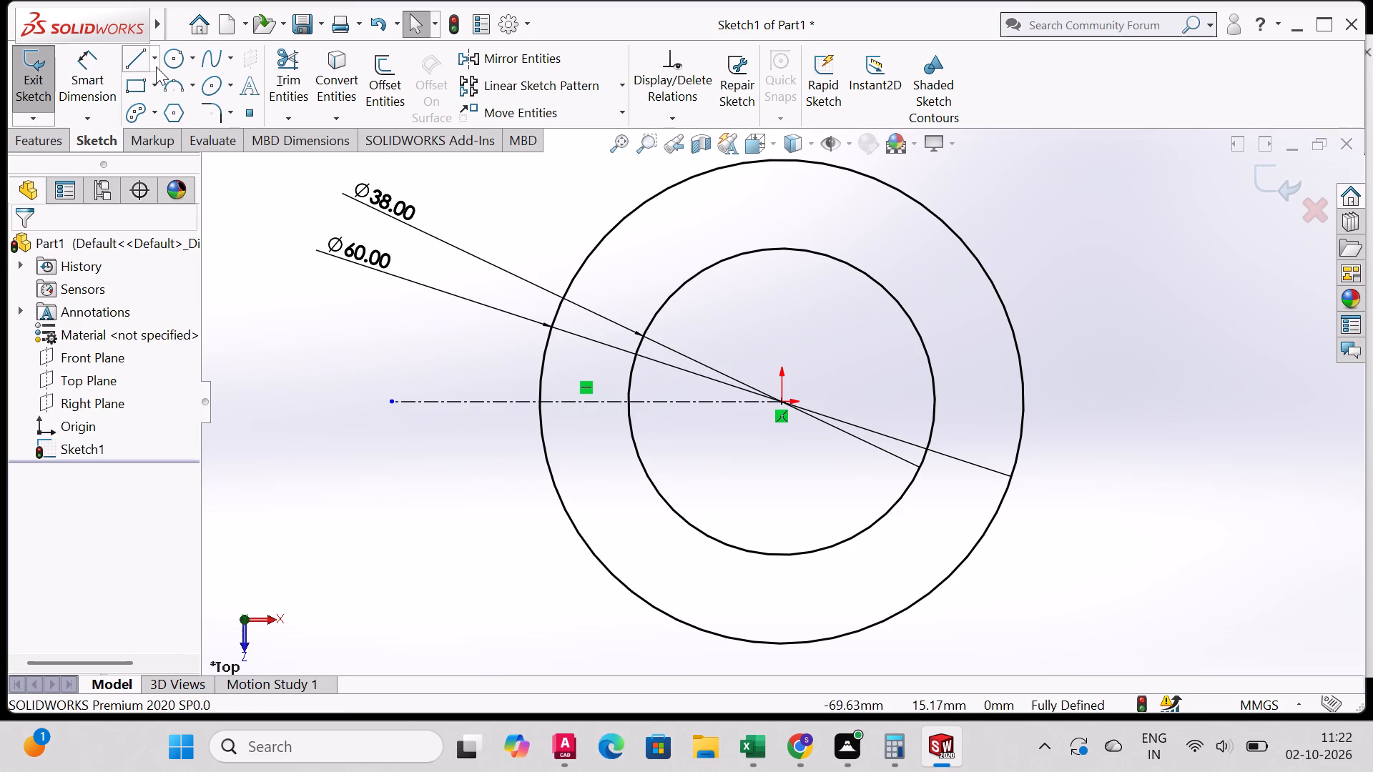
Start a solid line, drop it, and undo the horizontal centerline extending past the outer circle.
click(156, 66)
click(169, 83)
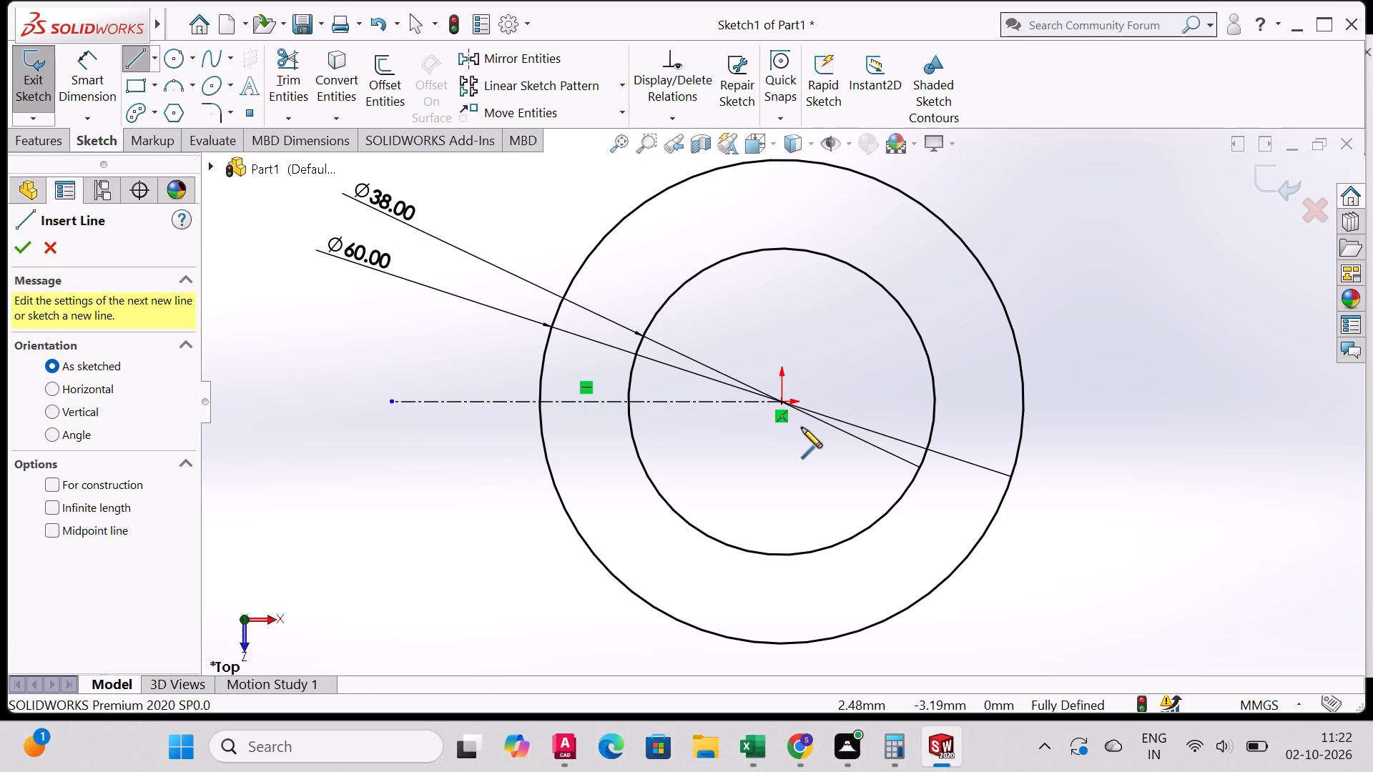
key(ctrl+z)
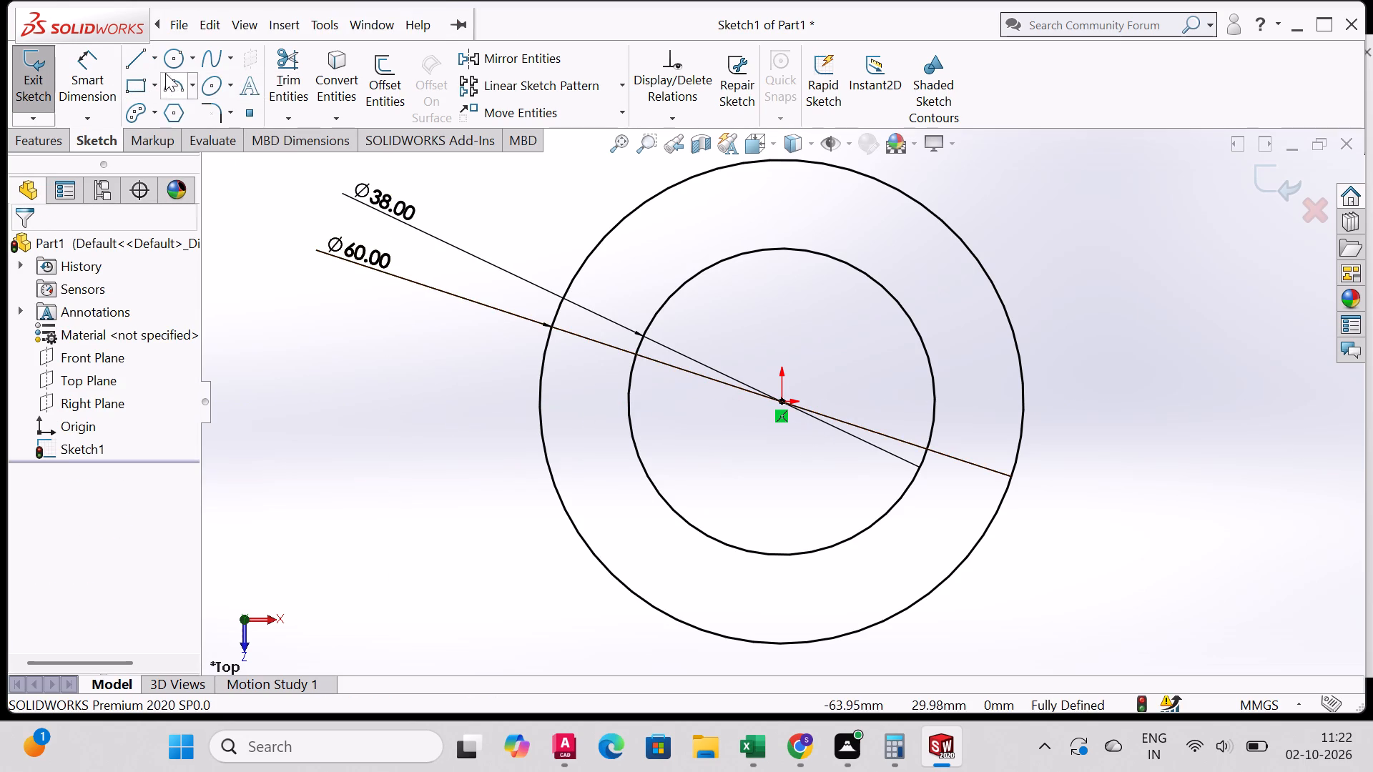
Draw a horizontal centerline about 42 mm long from the origin to a point left of the outer circle.
click(155, 61)
click(163, 105)
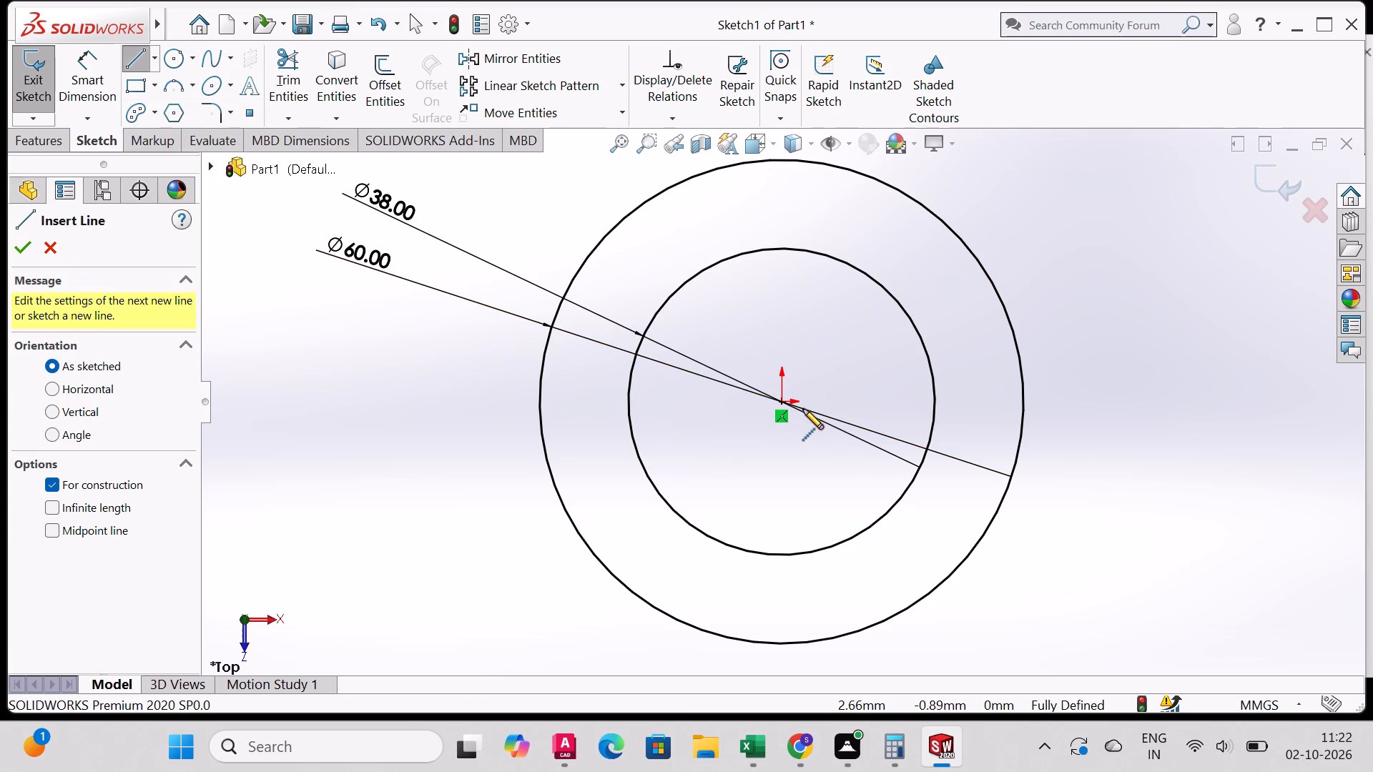
click(782, 403)
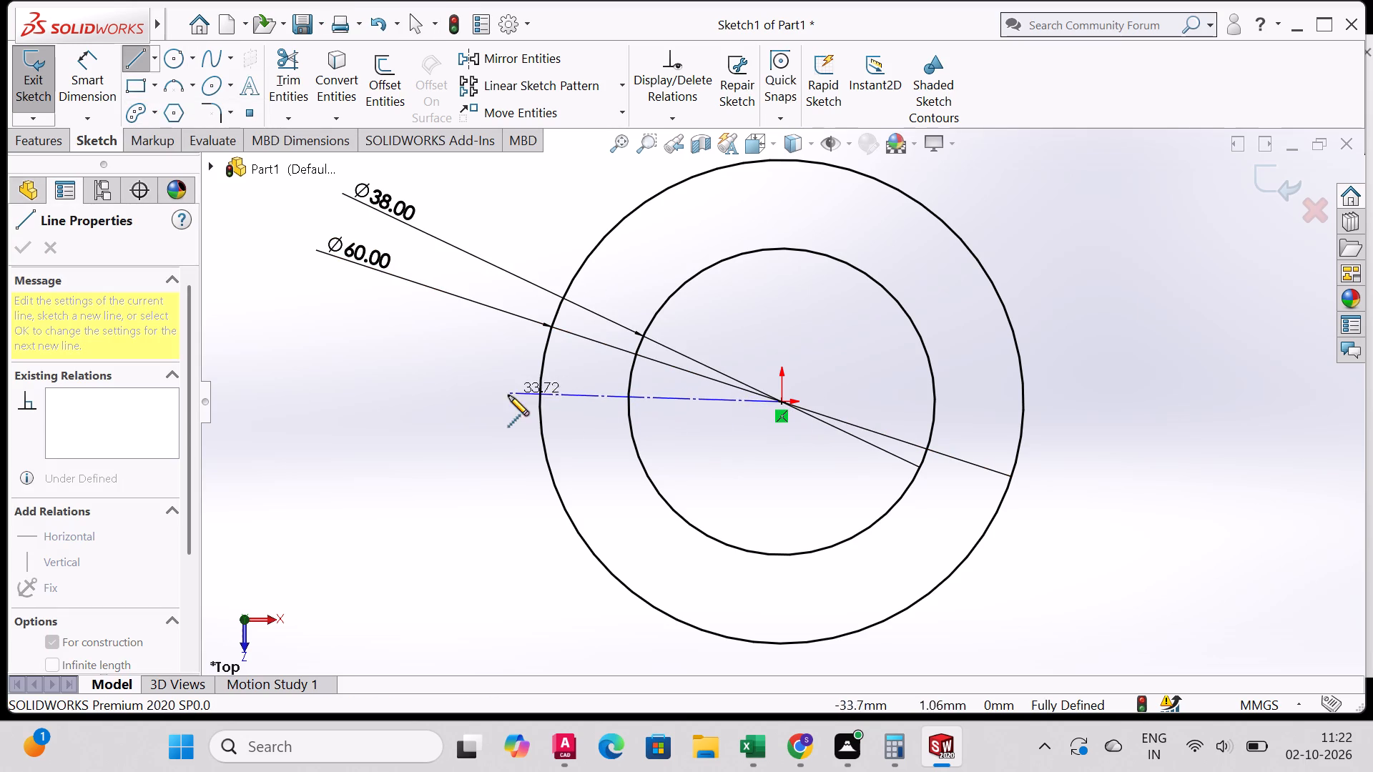
click(442, 399)
right_click(442, 399)
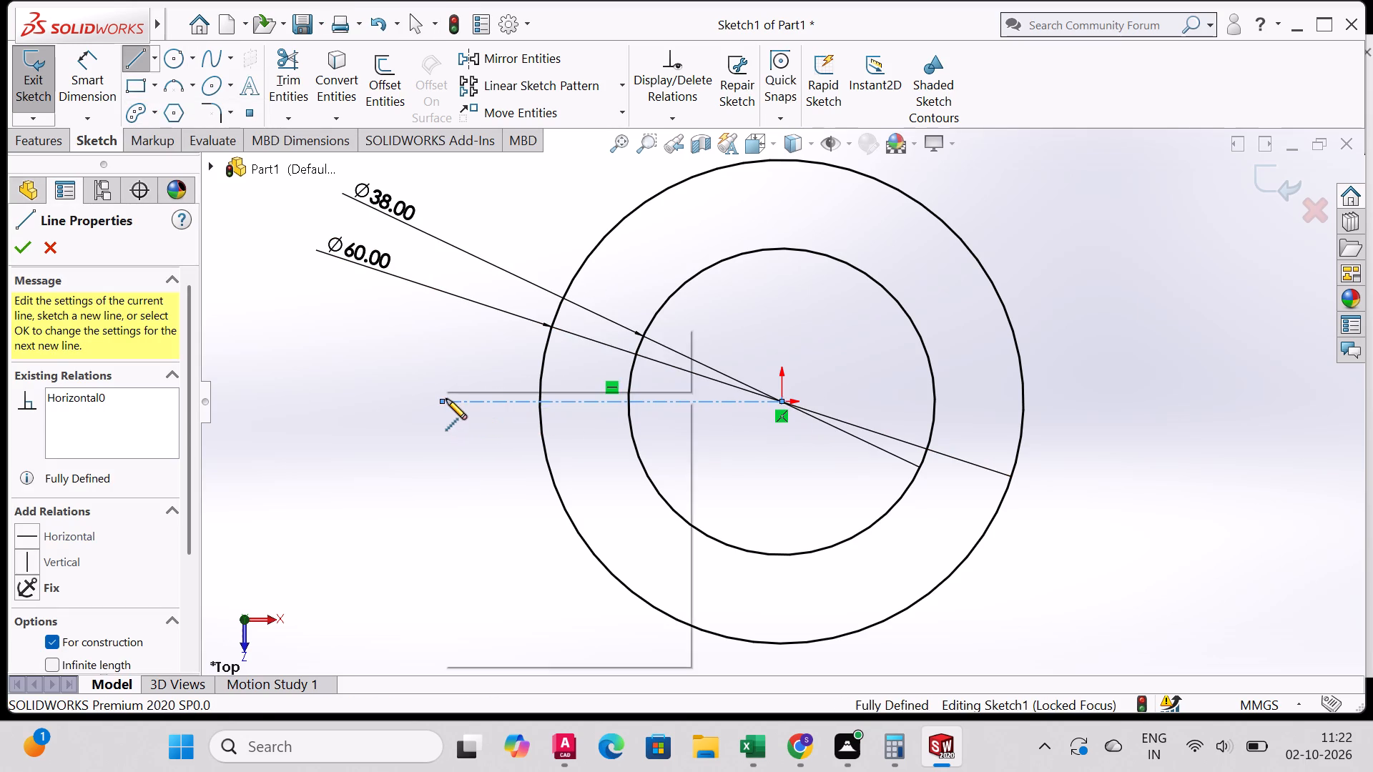
click(519, 407)
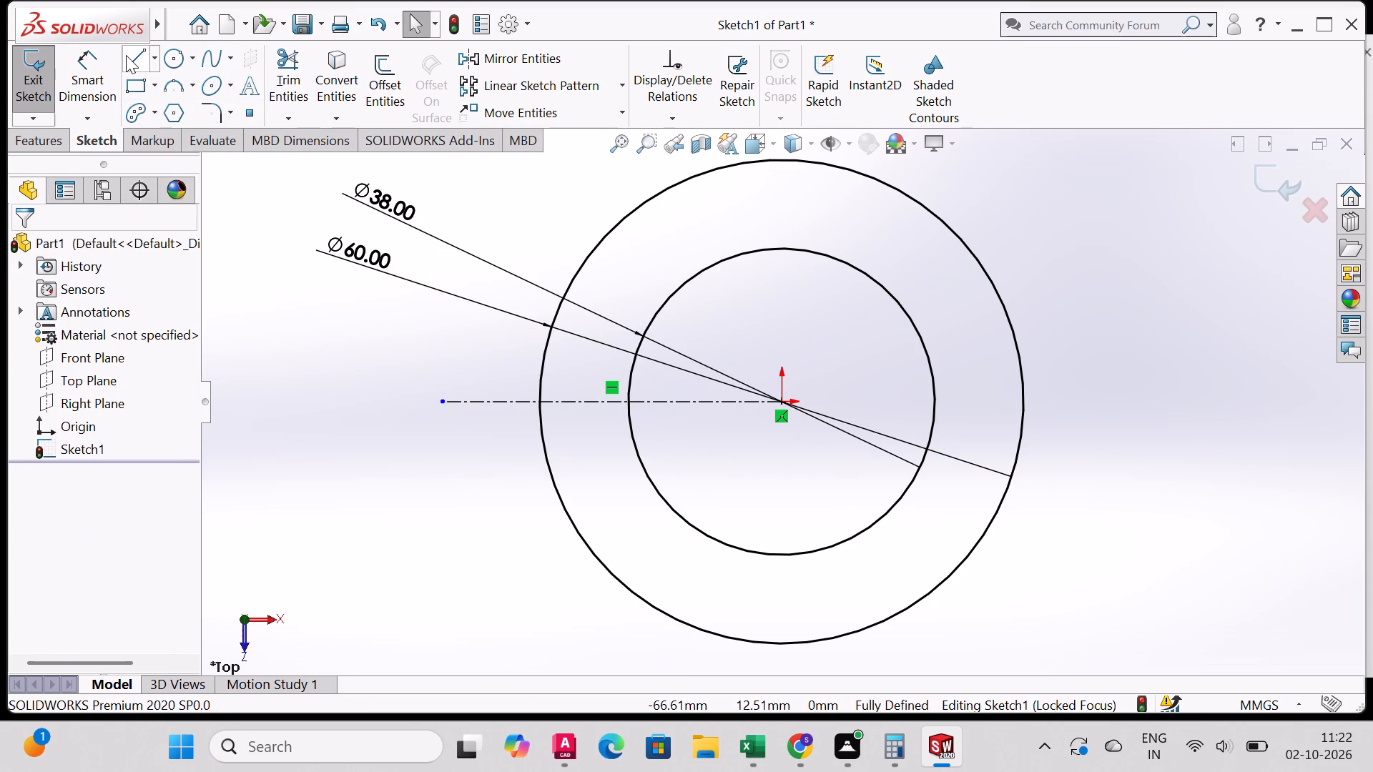
Draw a short vertical solid line about 3.6 mm long straight down from the origin.
click(126, 54)
scroll(802, 392, up, 3)
scroll(802, 392, down, 6)
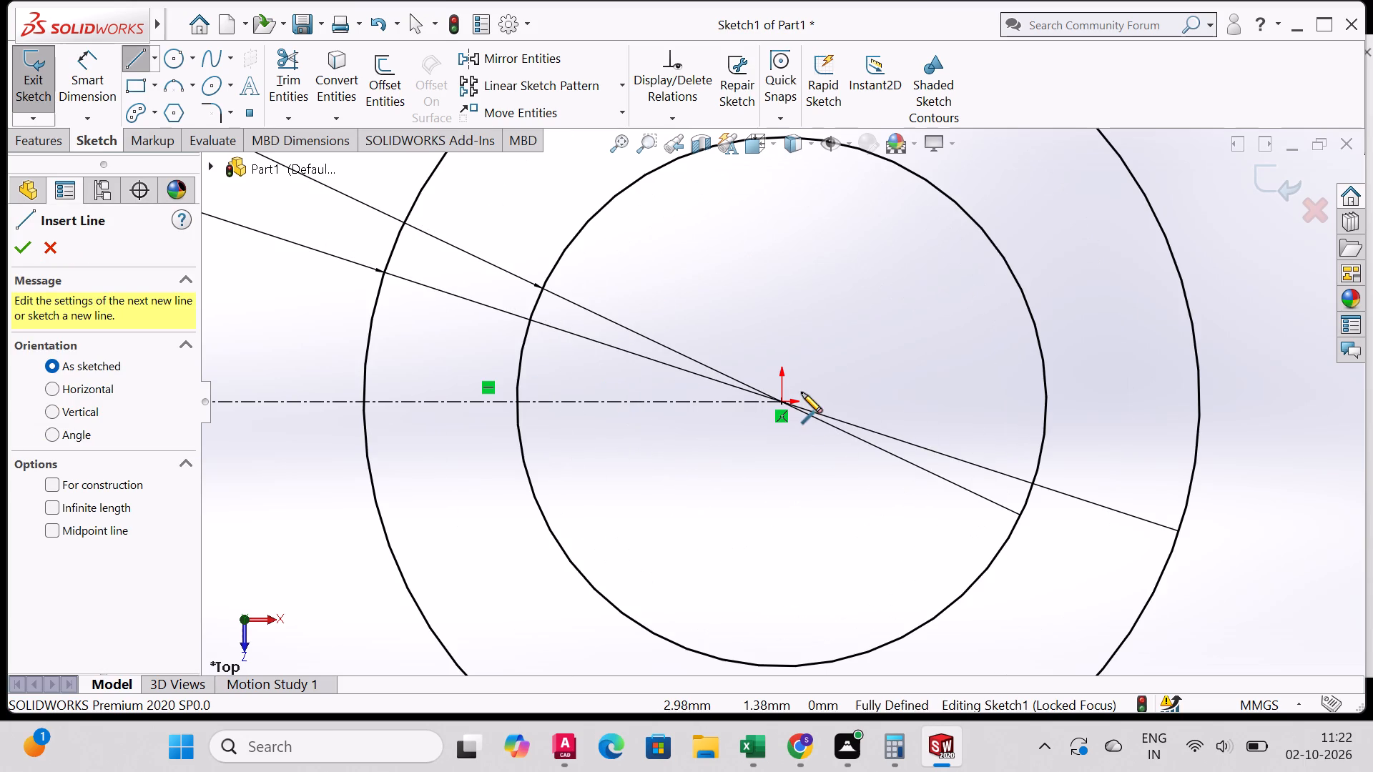
click(778, 402)
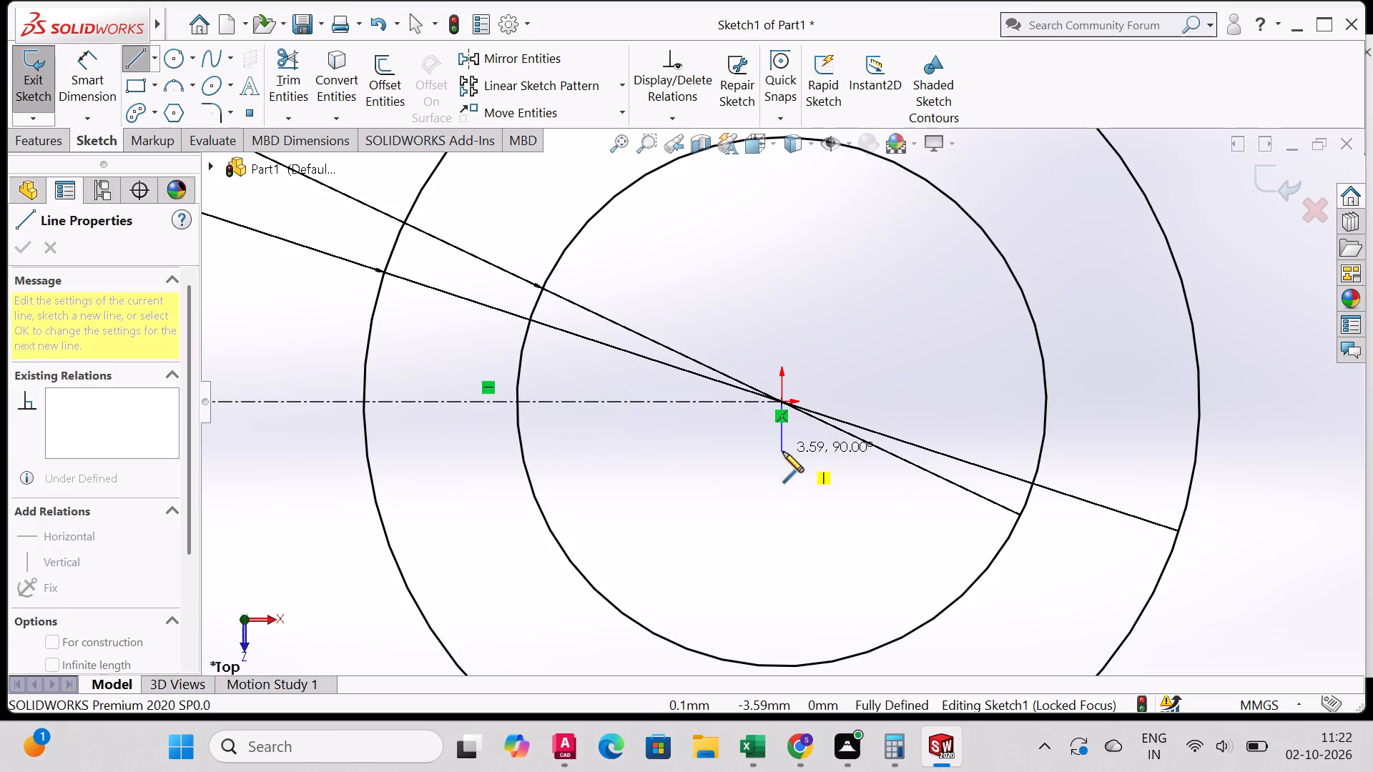
click(783, 452)
right_click(783, 452)
click(848, 468)
right_click(820, 309)
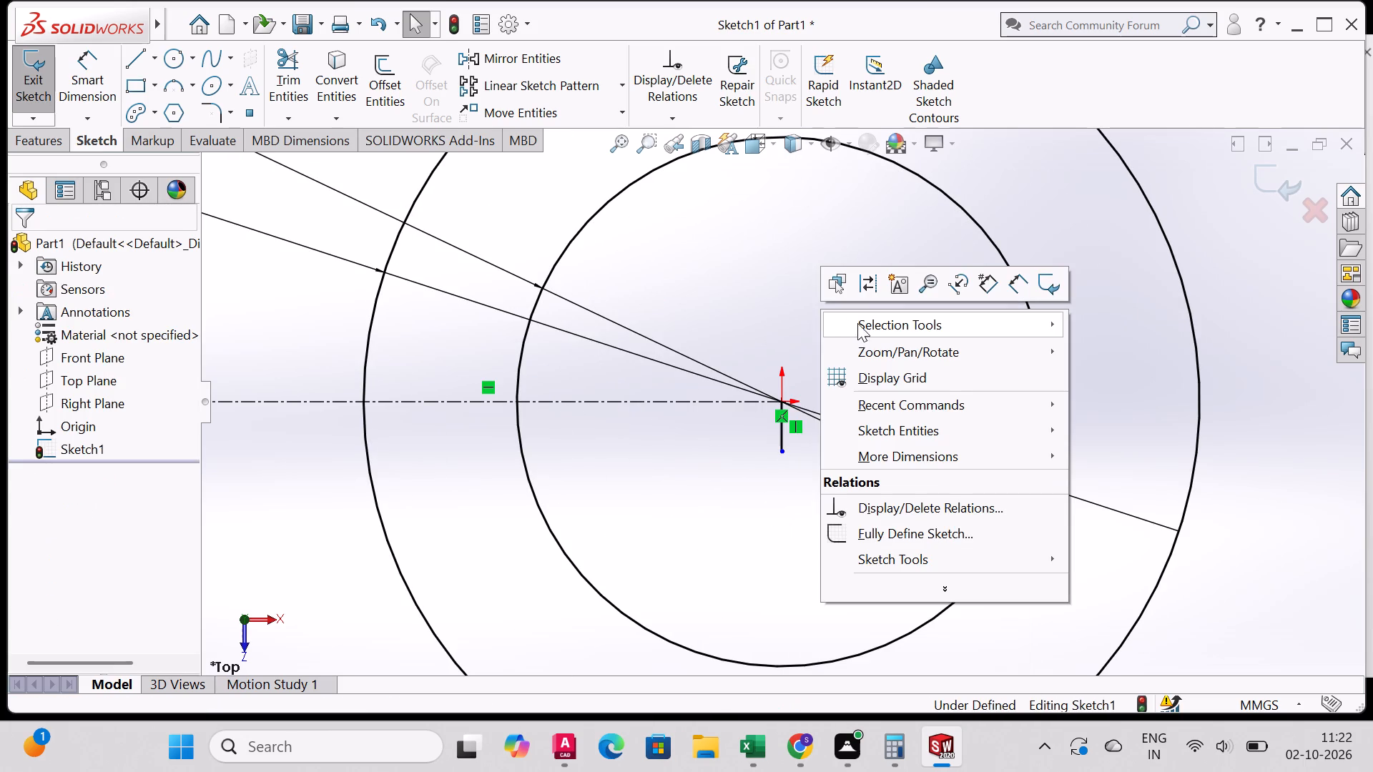
click(862, 325)
key(Escape)
key(Escape)
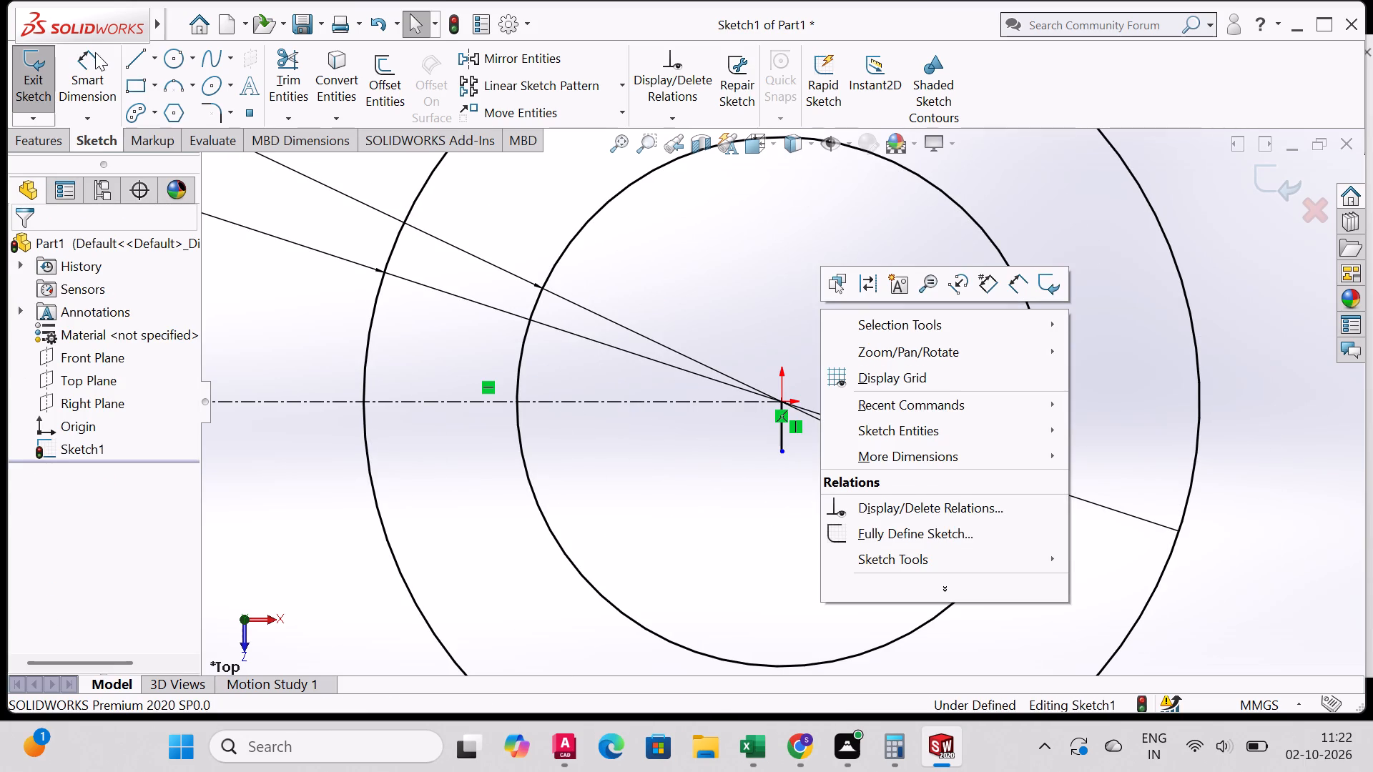
Draw a short vertical solid line about 2.6 mm long straight up from the origin.
click(151, 51)
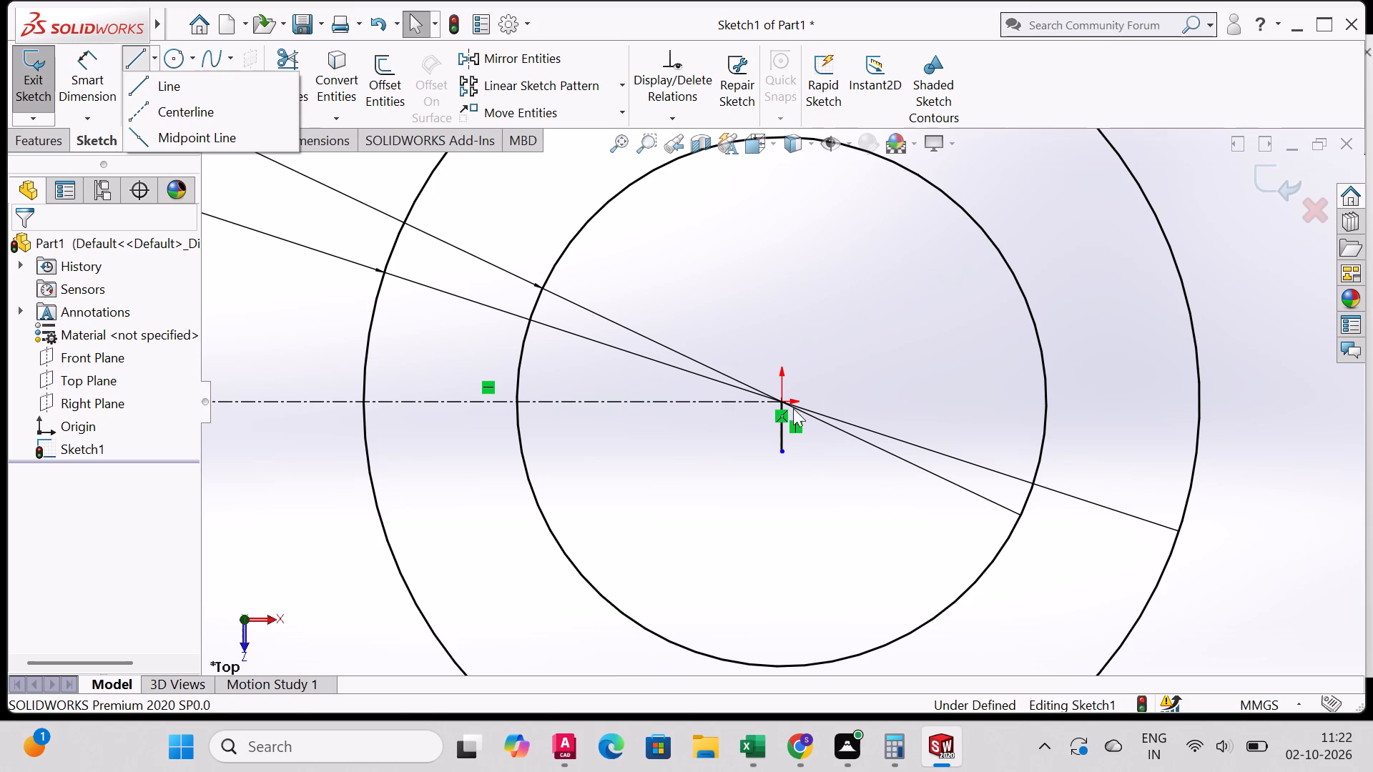
click(131, 56)
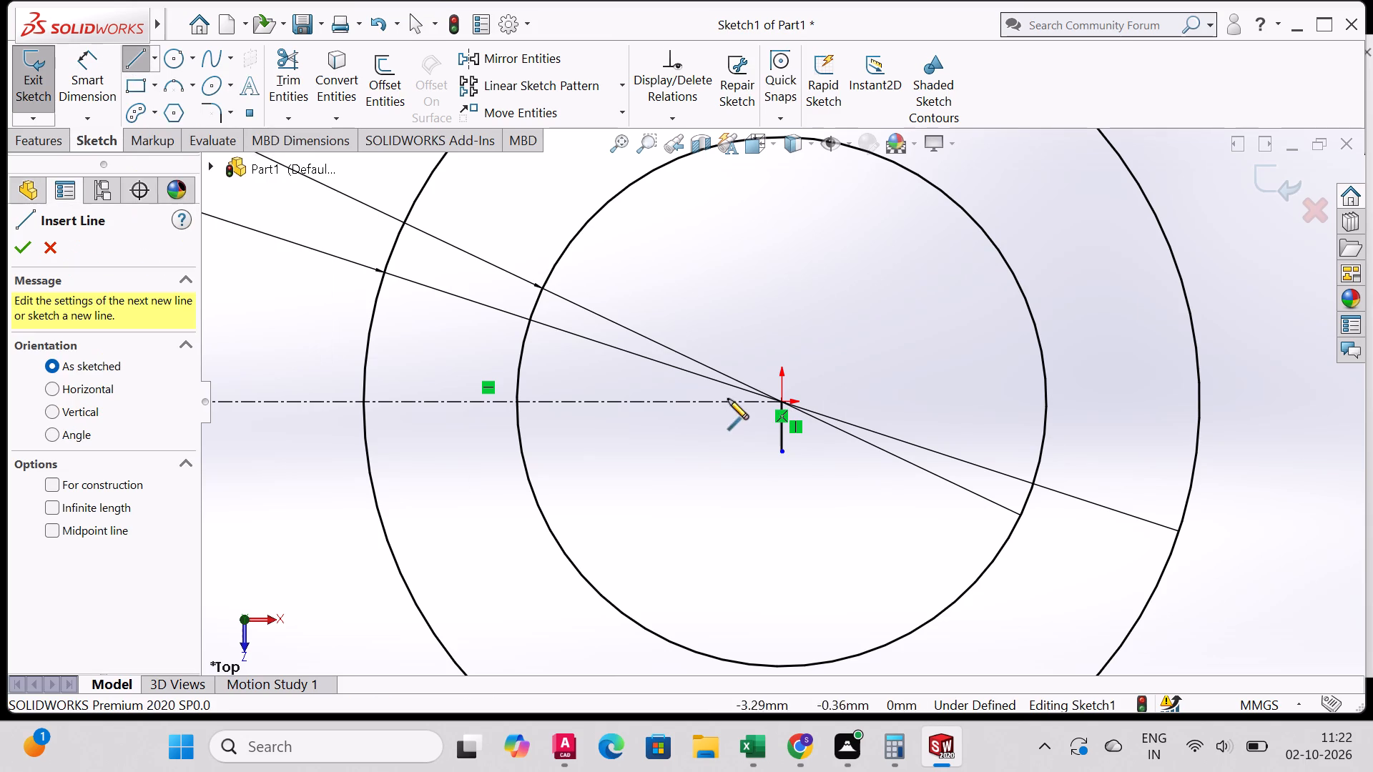
click(782, 402)
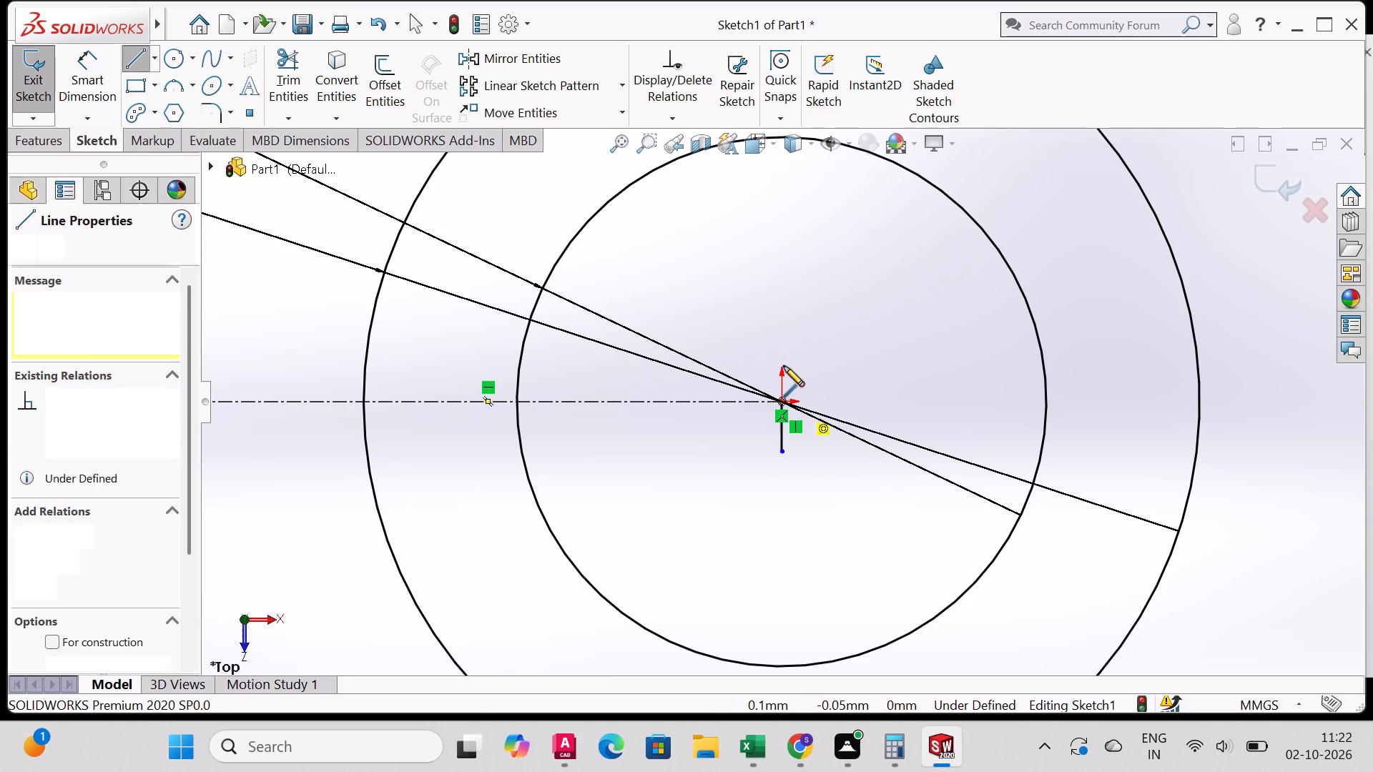
click(784, 365)
right_click(784, 365)
click(860, 380)
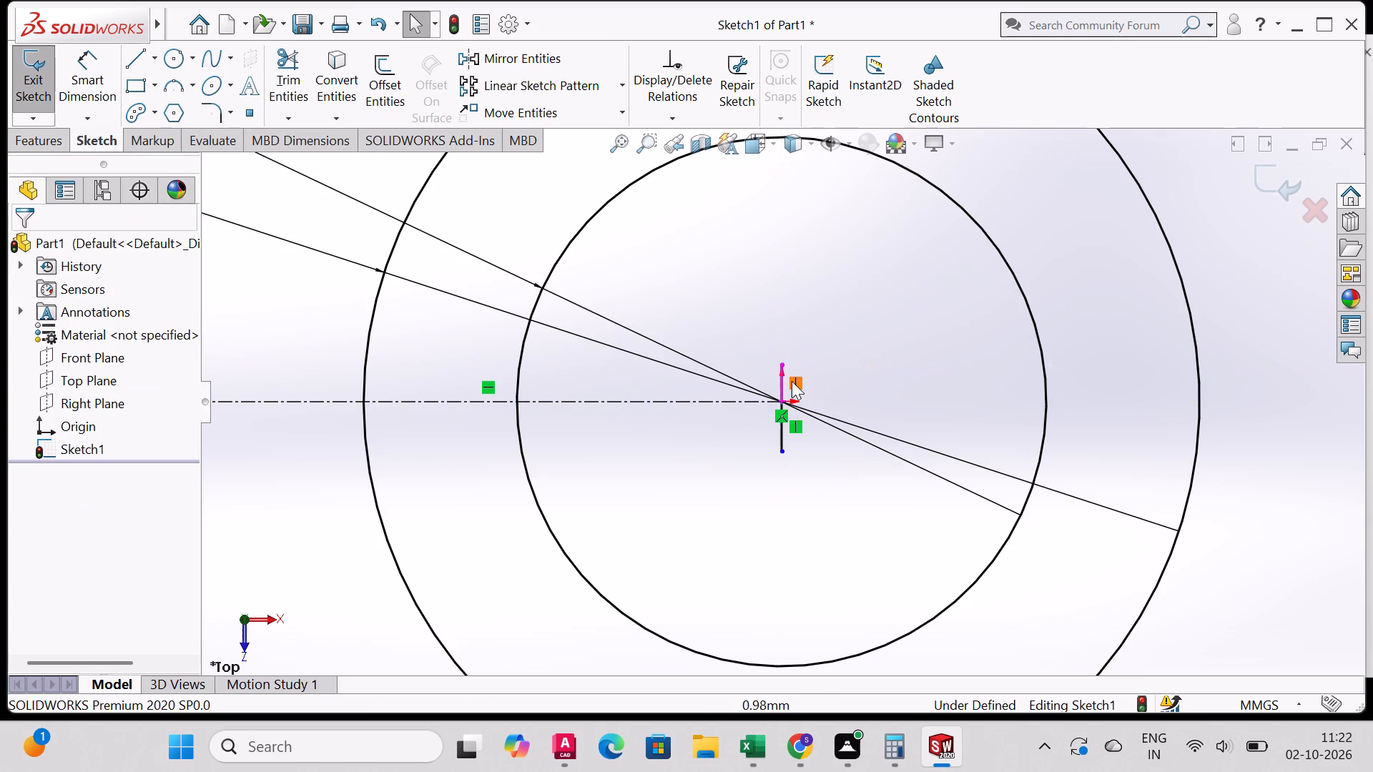
scroll(786, 413, up, 3)
scroll(786, 413, down, 3)
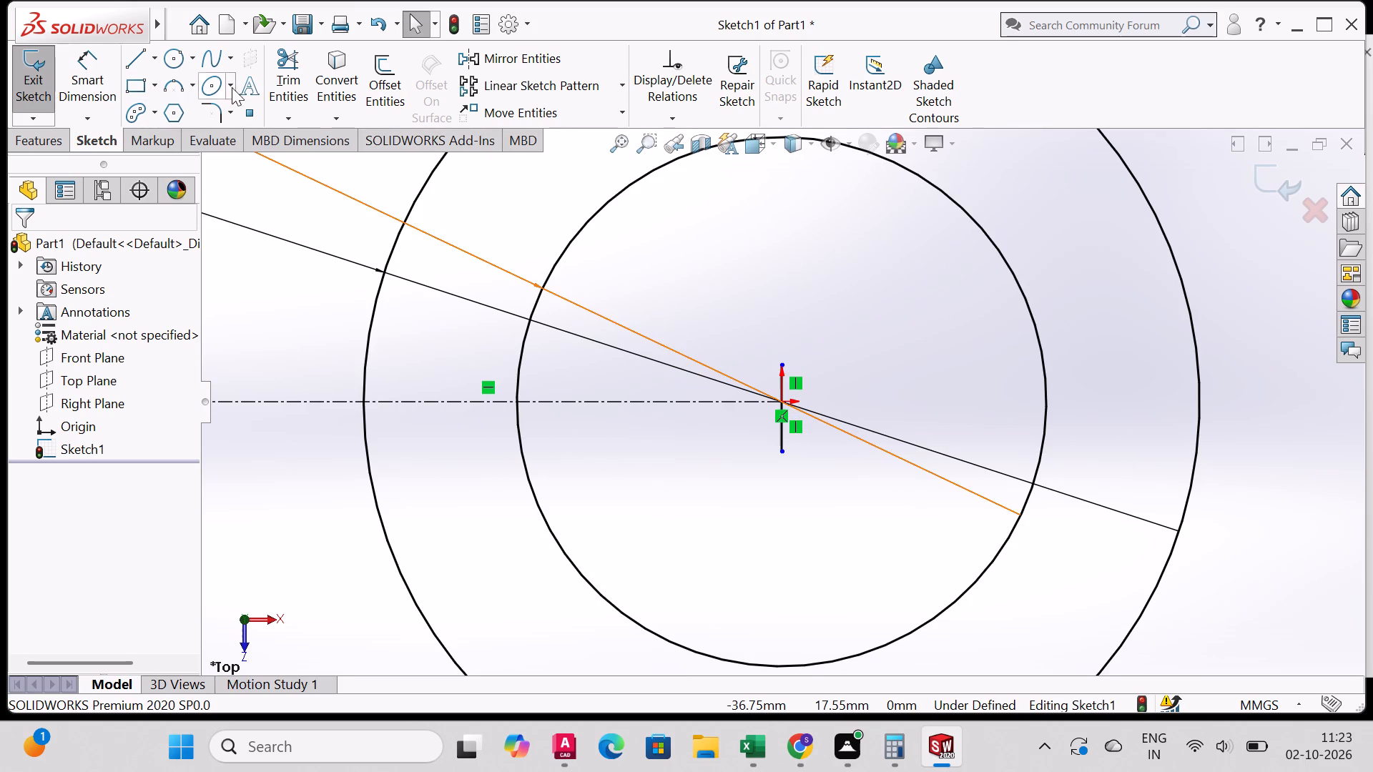
Dimension the short vertical line below the origin to 3 mm, placing the dimension left of the circles.
click(69, 74)
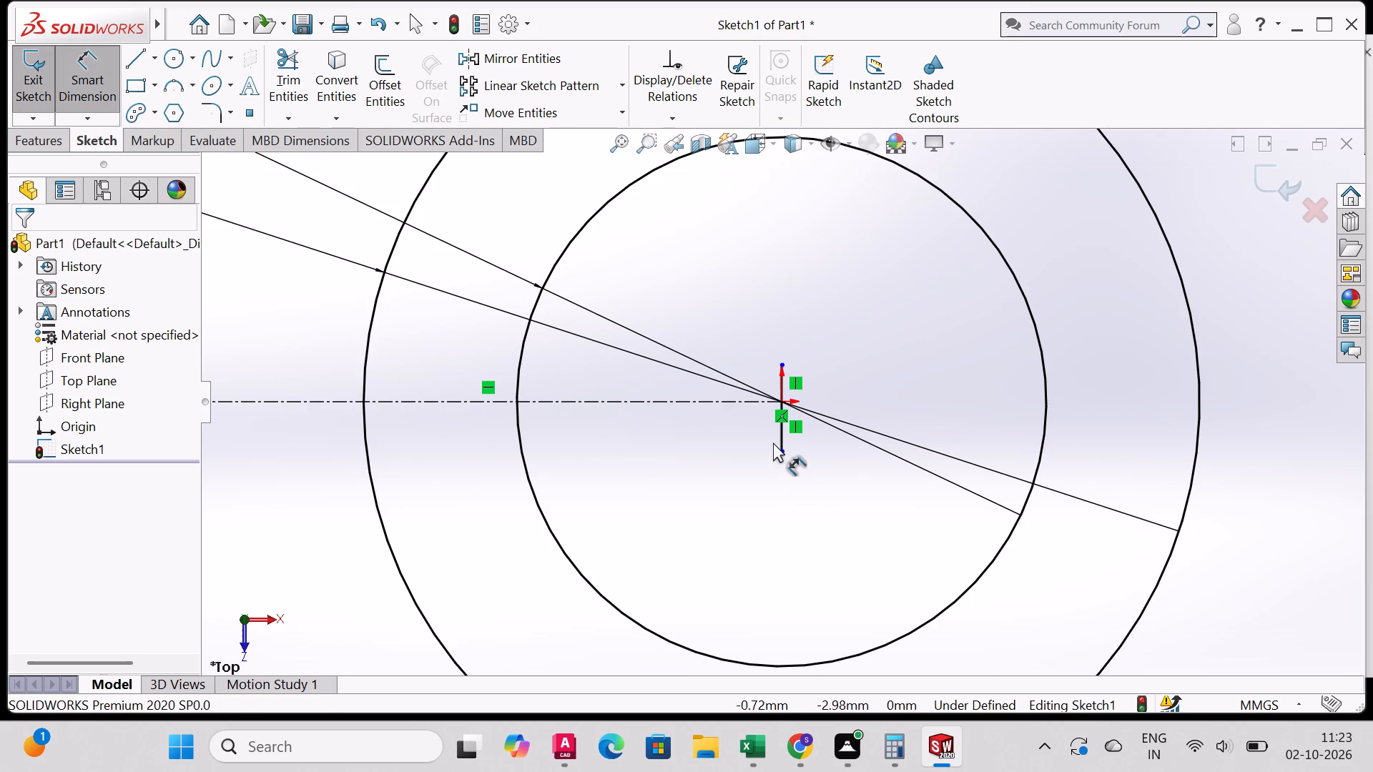
click(779, 435)
scroll(446, 449, down, 7)
scroll(438, 448, up, 5)
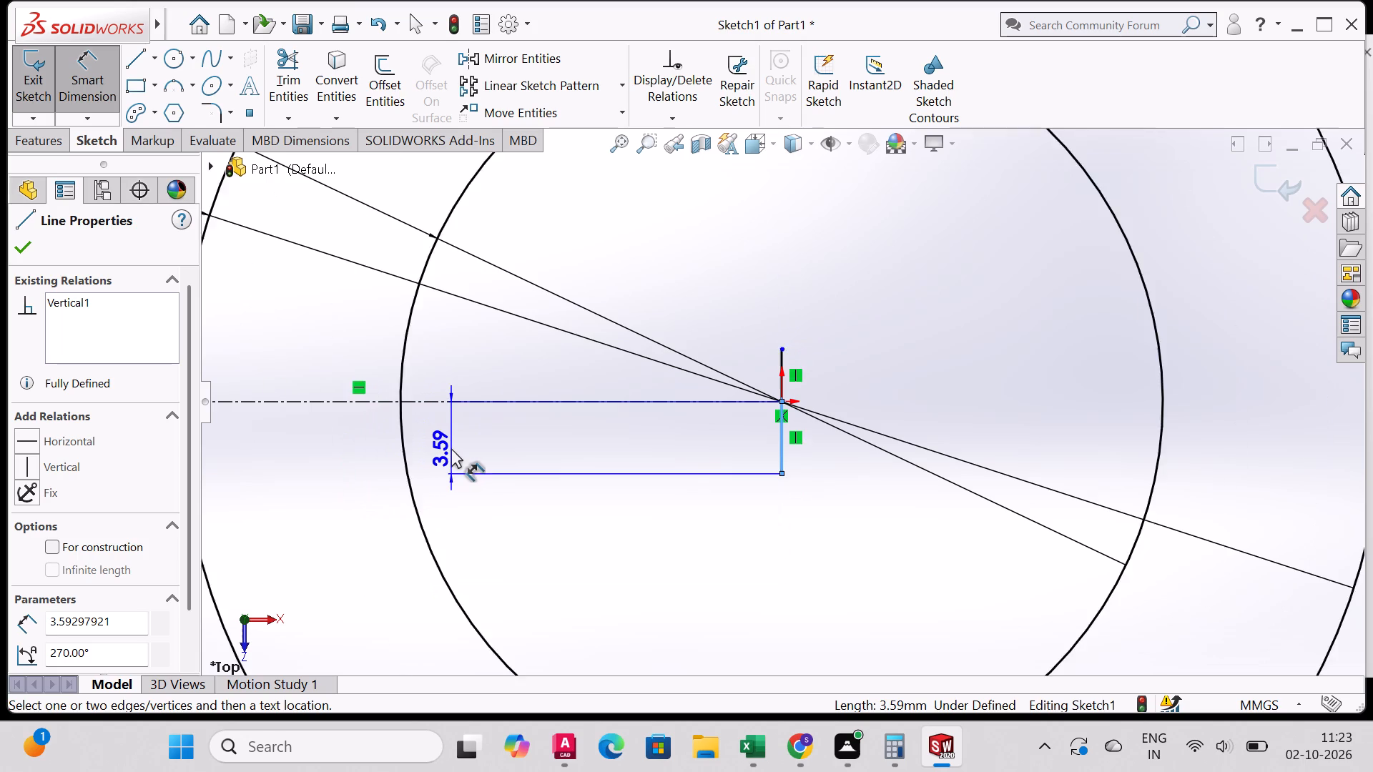
scroll(451, 448, up, 5)
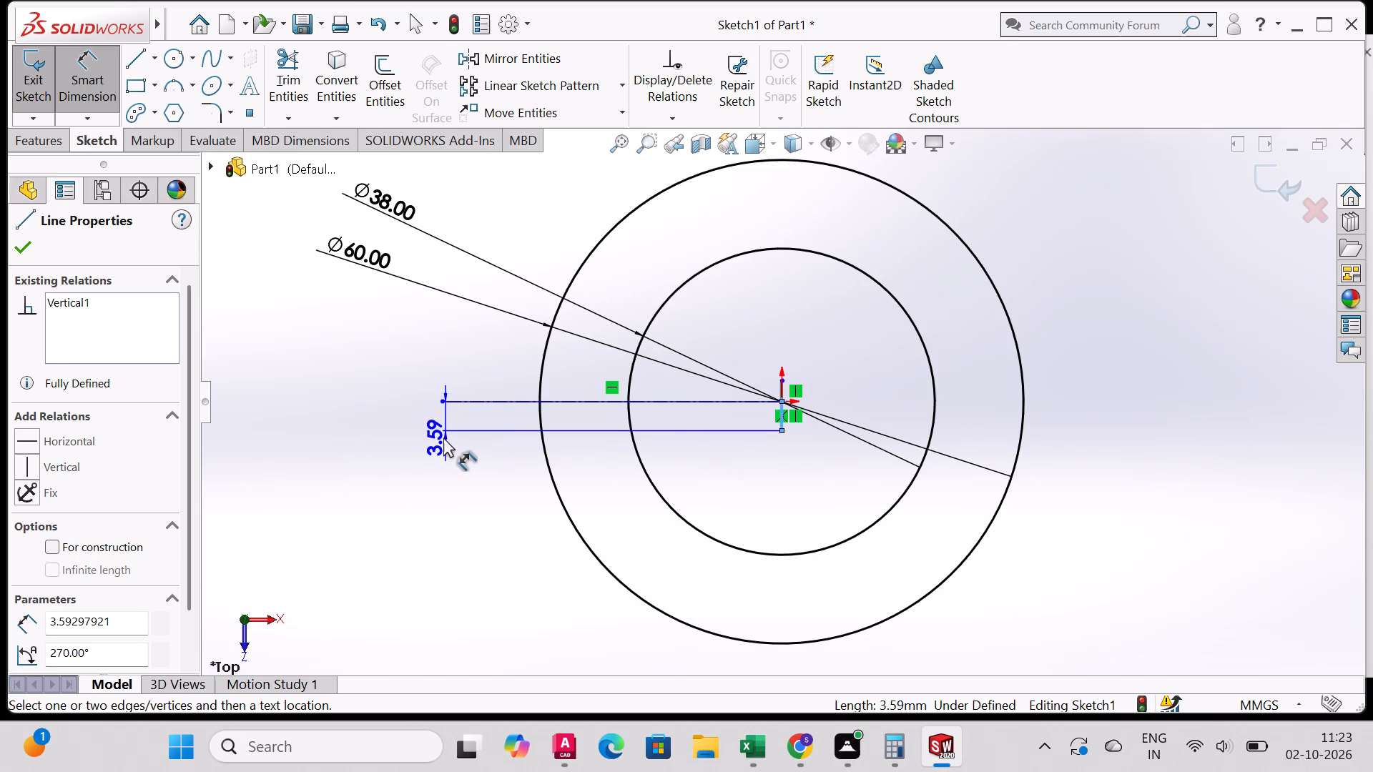
click(443, 437)
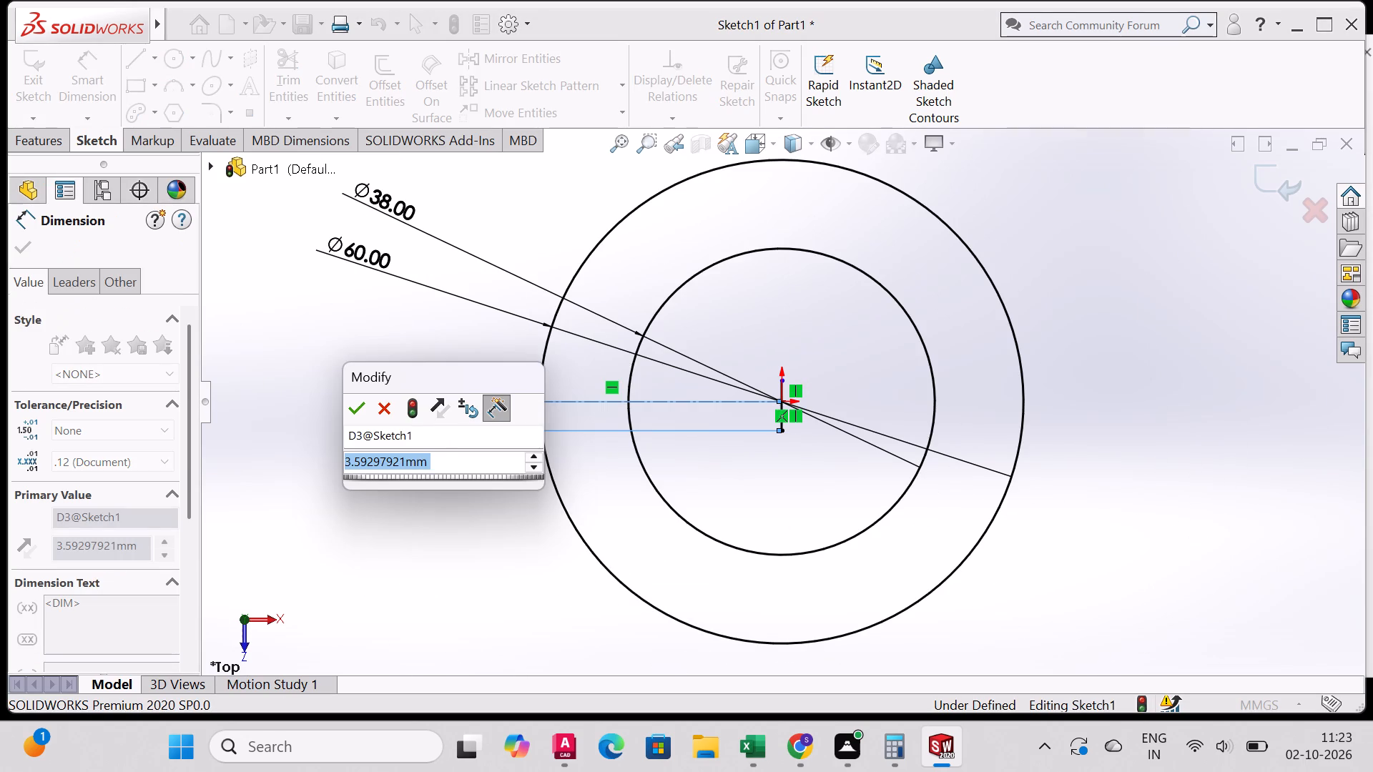
key(3)
key(Return)
right_click(435, 365)
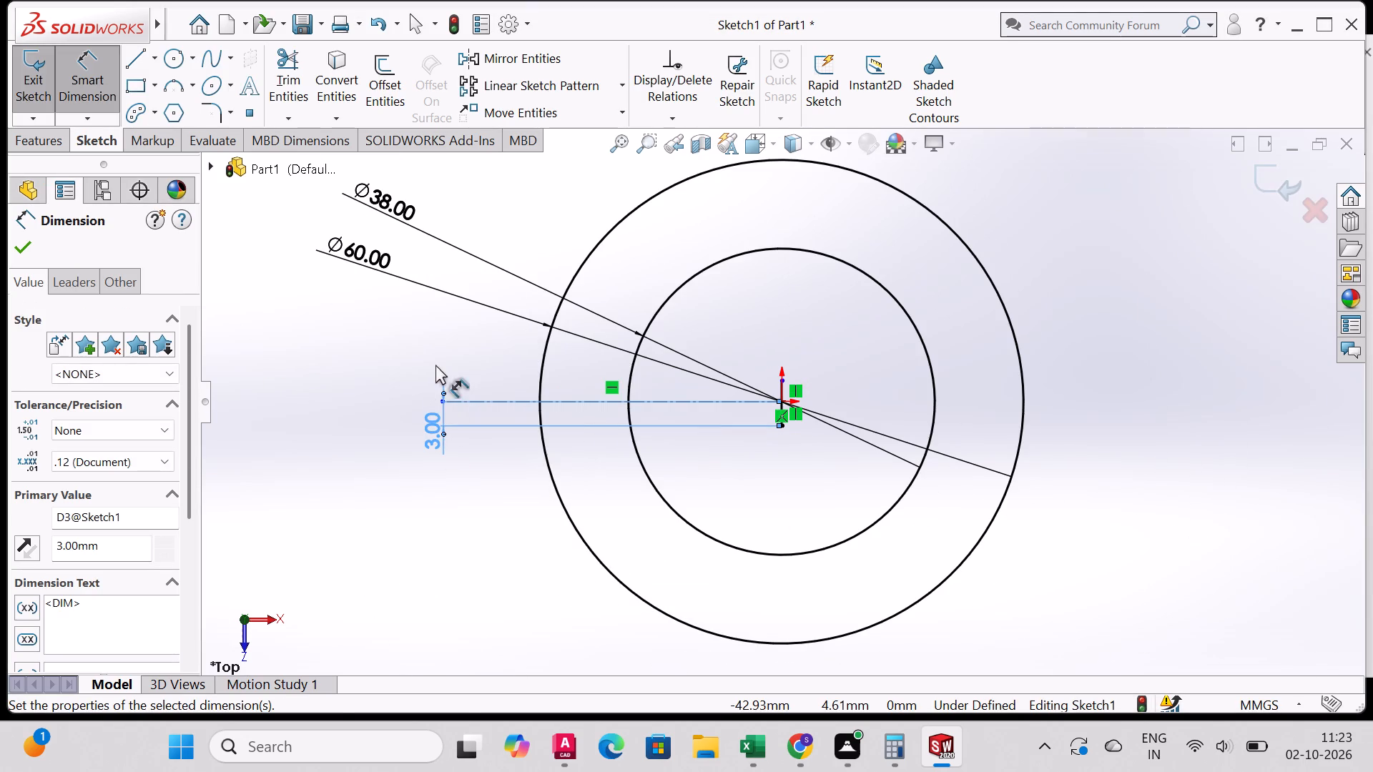
key(Escape)
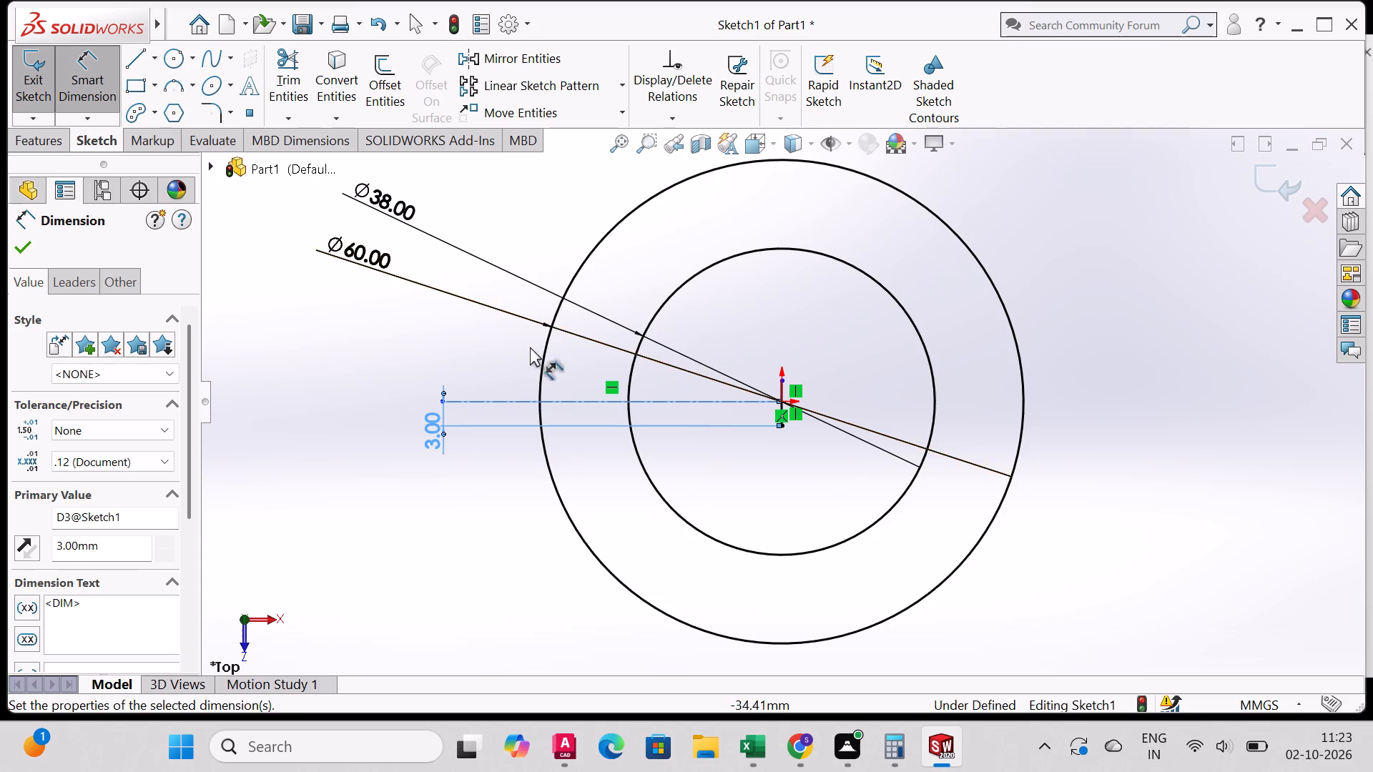
Dimension the short vertical line above the origin to 3 mm, aligned with the lower line's dimension.
scroll(634, 372, up, 3)
scroll(665, 356, down, 5)
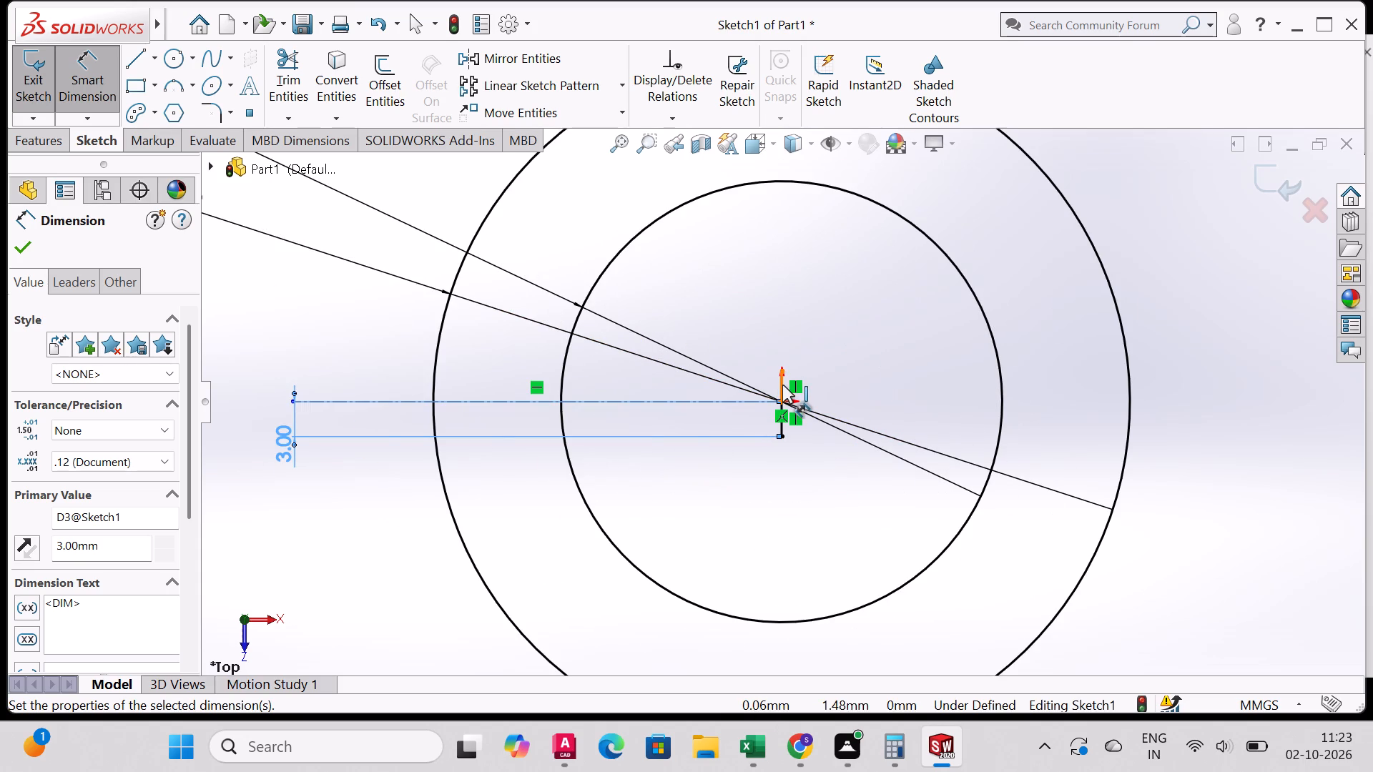
click(781, 381)
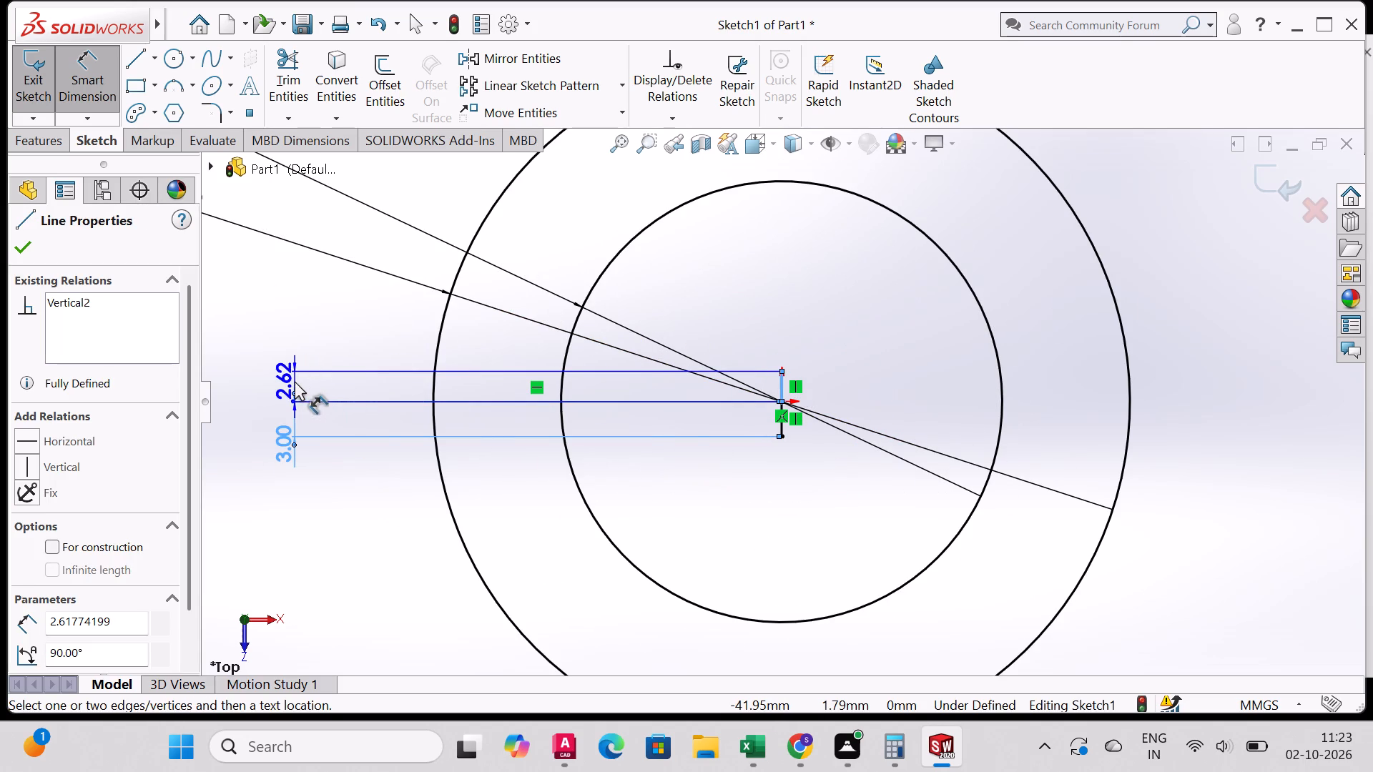
click(295, 381)
key(3)
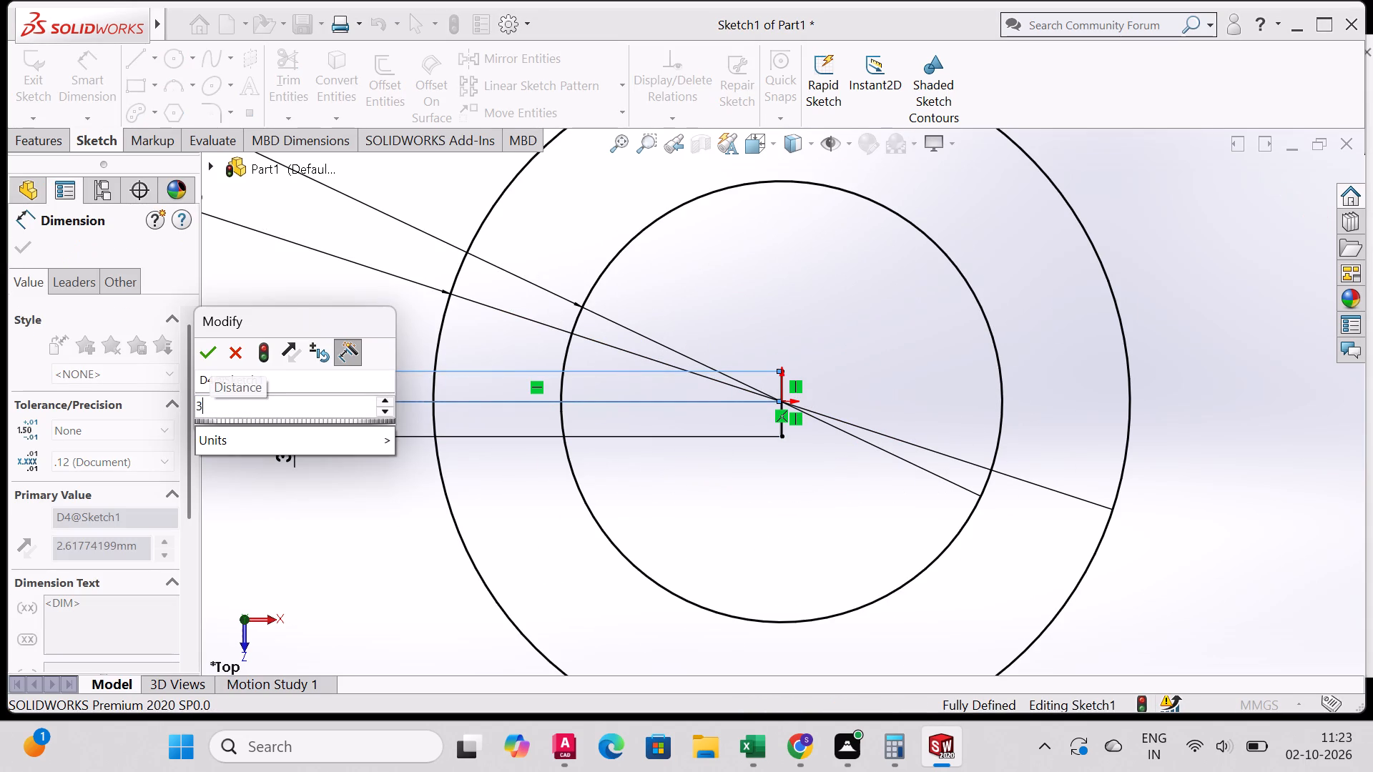
click(212, 355)
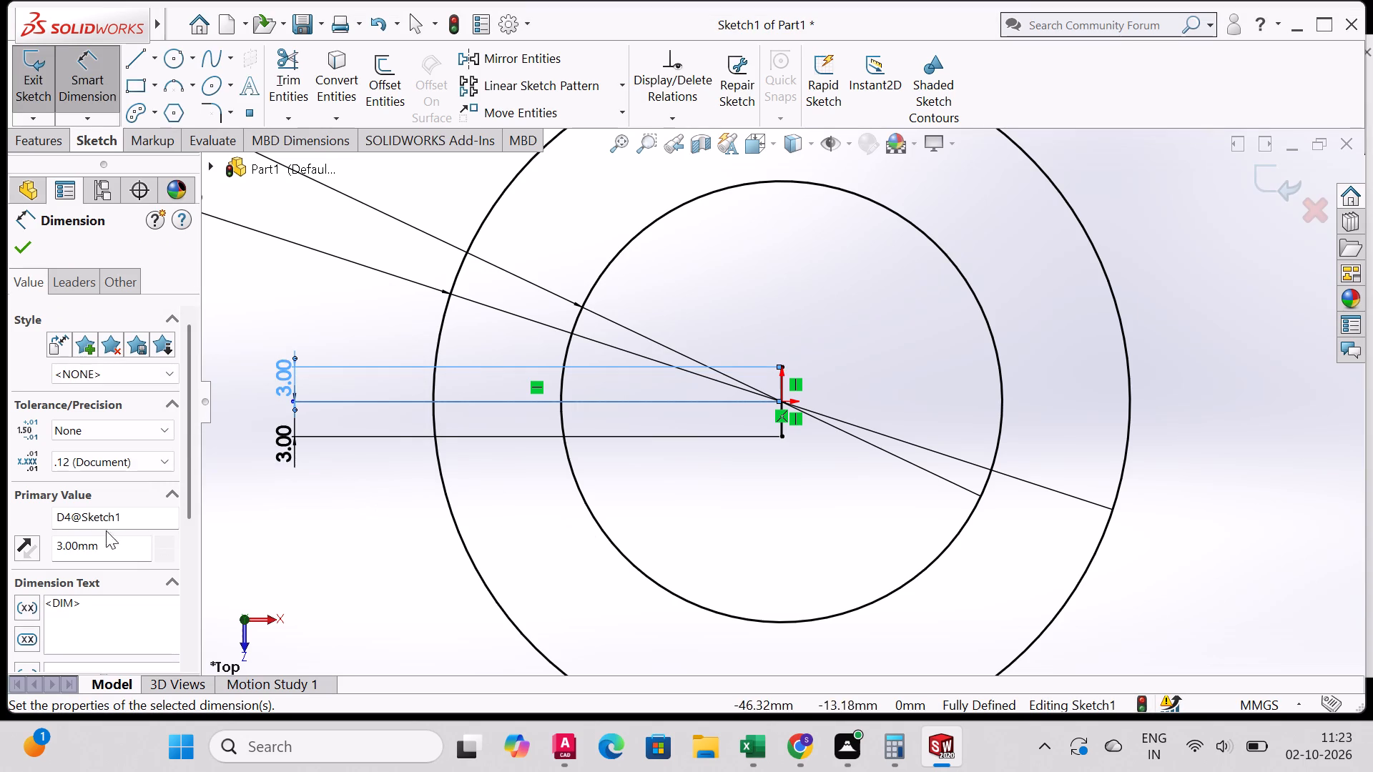
click(20, 256)
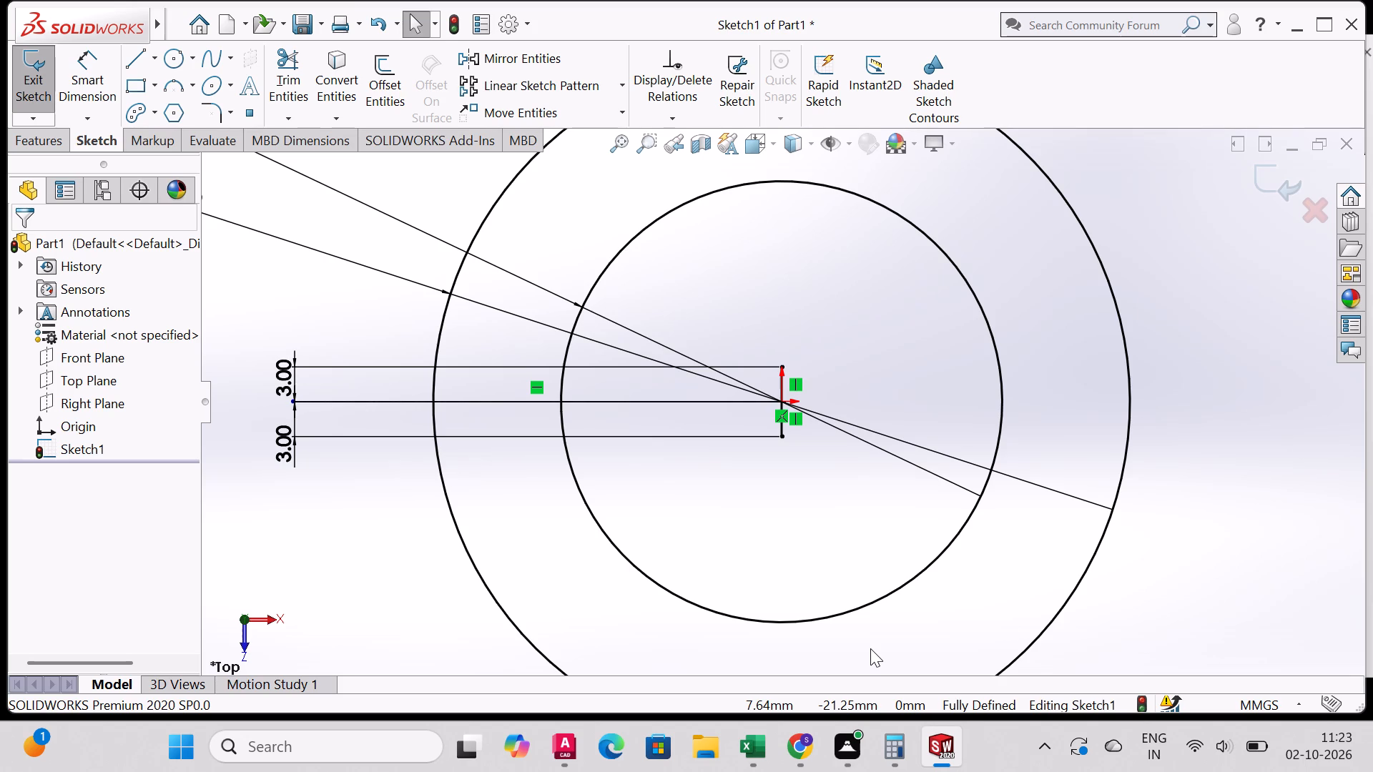
Start another centerline in the sketch of the two concentric circles.
click(153, 65)
click(154, 112)
scroll(751, 171, down, 2)
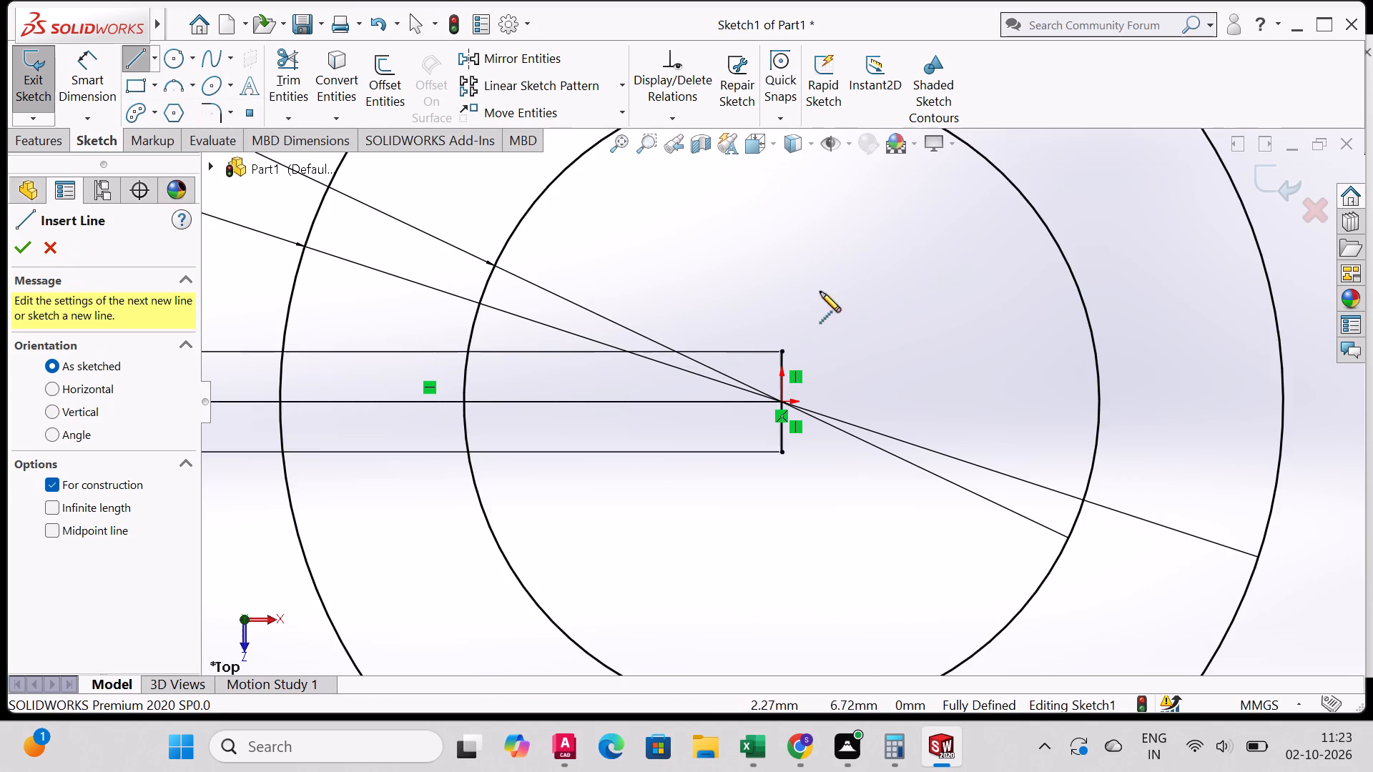
scroll(820, 315, up, 5)
scroll(788, 401, up, 3)
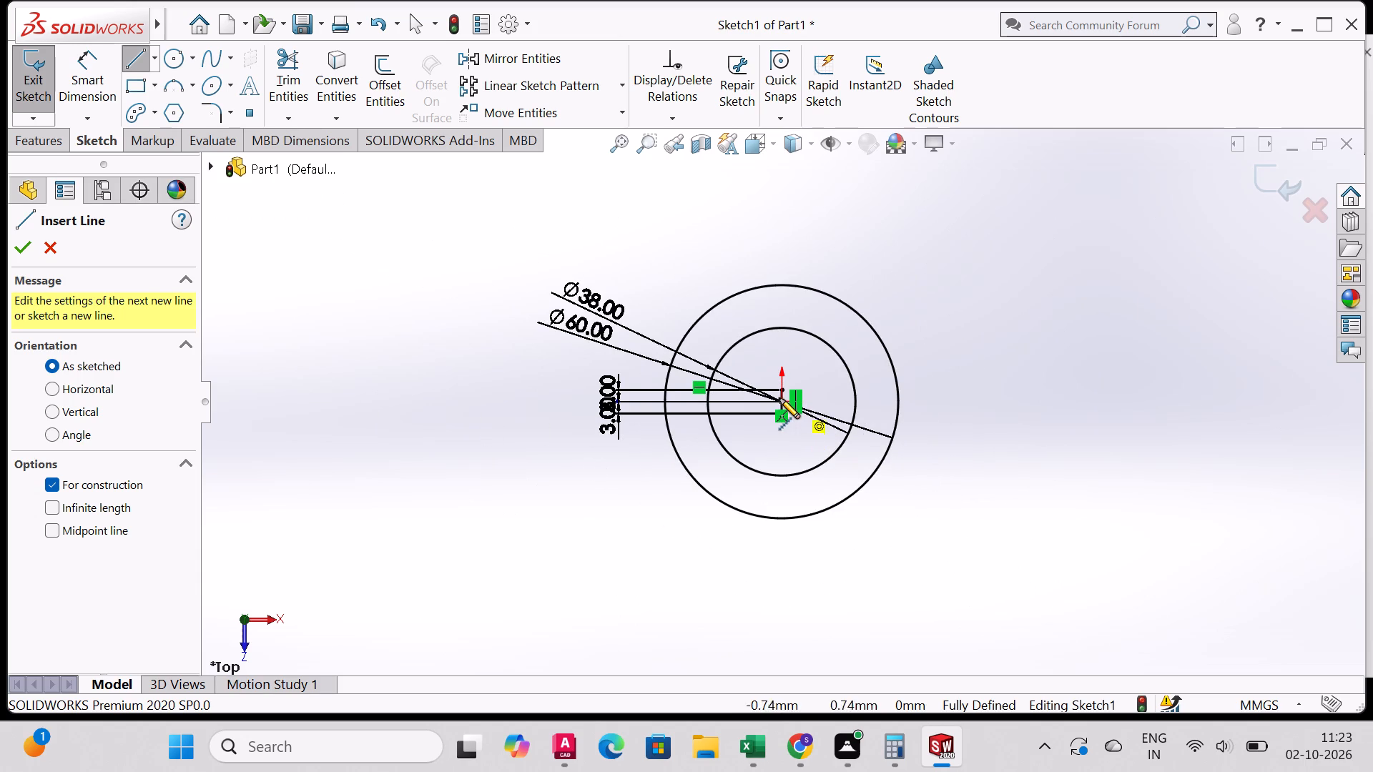
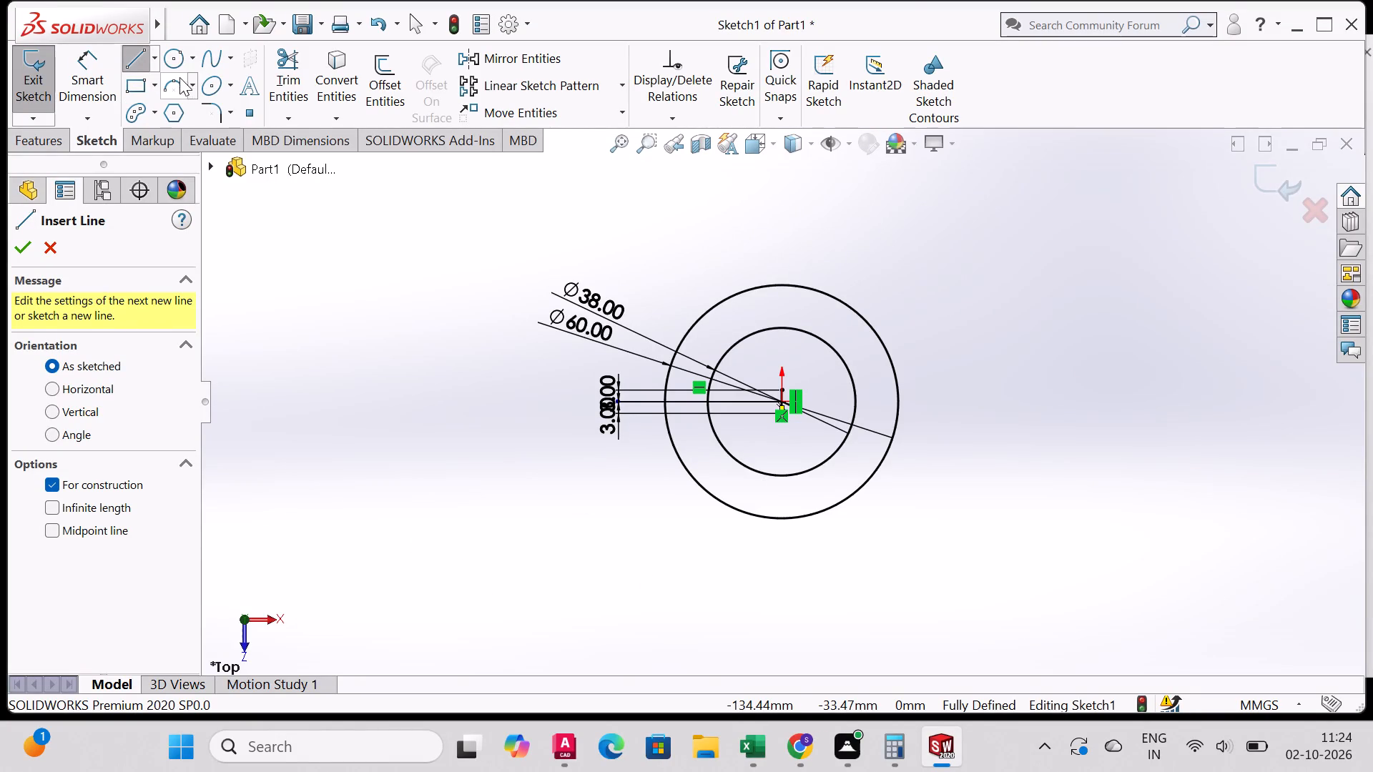
Draw a vertical centerline about 35 mm long from the origin straight down past the outer circle.
click(156, 66)
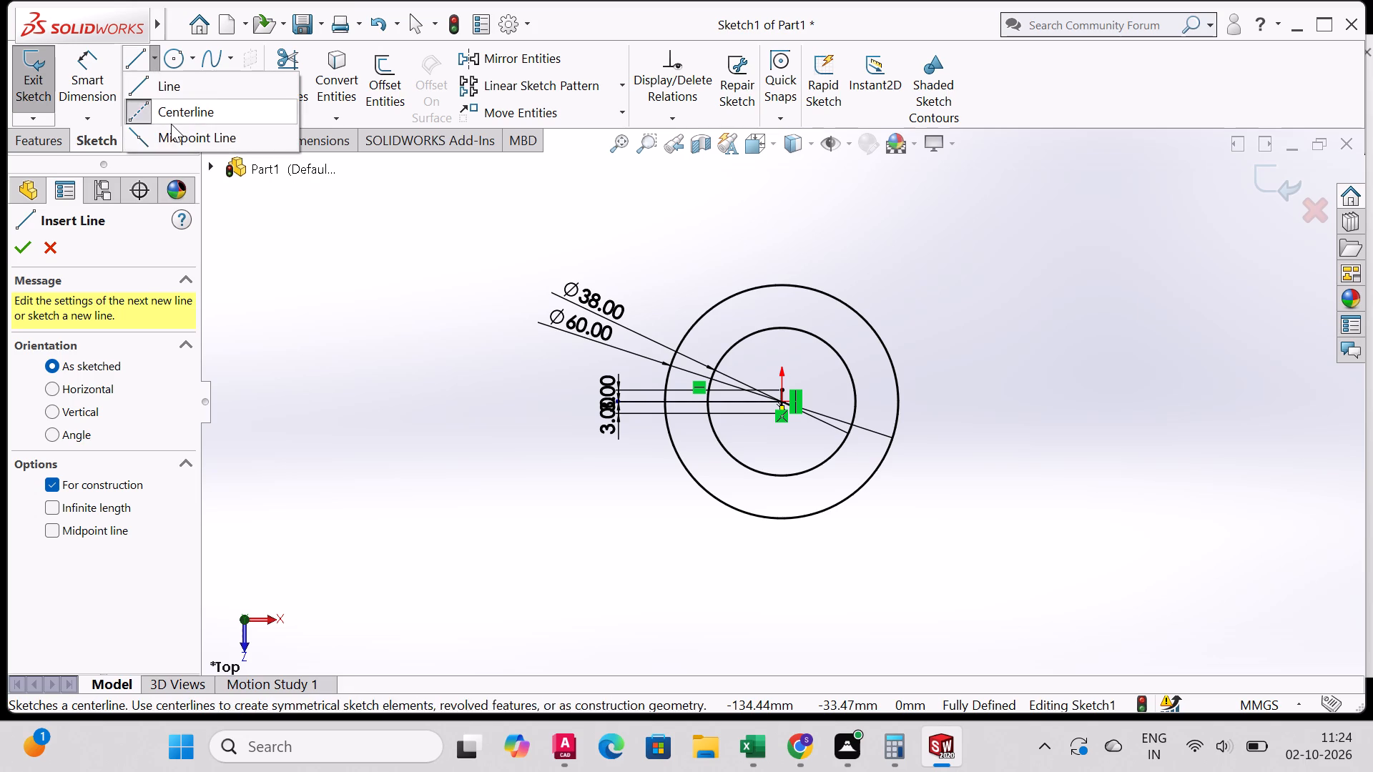
click(171, 124)
click(782, 401)
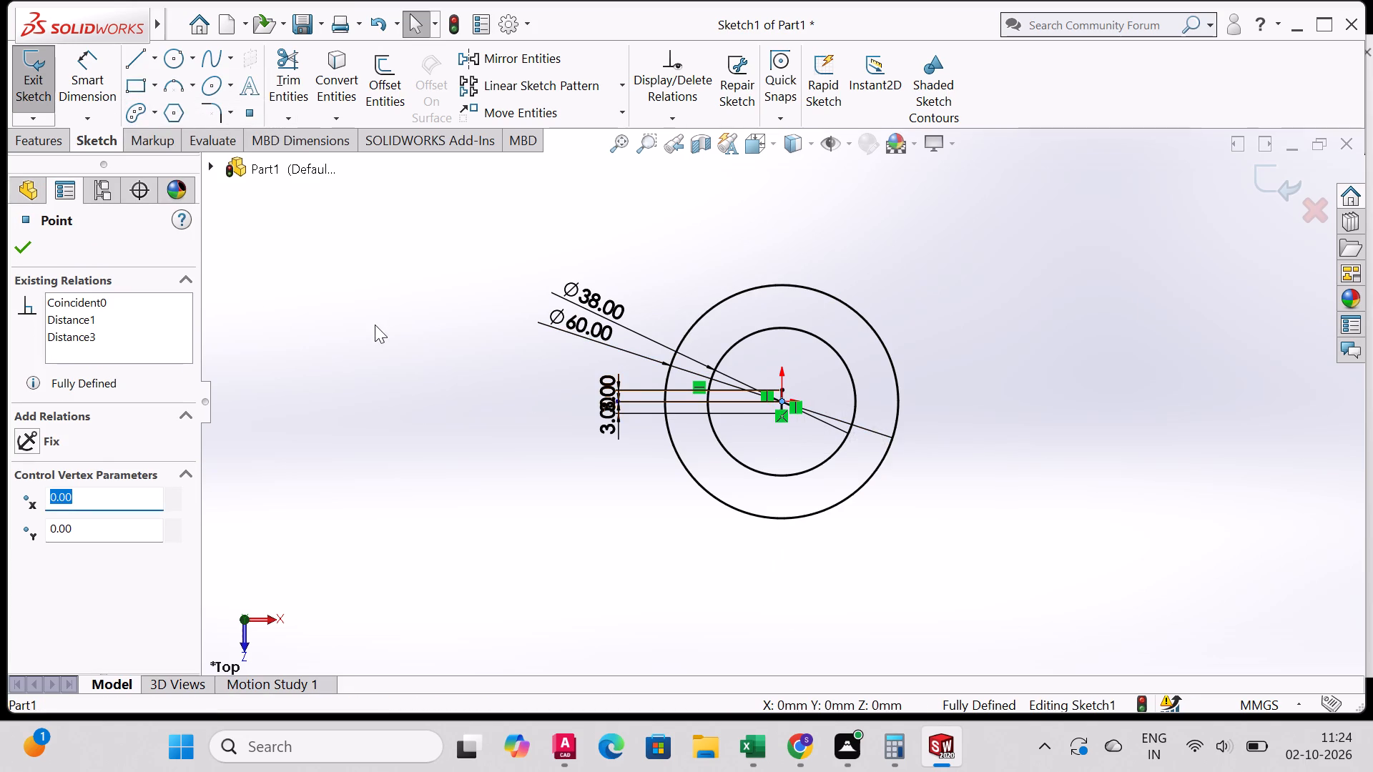
click(781, 402)
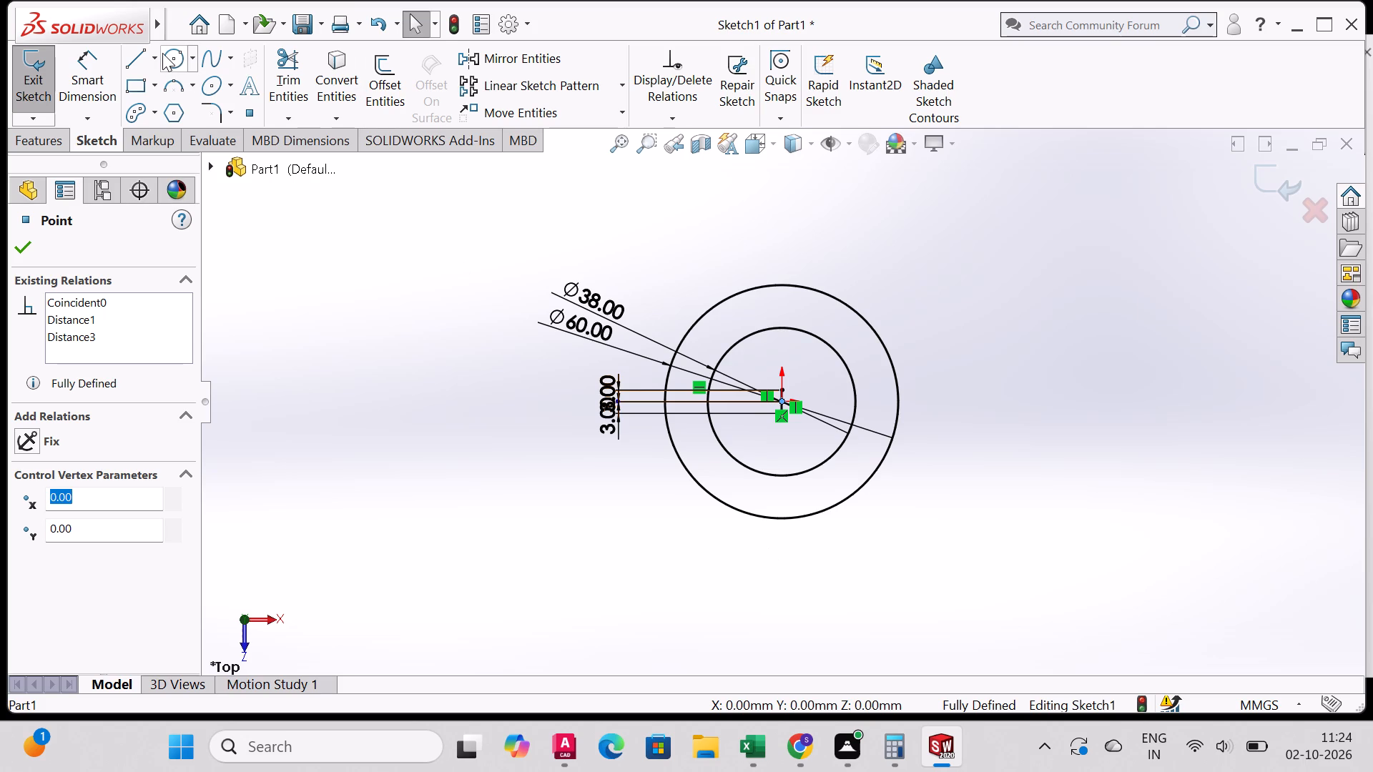
click(162, 59)
click(152, 58)
click(156, 106)
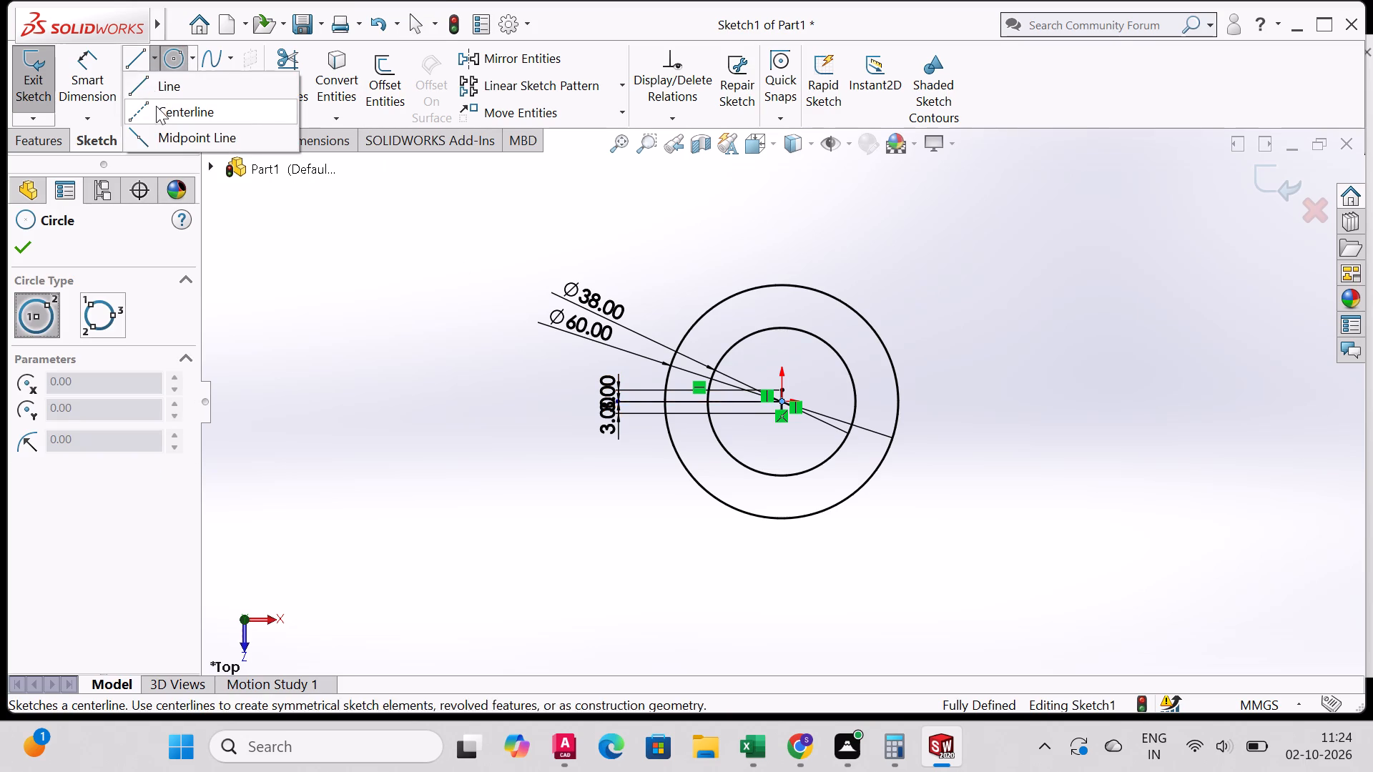
click(781, 402)
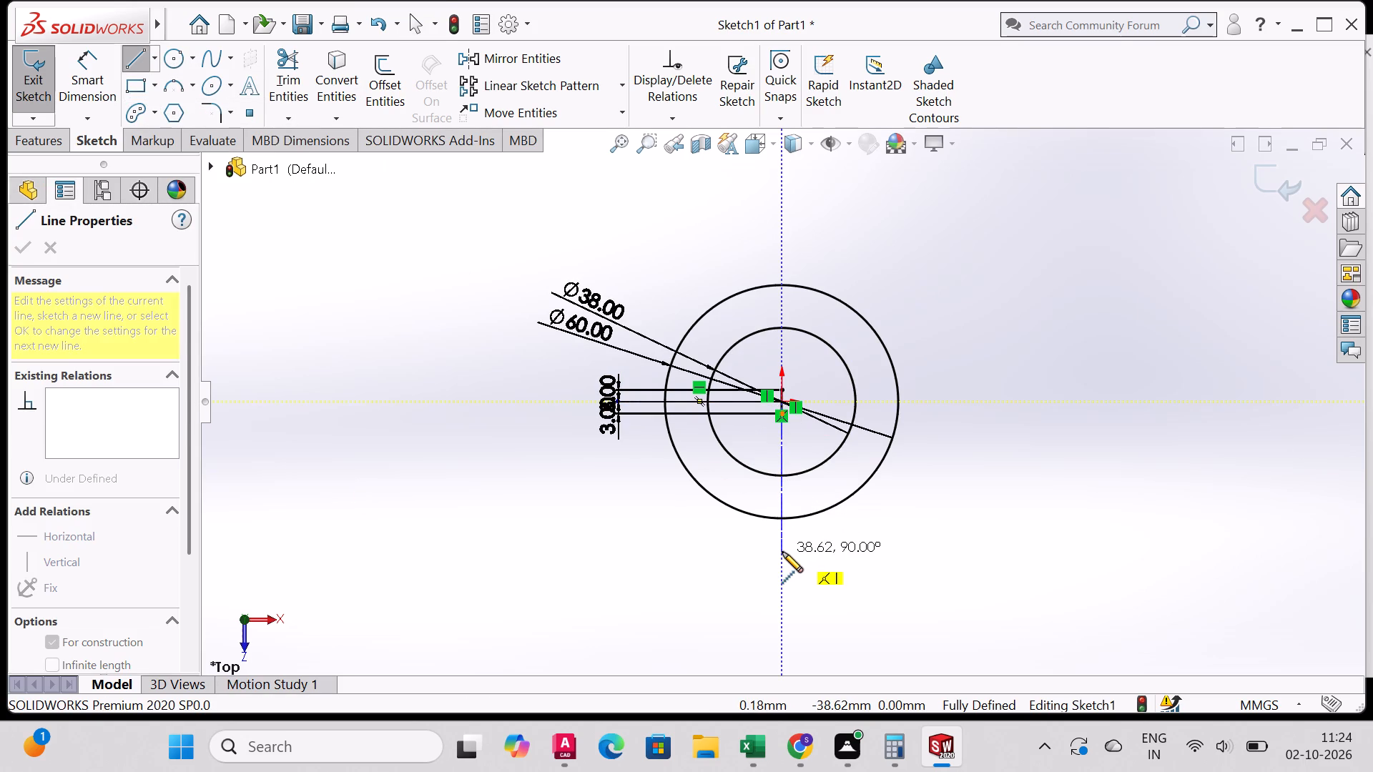
click(782, 538)
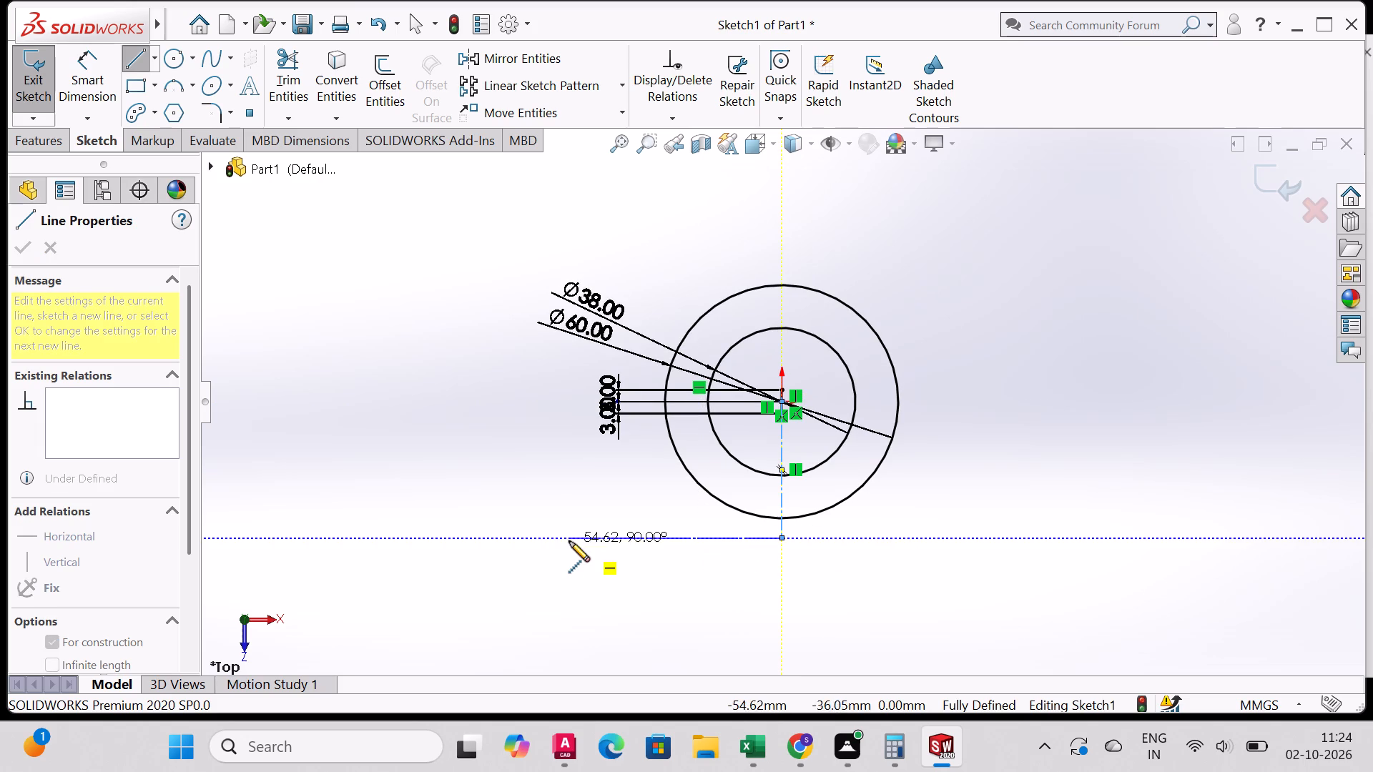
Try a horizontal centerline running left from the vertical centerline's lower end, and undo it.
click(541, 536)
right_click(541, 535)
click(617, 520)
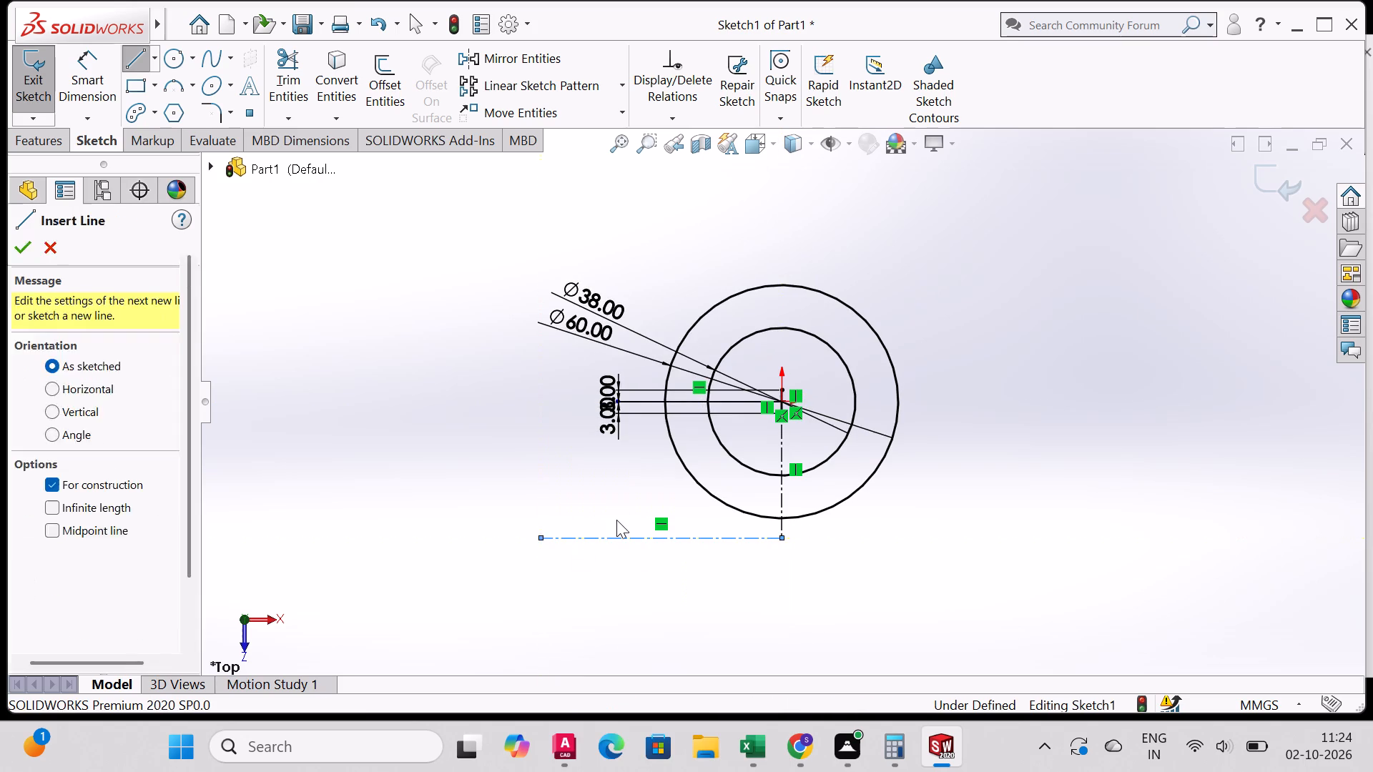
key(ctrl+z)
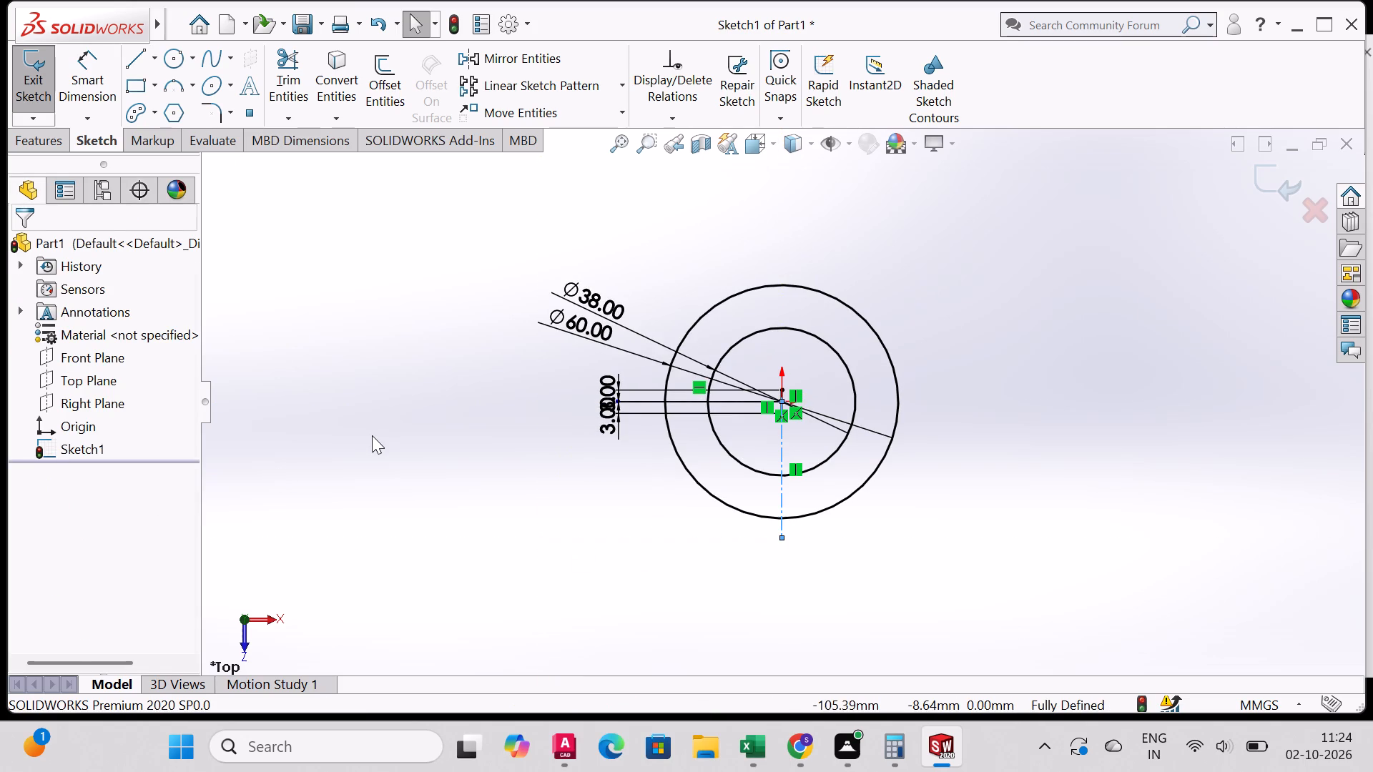
Draw a horizontal centerline about 35 mm long running left from the lower end of the vertical centerline.
click(157, 62)
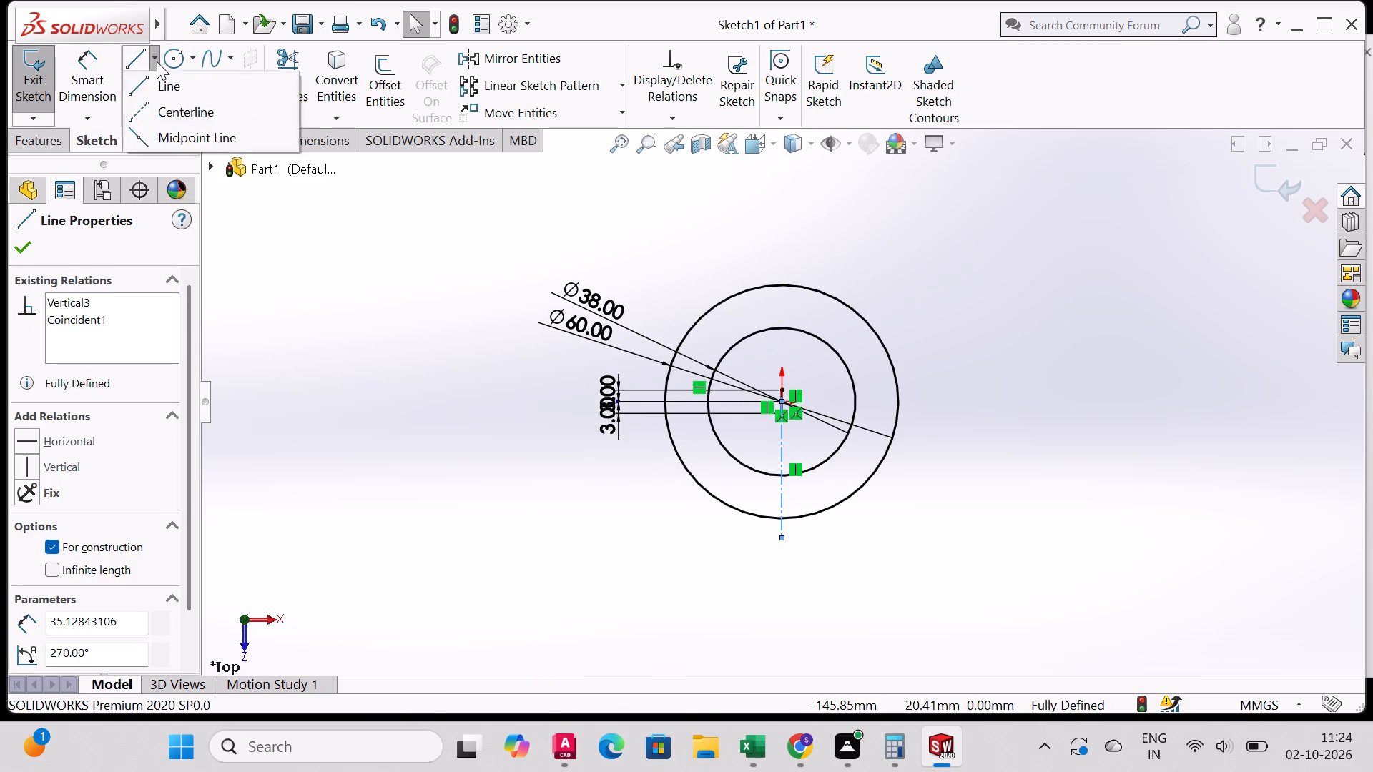
click(146, 114)
click(782, 540)
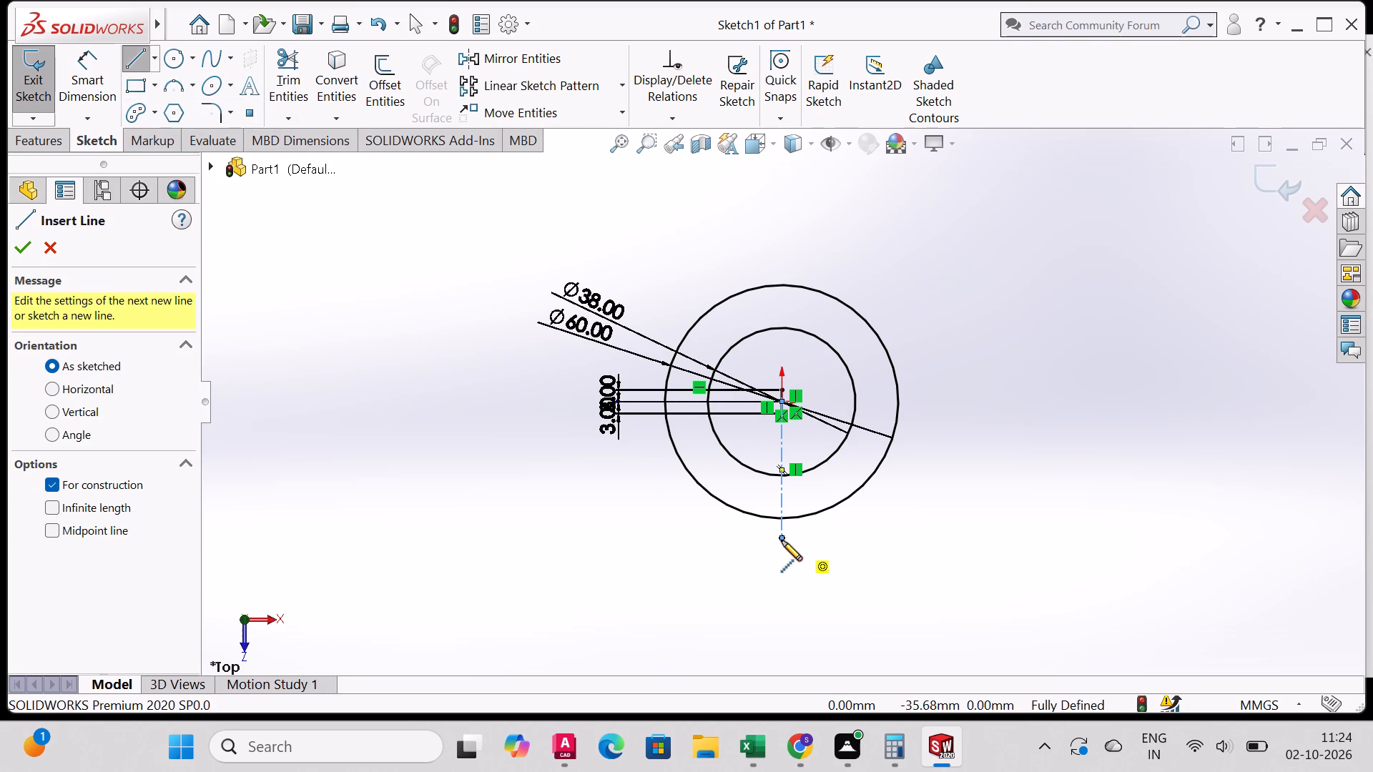
click(647, 540)
right_click(647, 540)
click(699, 518)
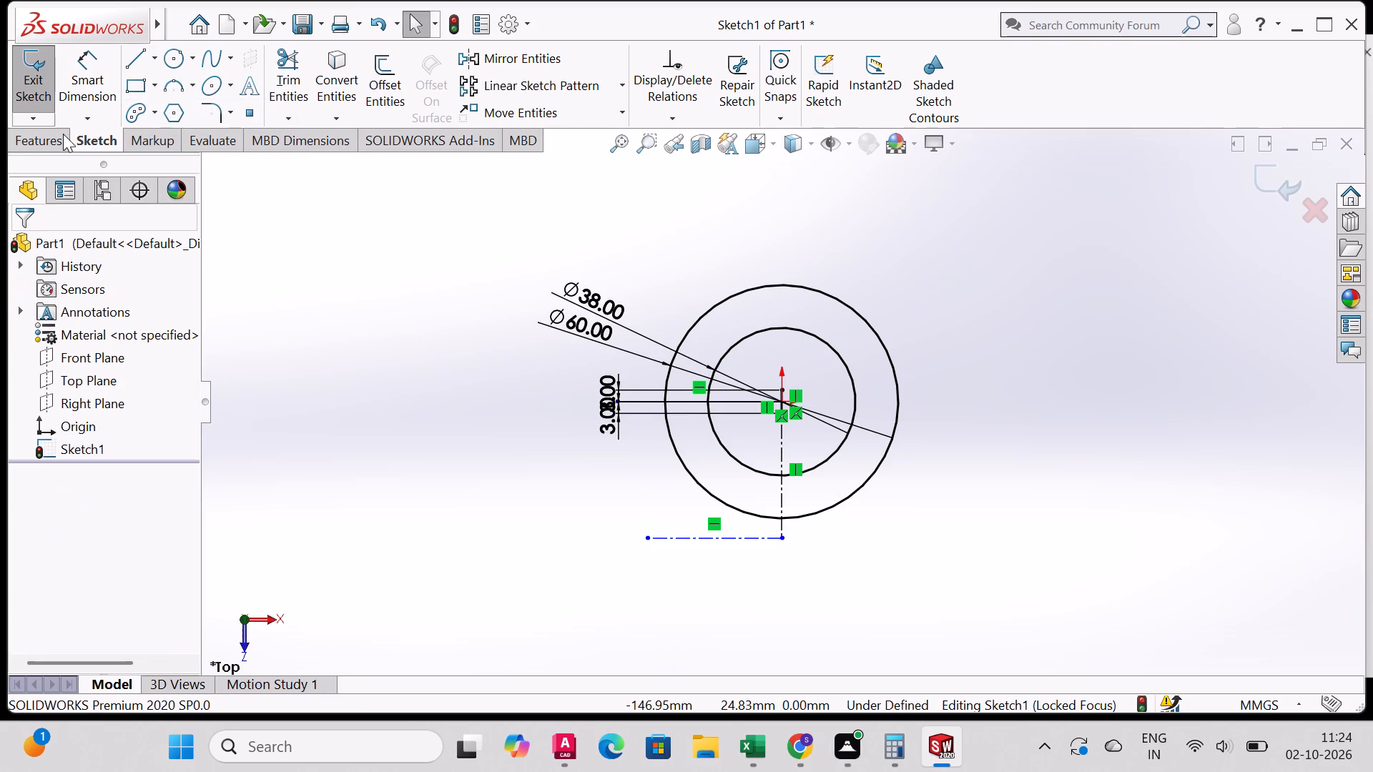
Dimension the horizontal centerline below the circles to 50 mm, placing the dimension beneath it.
double_click(87, 73)
click(713, 540)
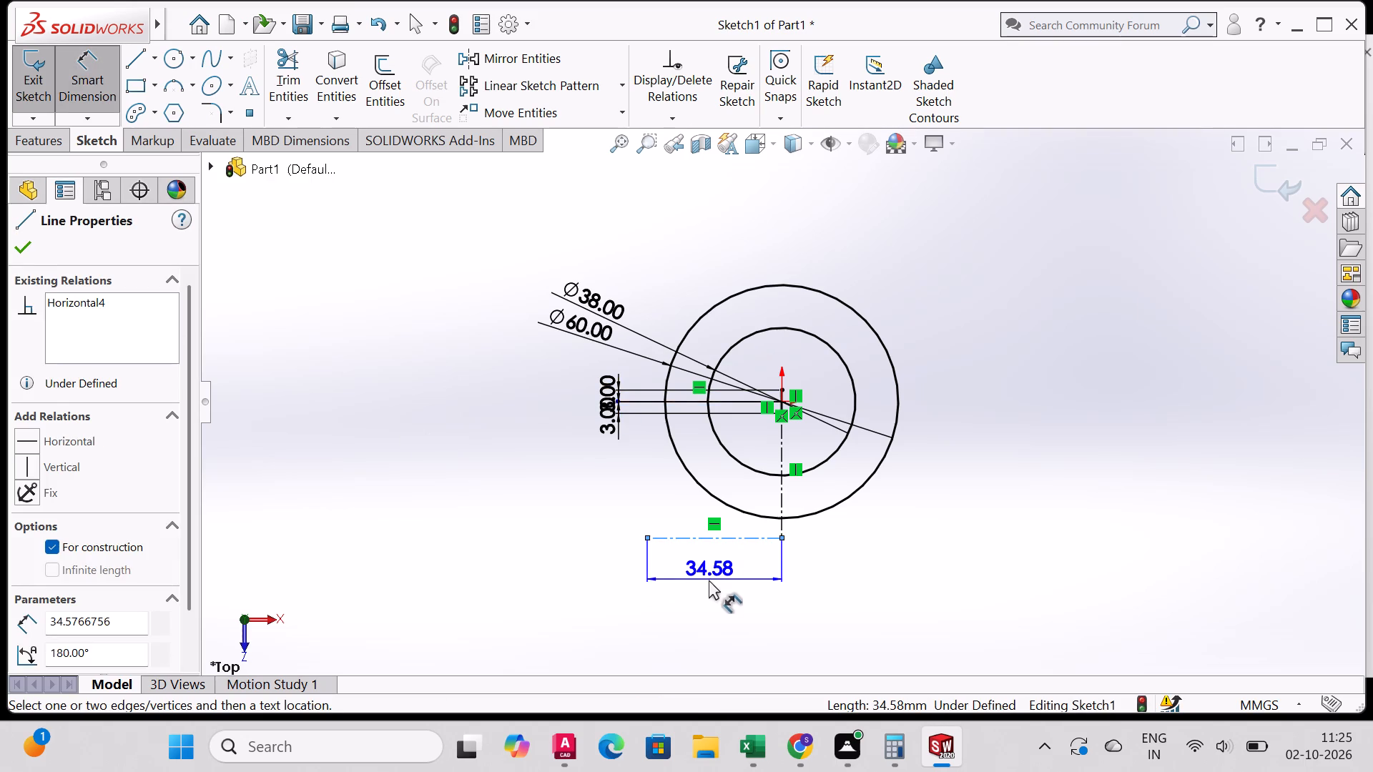
click(711, 589)
text(50)
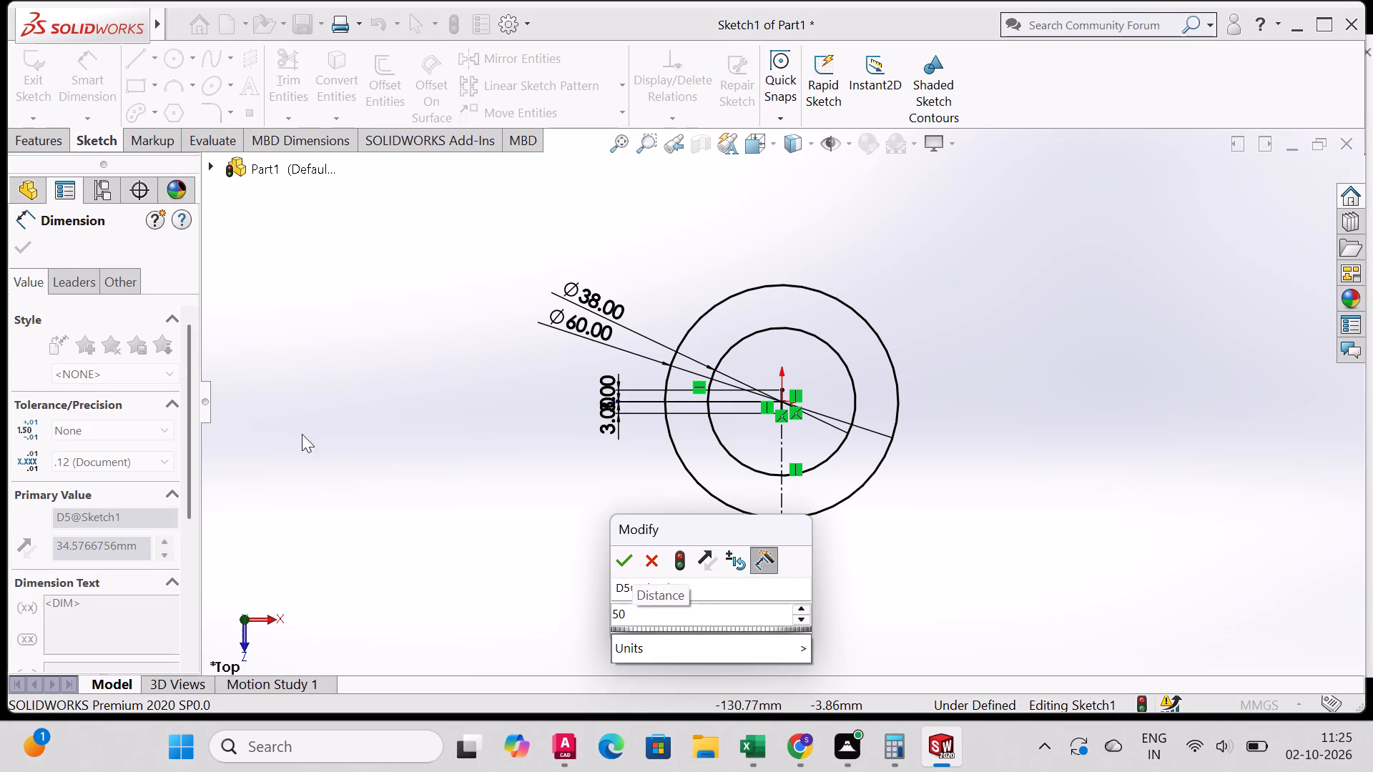
click(443, 471)
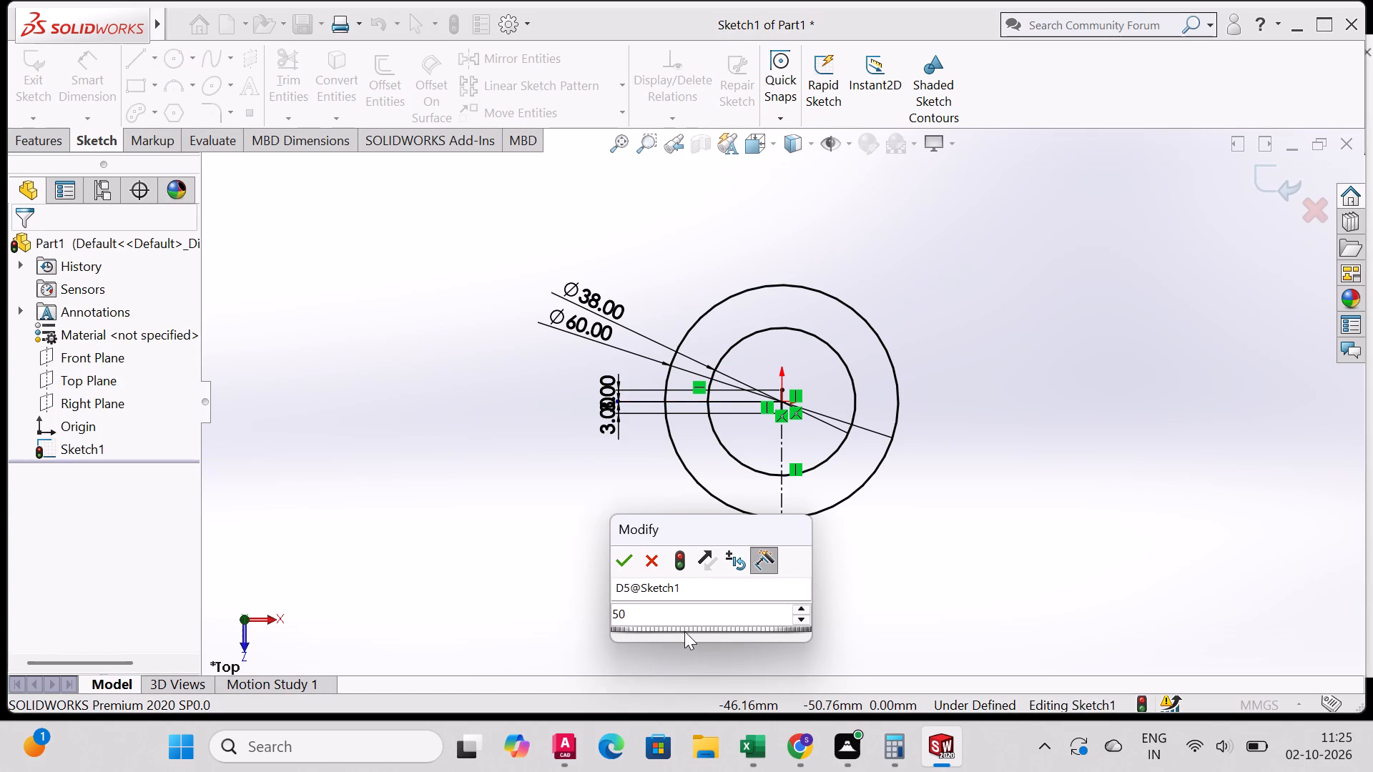
click(639, 618)
key(Return)
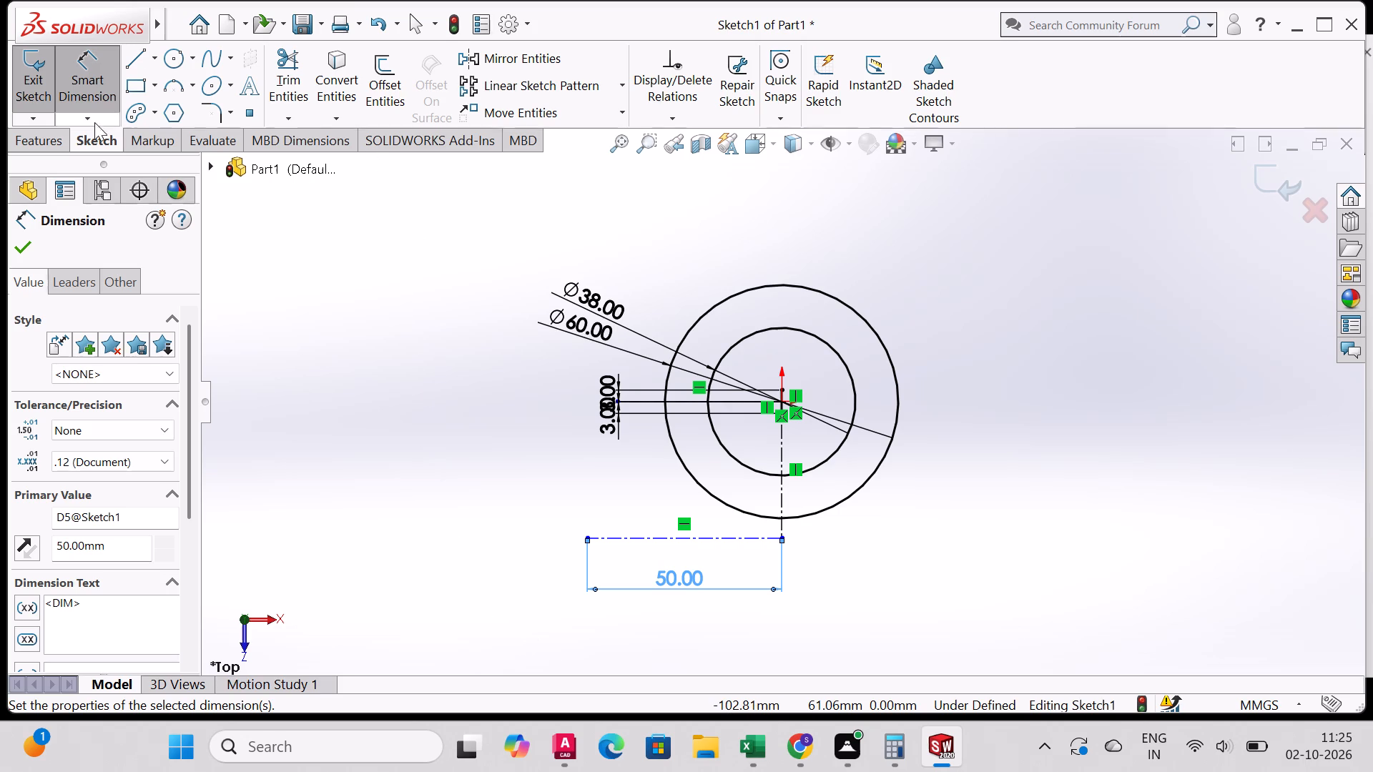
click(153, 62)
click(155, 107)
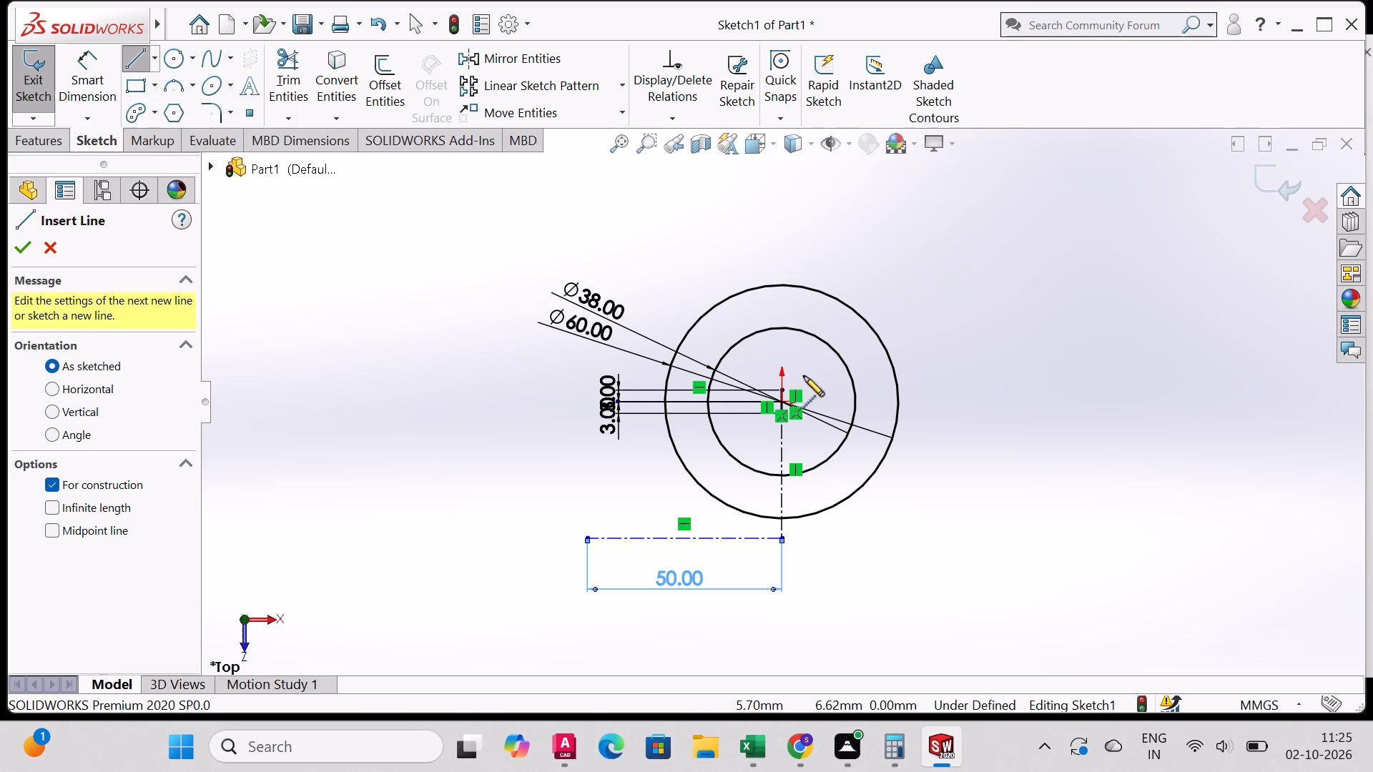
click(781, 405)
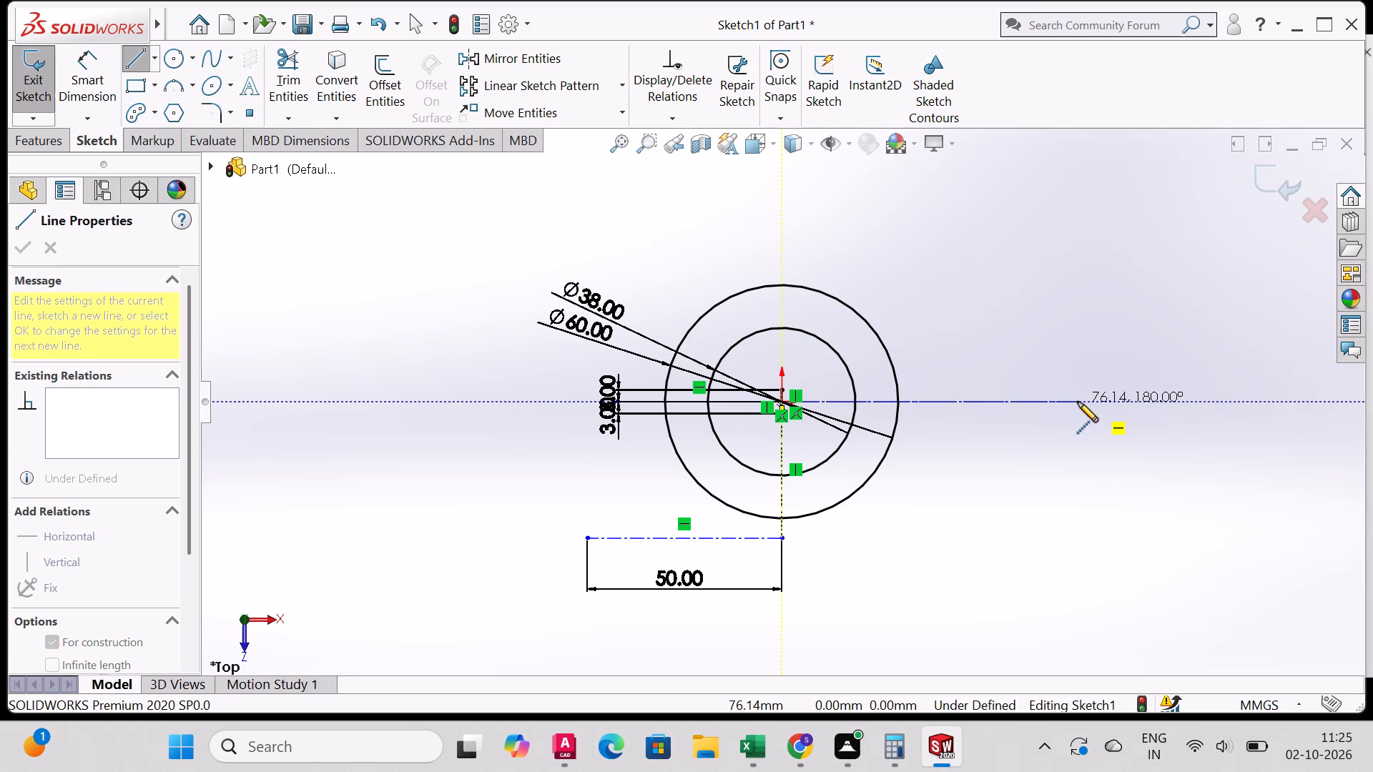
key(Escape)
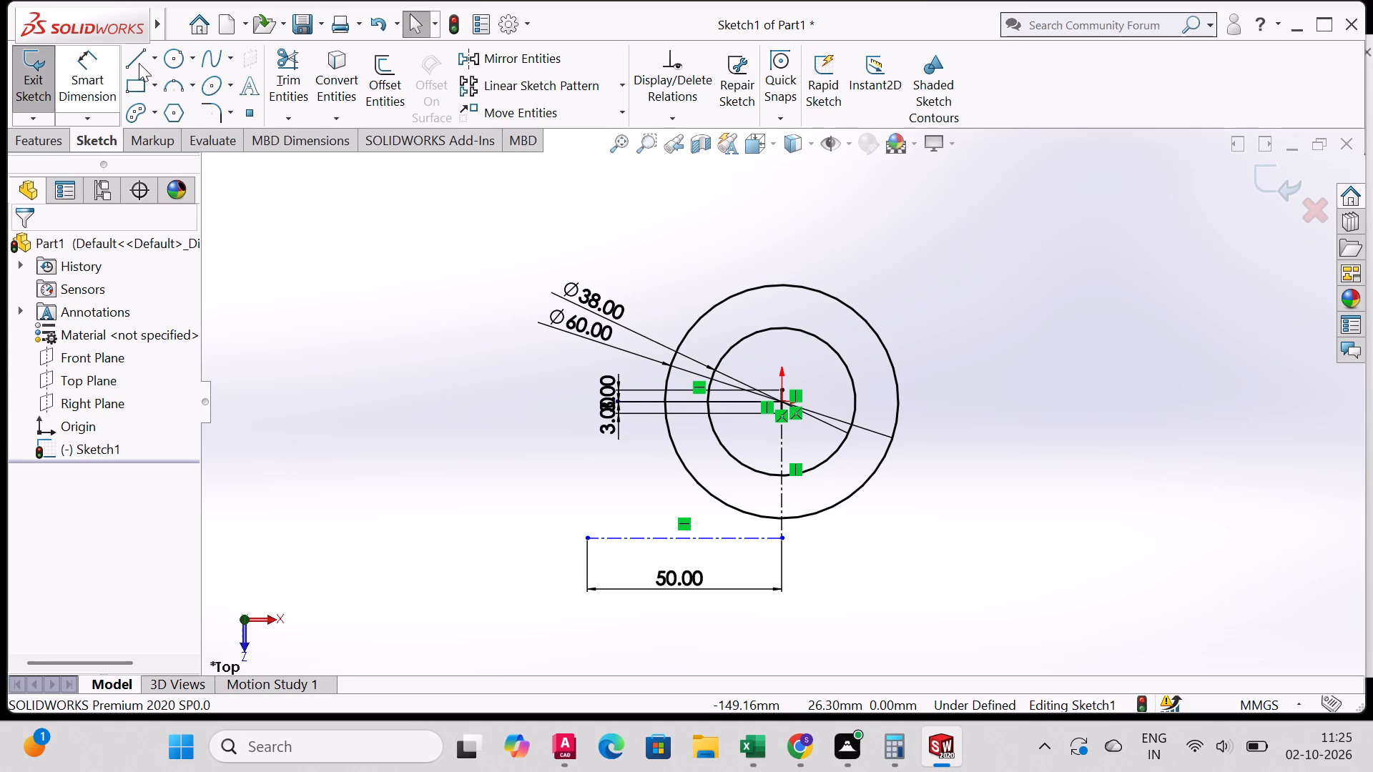
Draw a separate circle of about 27 mm radius, centred level with the origin and about 73 mm to its right.
click(167, 54)
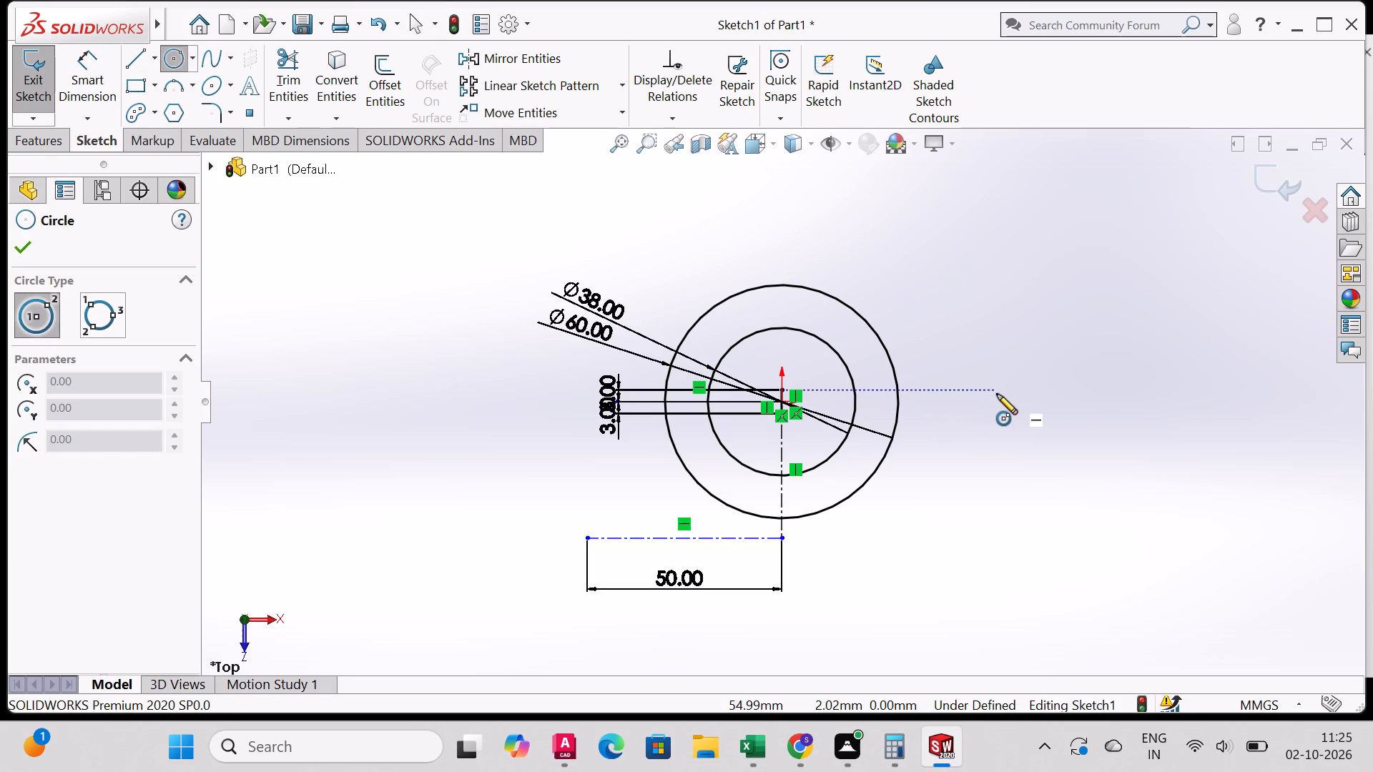
click(1066, 400)
click(1168, 428)
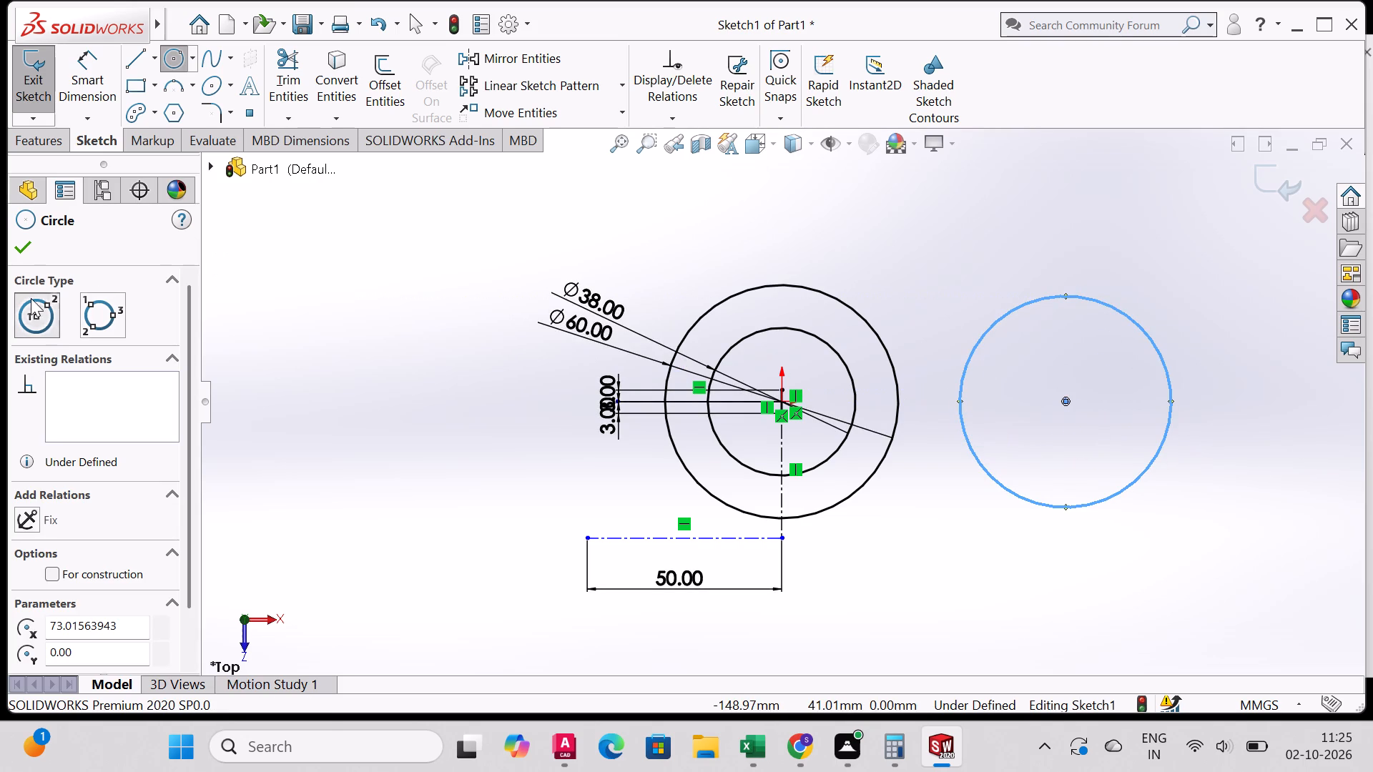
click(8, 247)
click(21, 242)
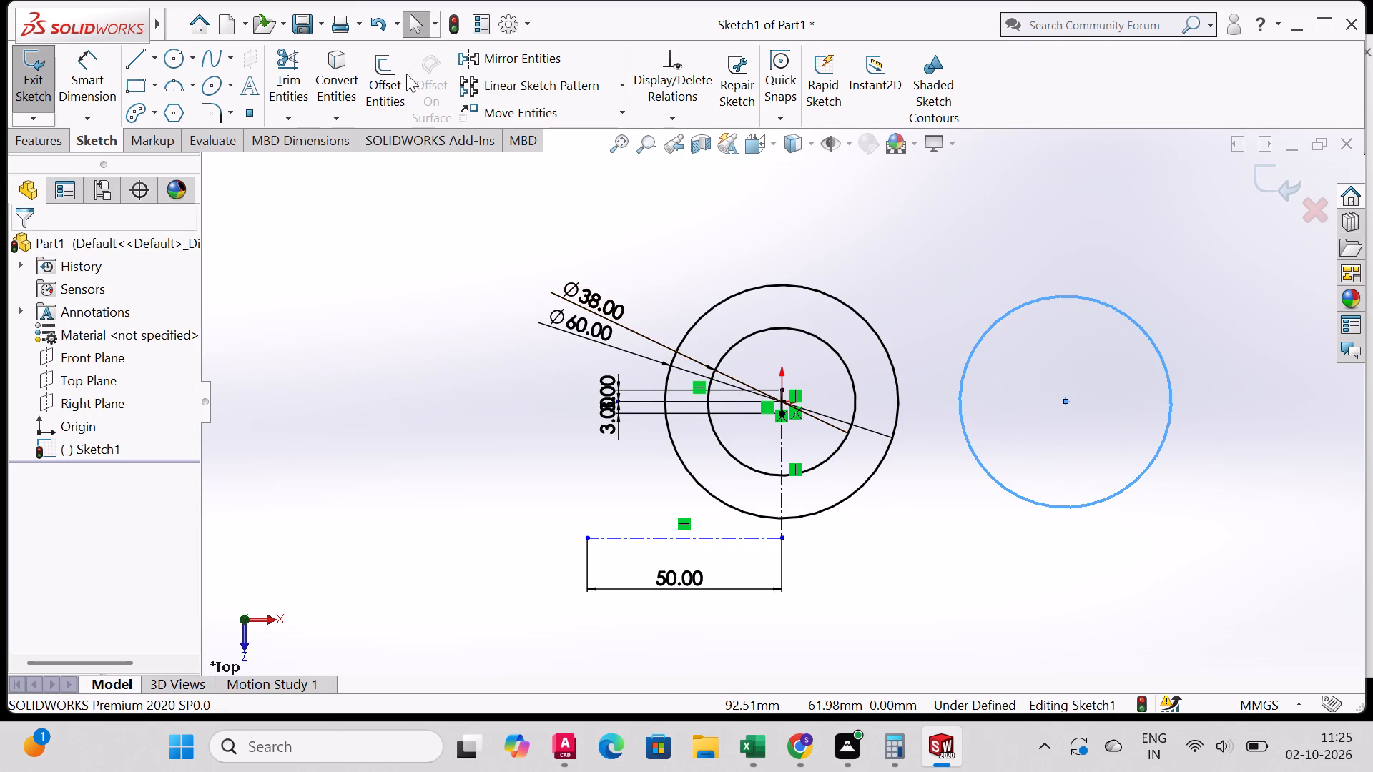
Dimension the diameter of the separate circle to the right of the concentric circles to 16 mm.
click(69, 80)
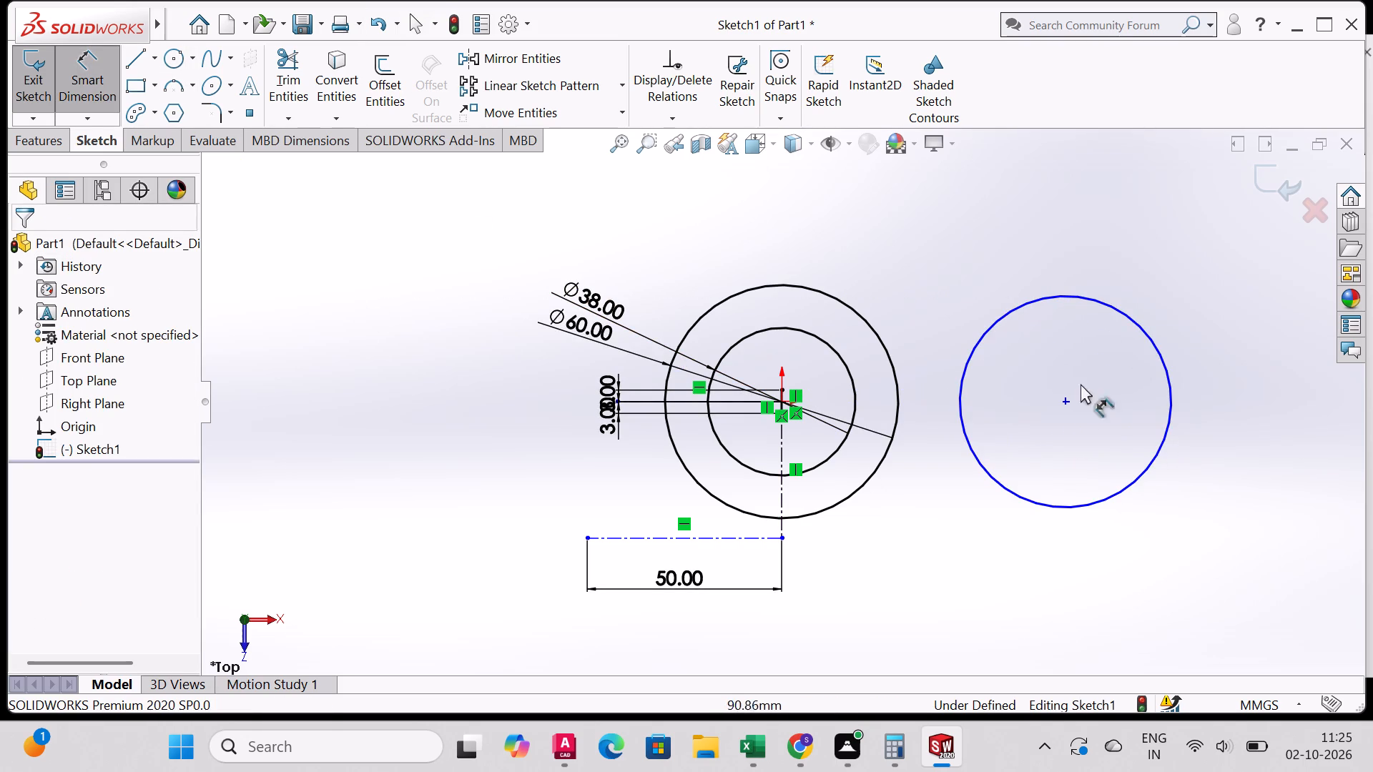
click(1160, 351)
click(1171, 387)
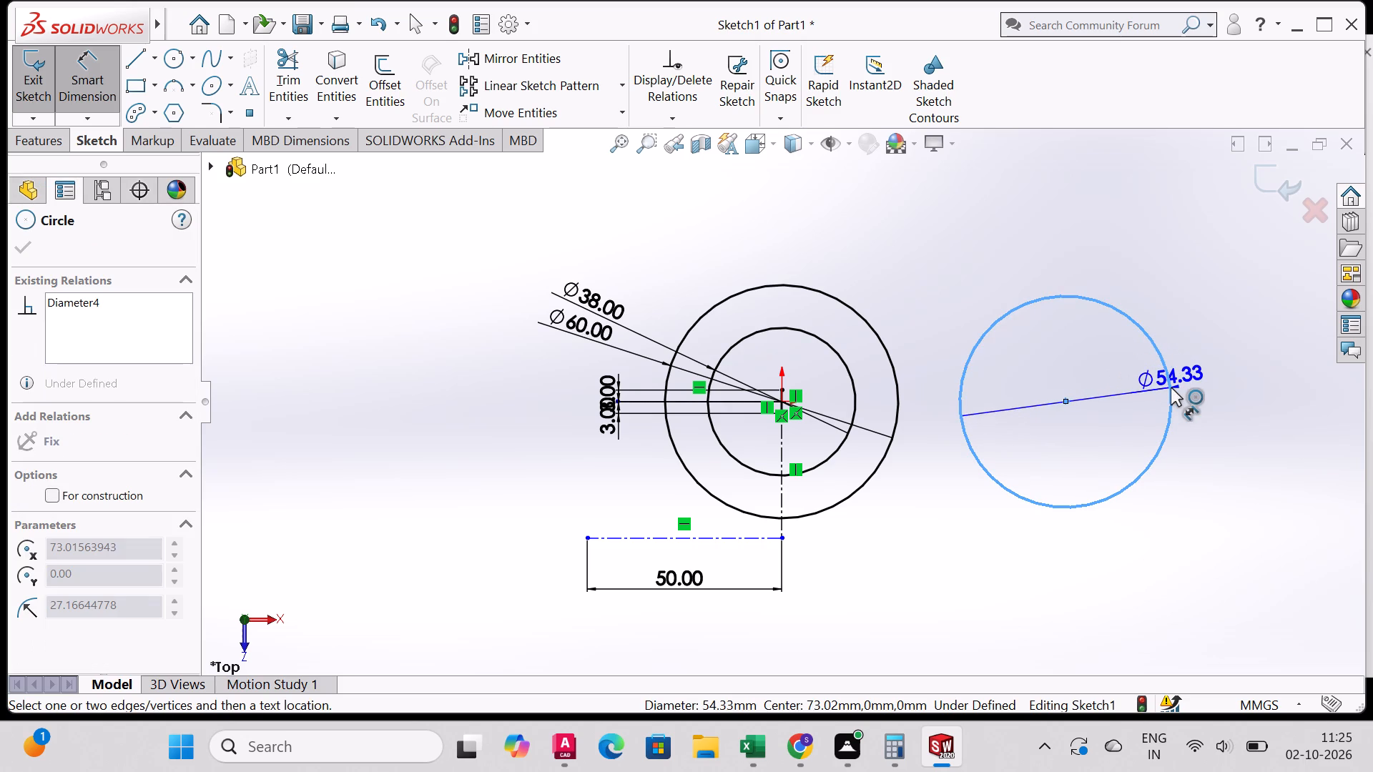
click(1154, 400)
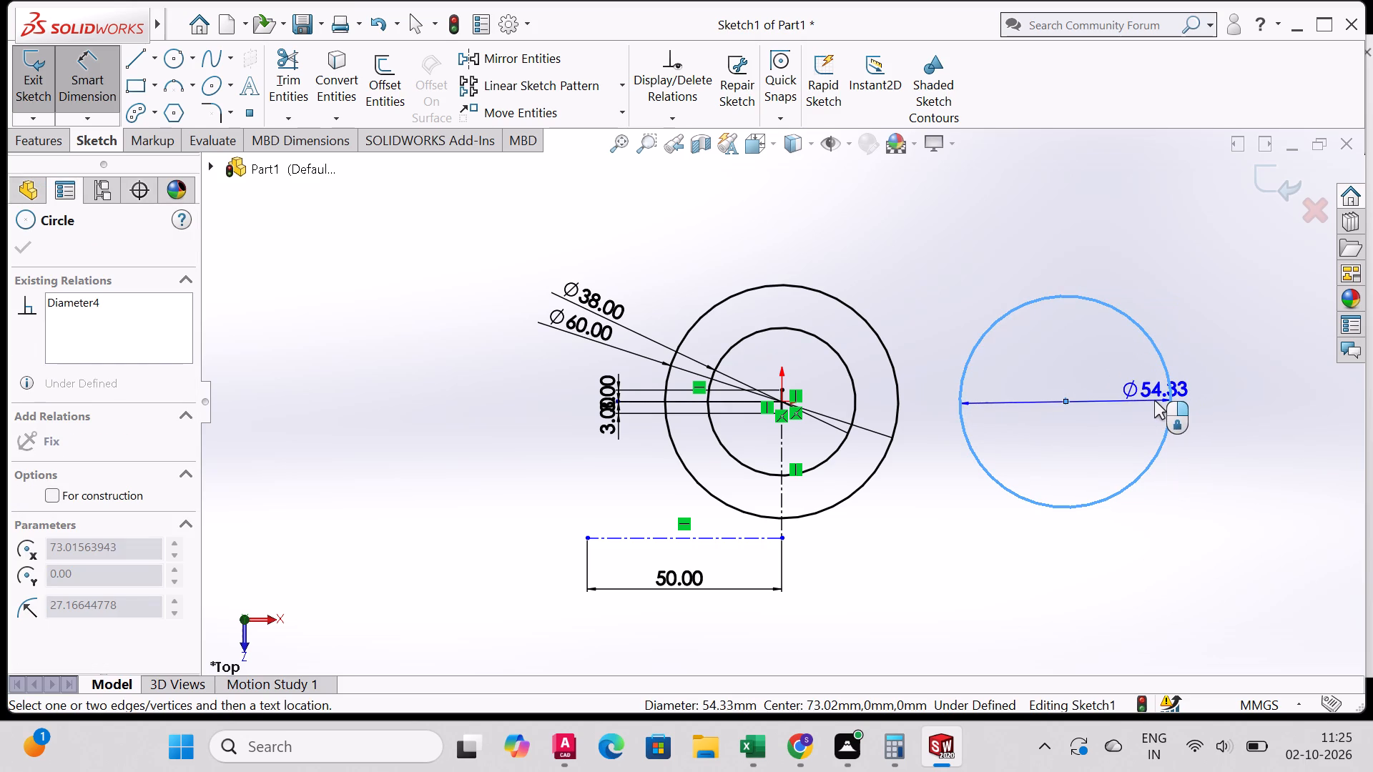
key(1)
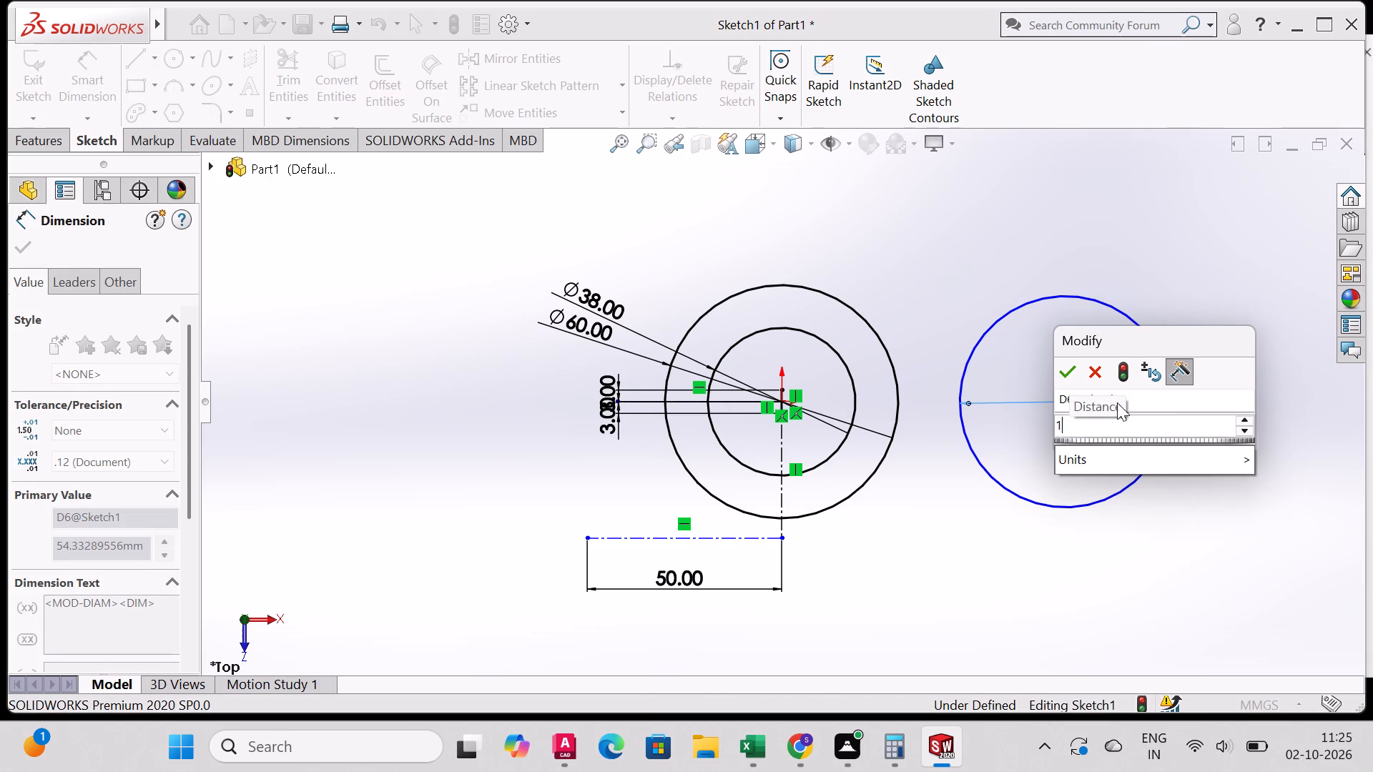
key(6)
click(1071, 372)
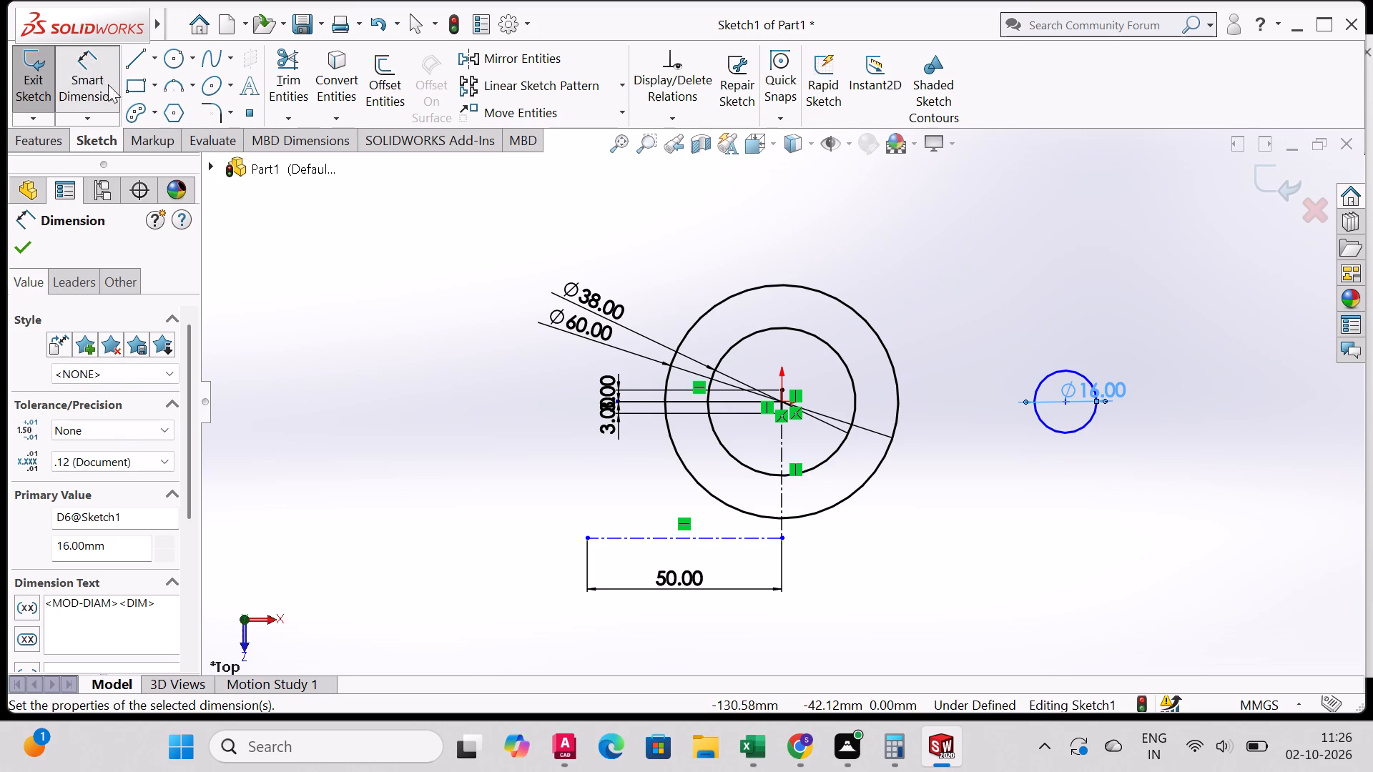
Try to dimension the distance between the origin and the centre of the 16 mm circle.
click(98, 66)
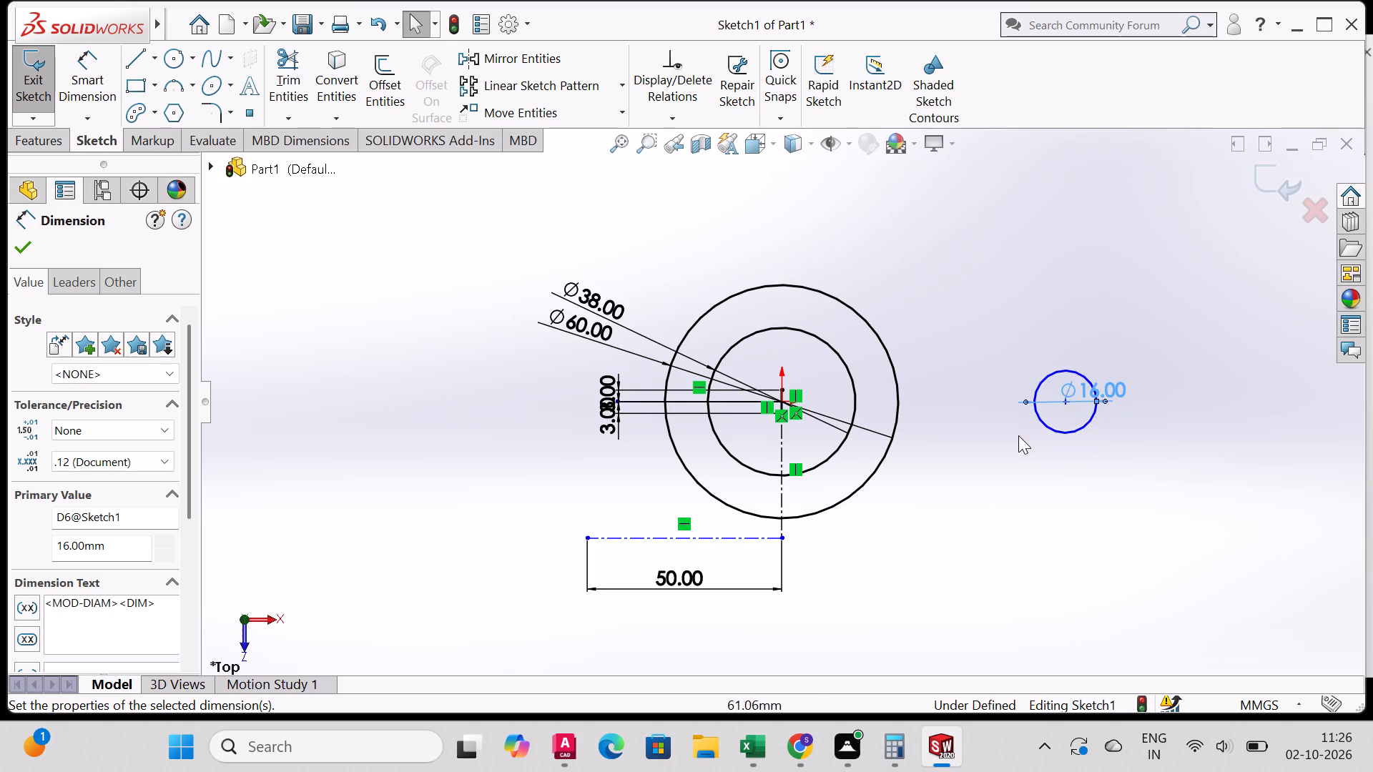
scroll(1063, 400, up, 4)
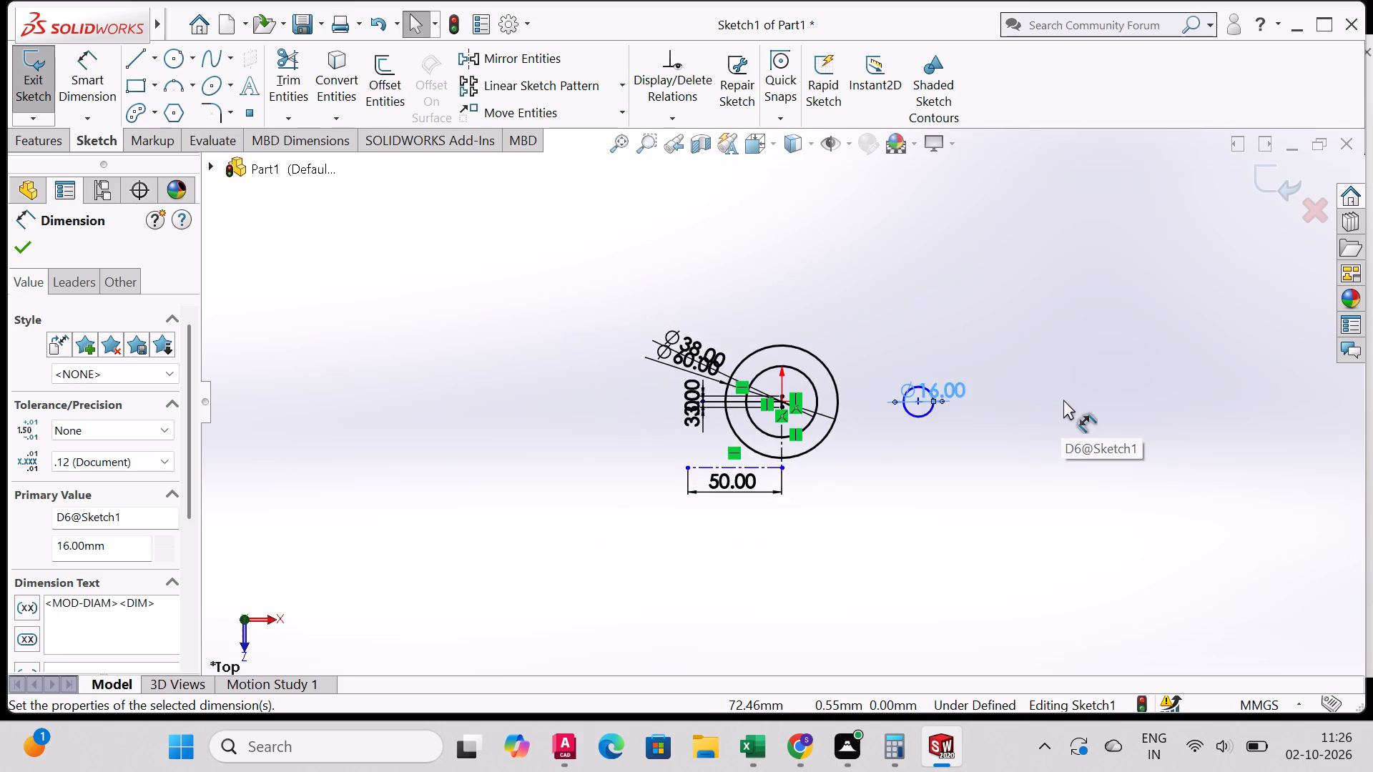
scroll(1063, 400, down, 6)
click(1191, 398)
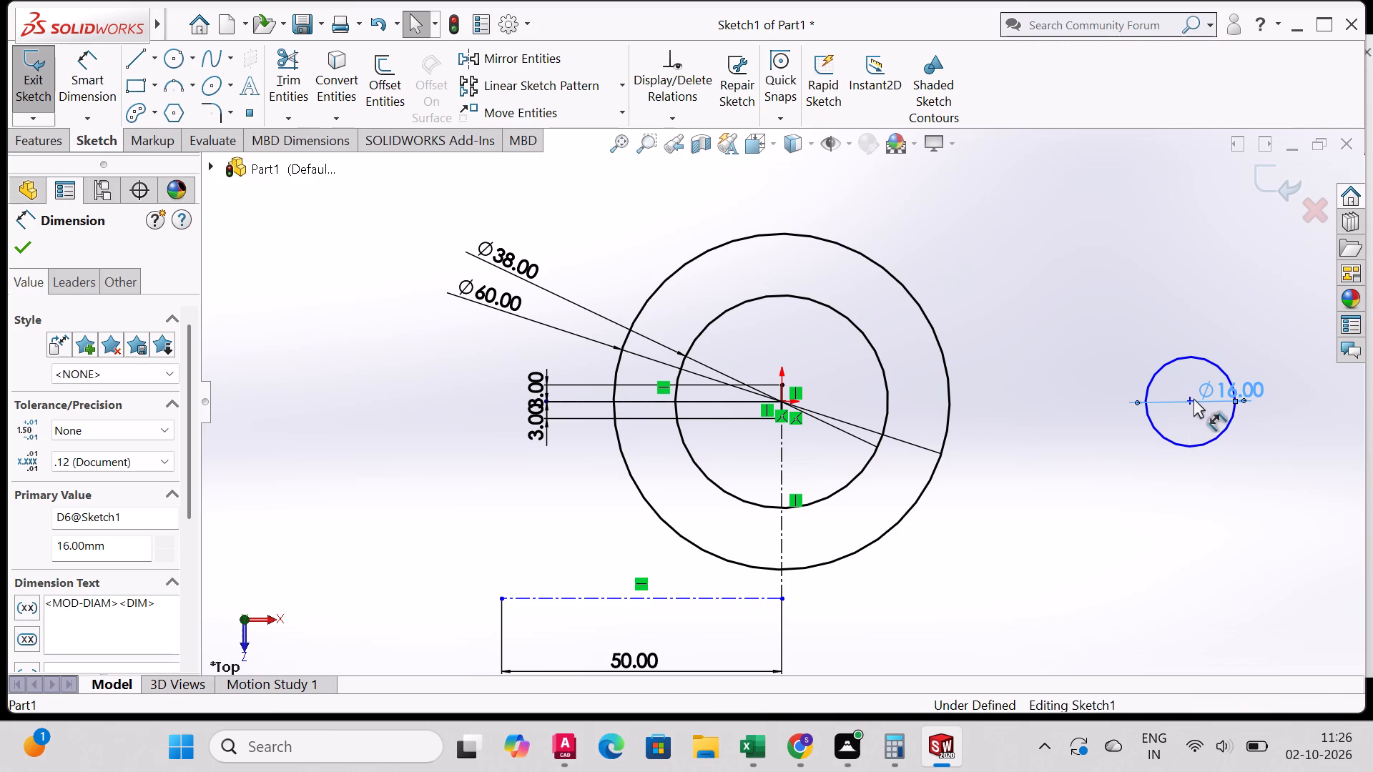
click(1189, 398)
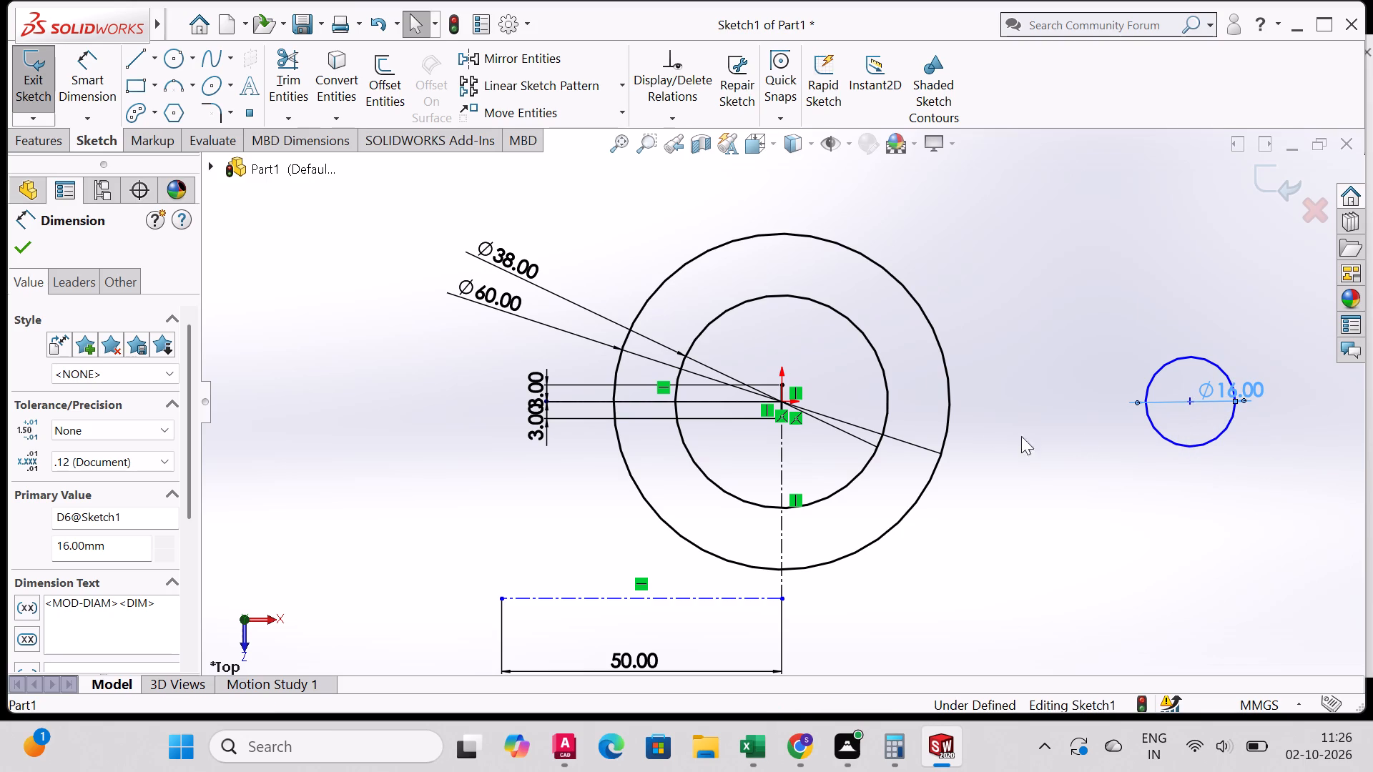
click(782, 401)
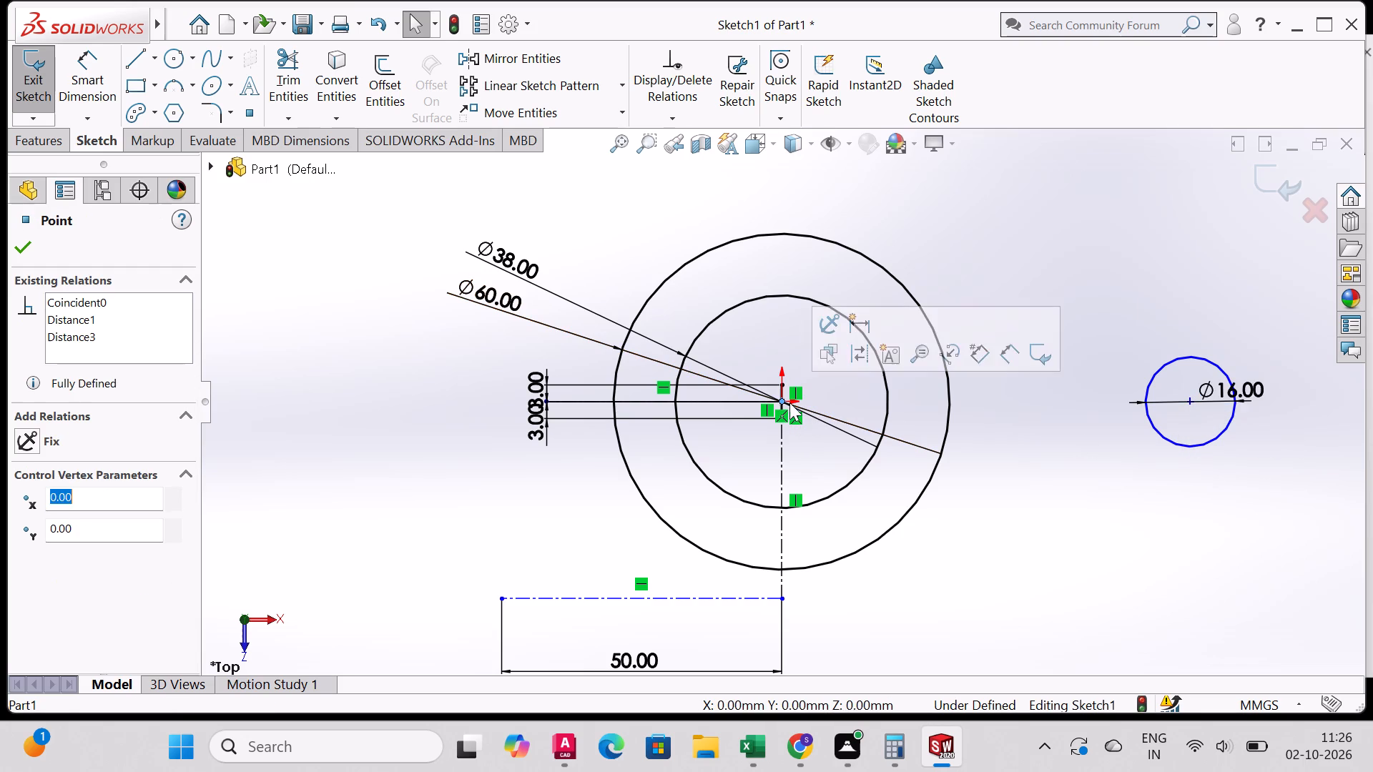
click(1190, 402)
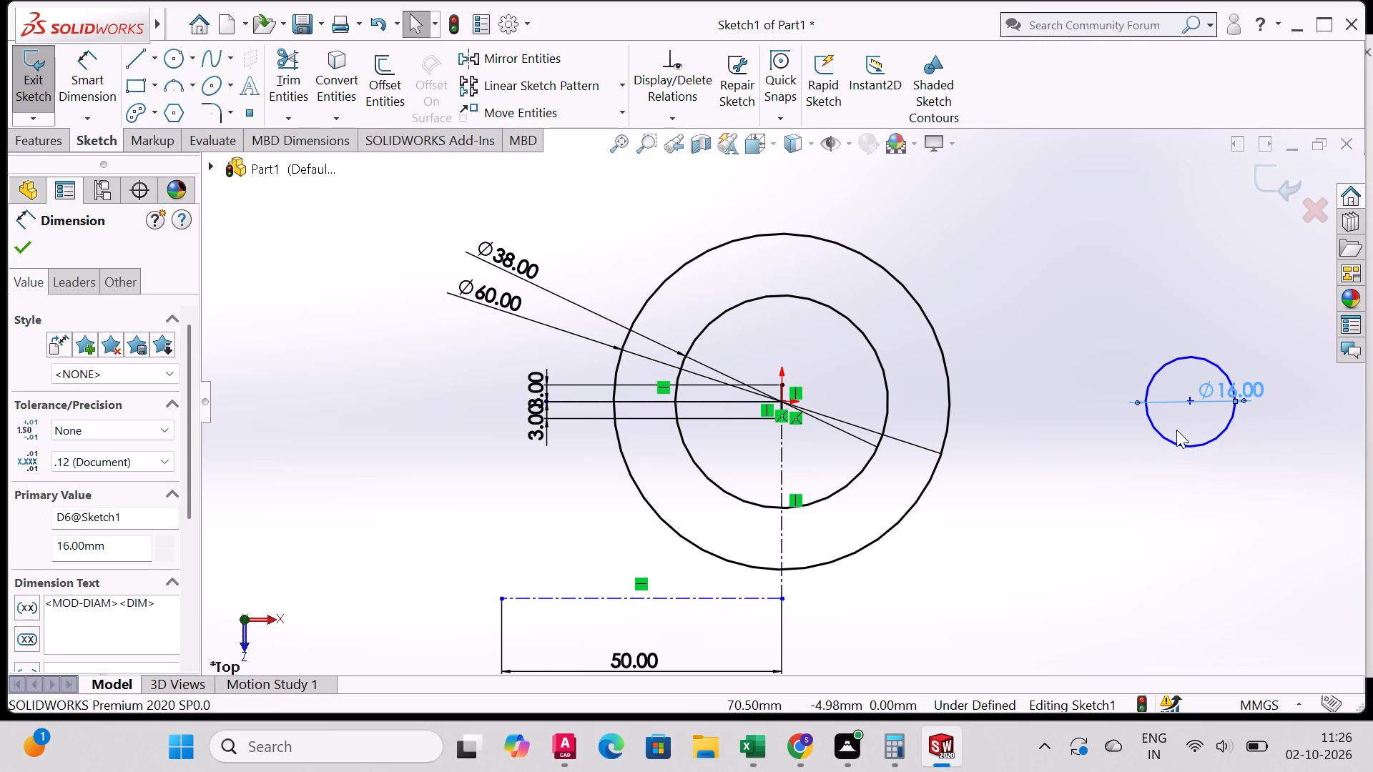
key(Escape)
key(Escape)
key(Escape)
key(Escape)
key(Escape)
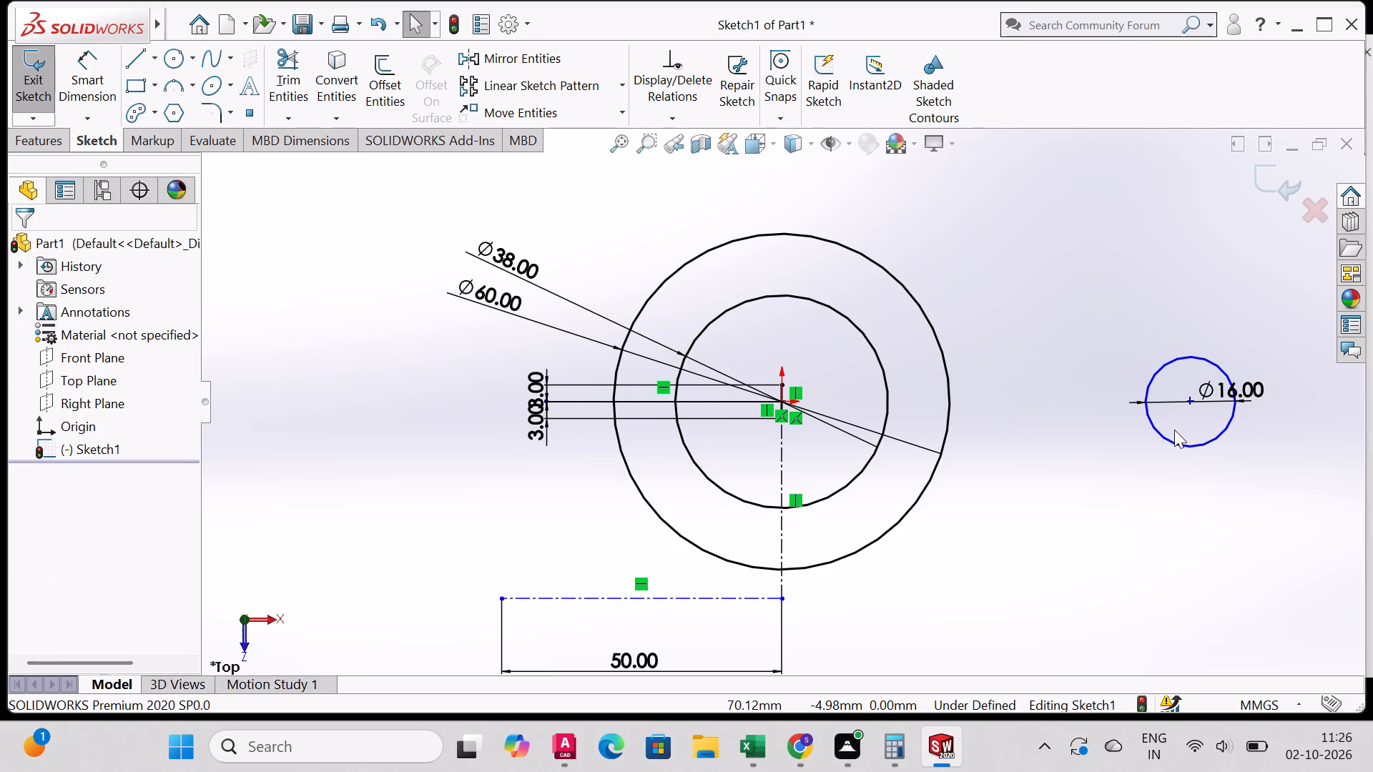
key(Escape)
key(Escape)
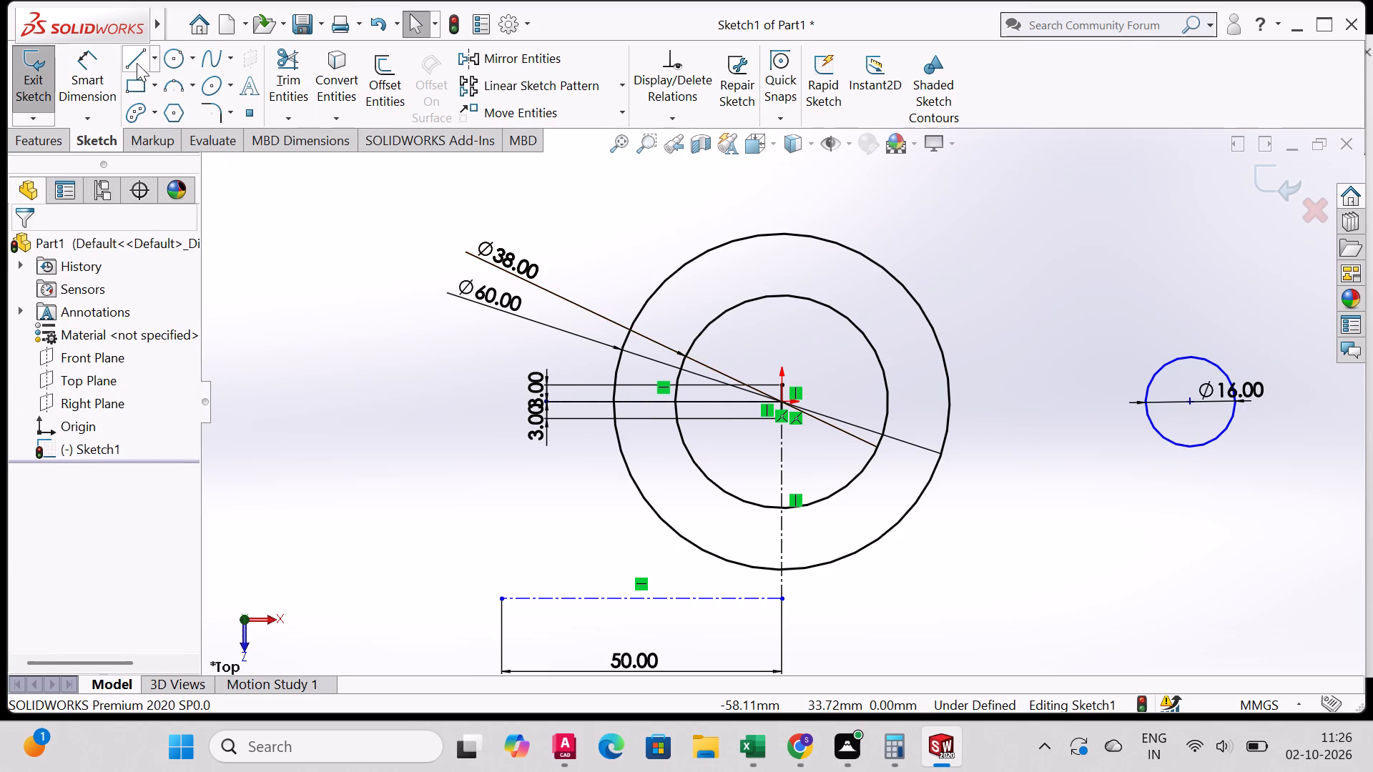
Dimension the horizontal distance between the origin and the centre of the 16 mm circle to 50 mm, placed below the circles.
click(94, 61)
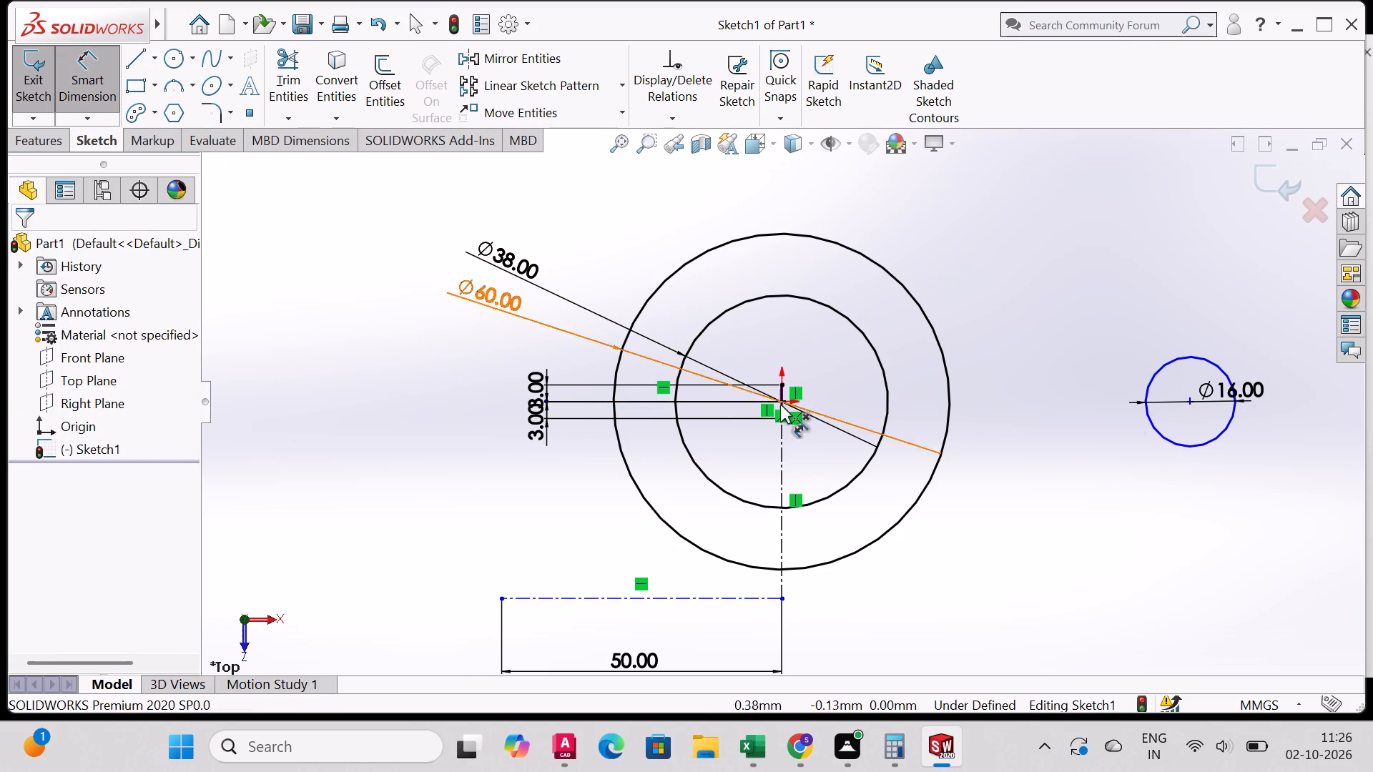
click(782, 402)
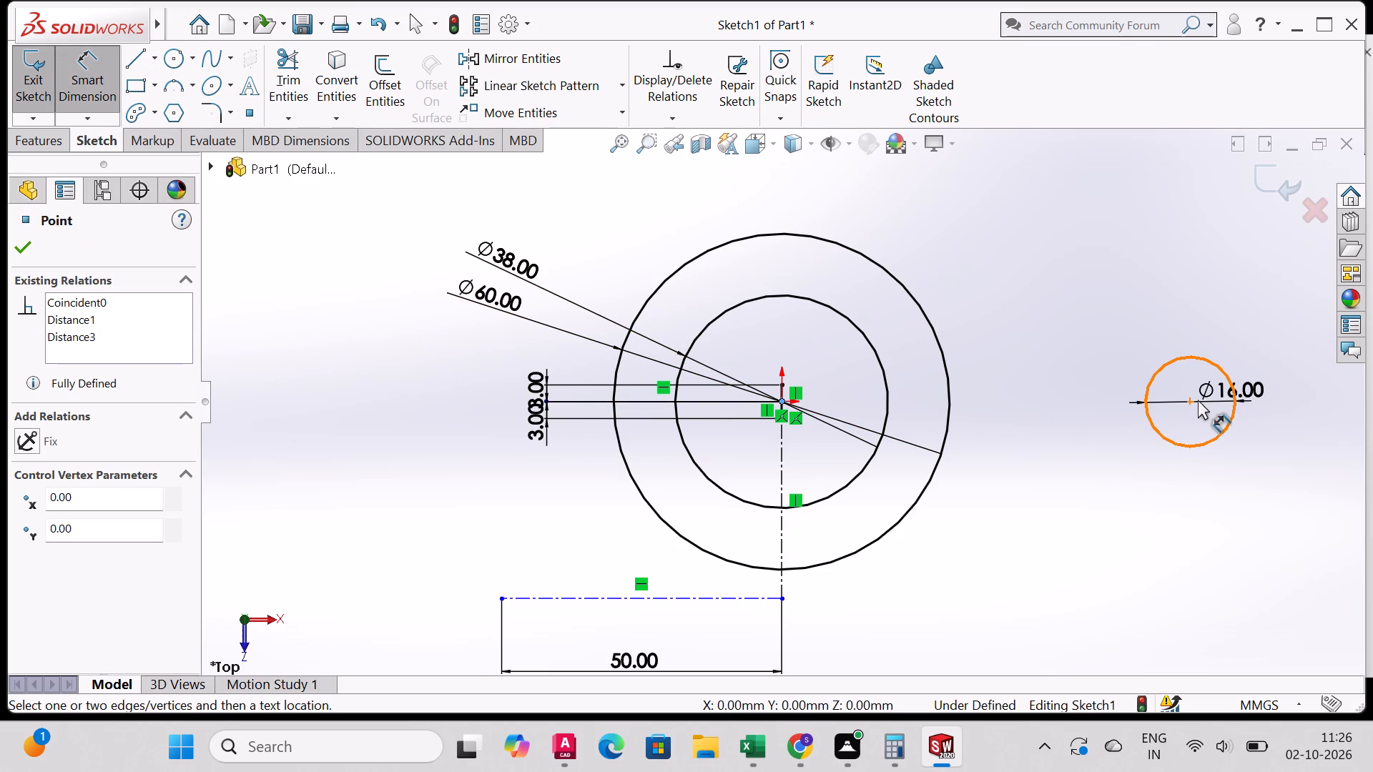
click(1189, 400)
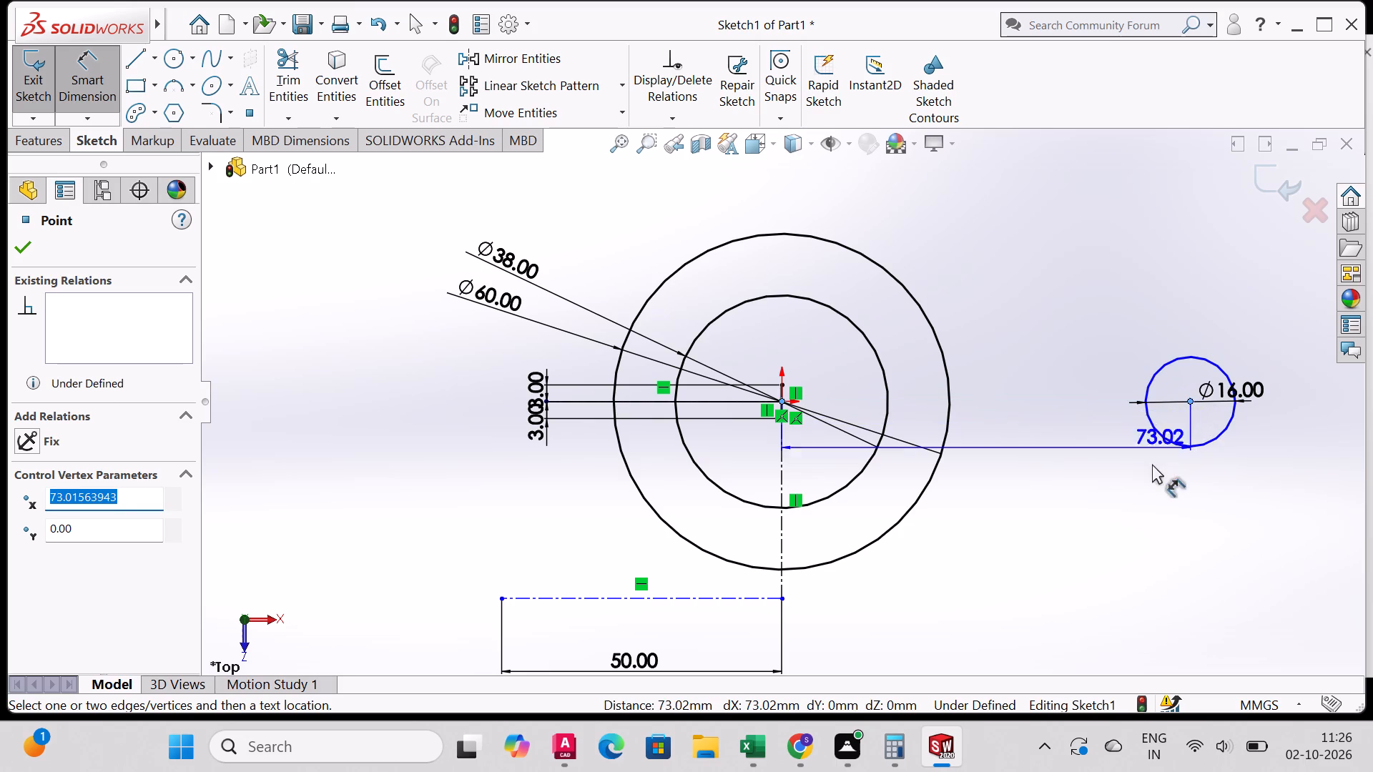
click(1134, 670)
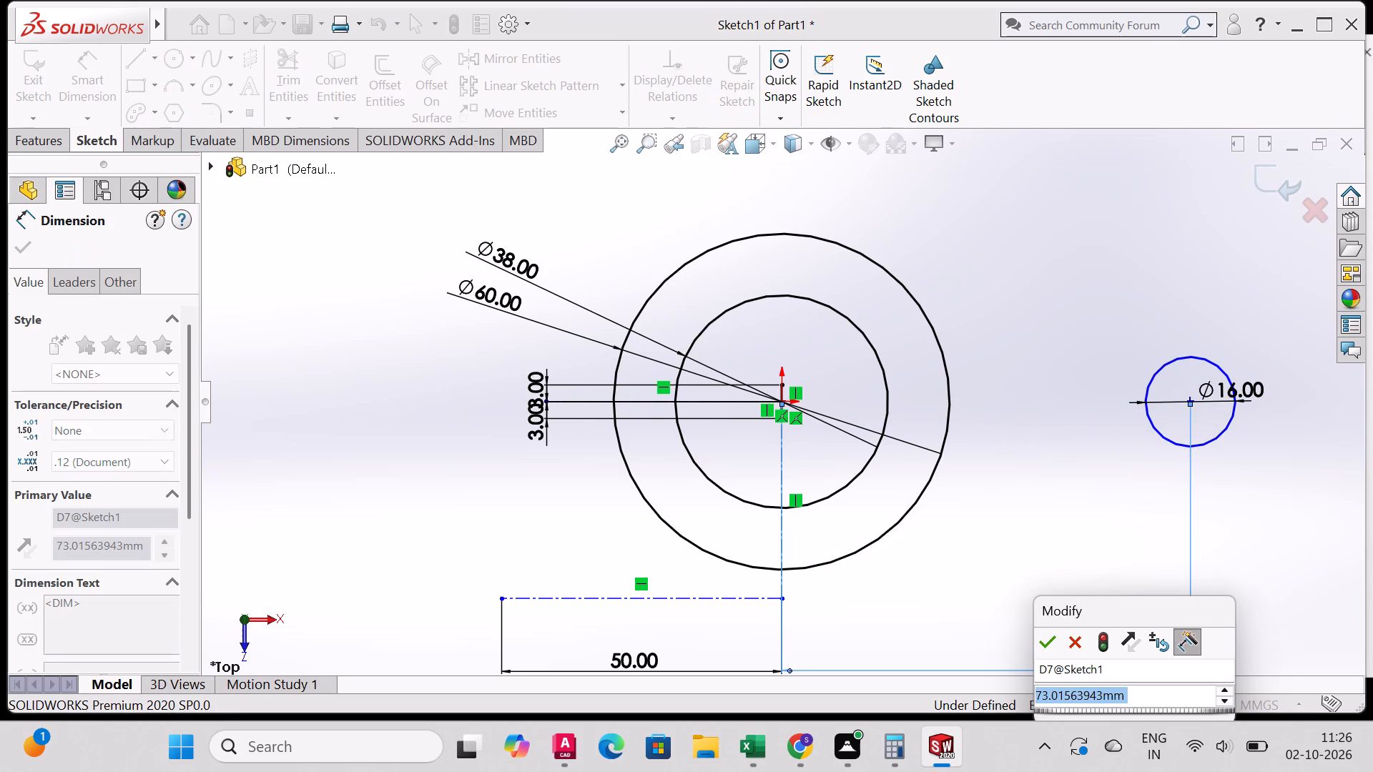
key(5)
key(0)
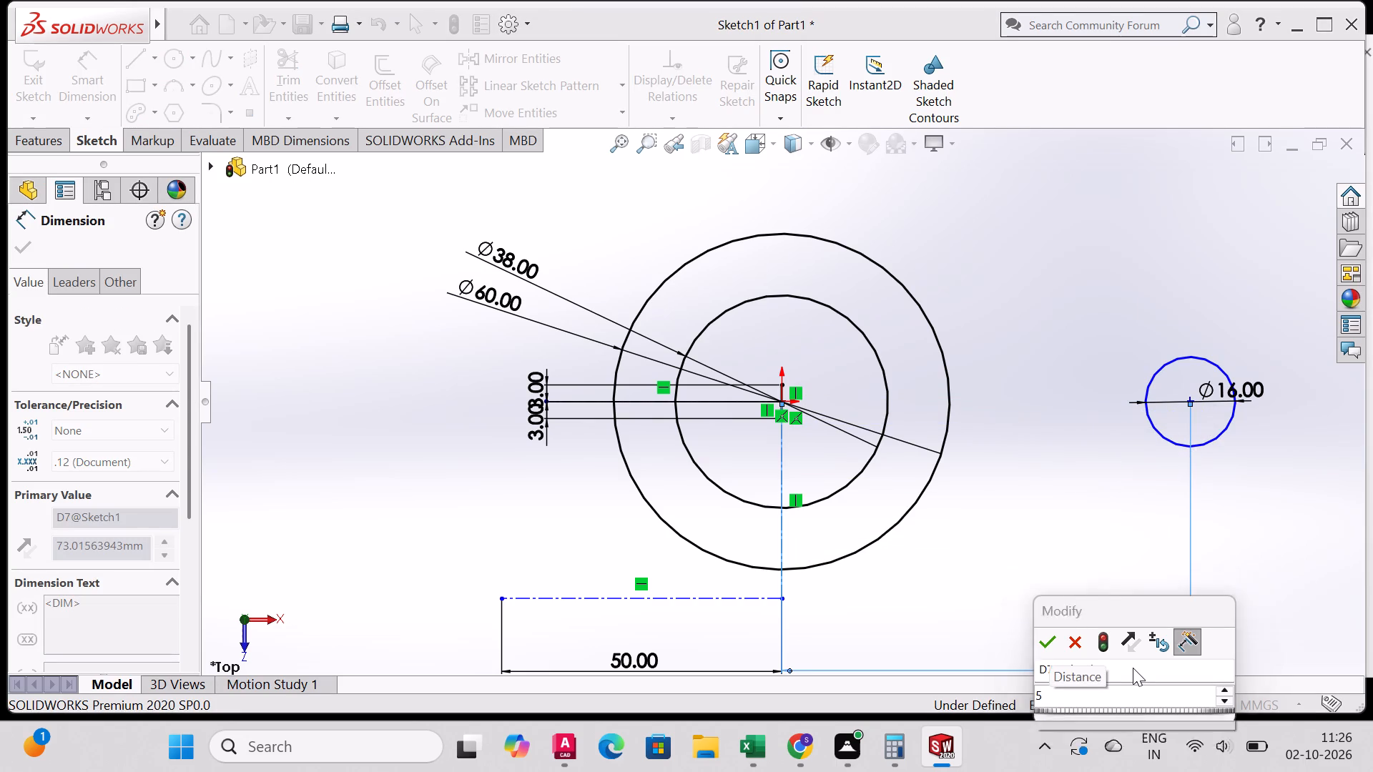
key(Return)
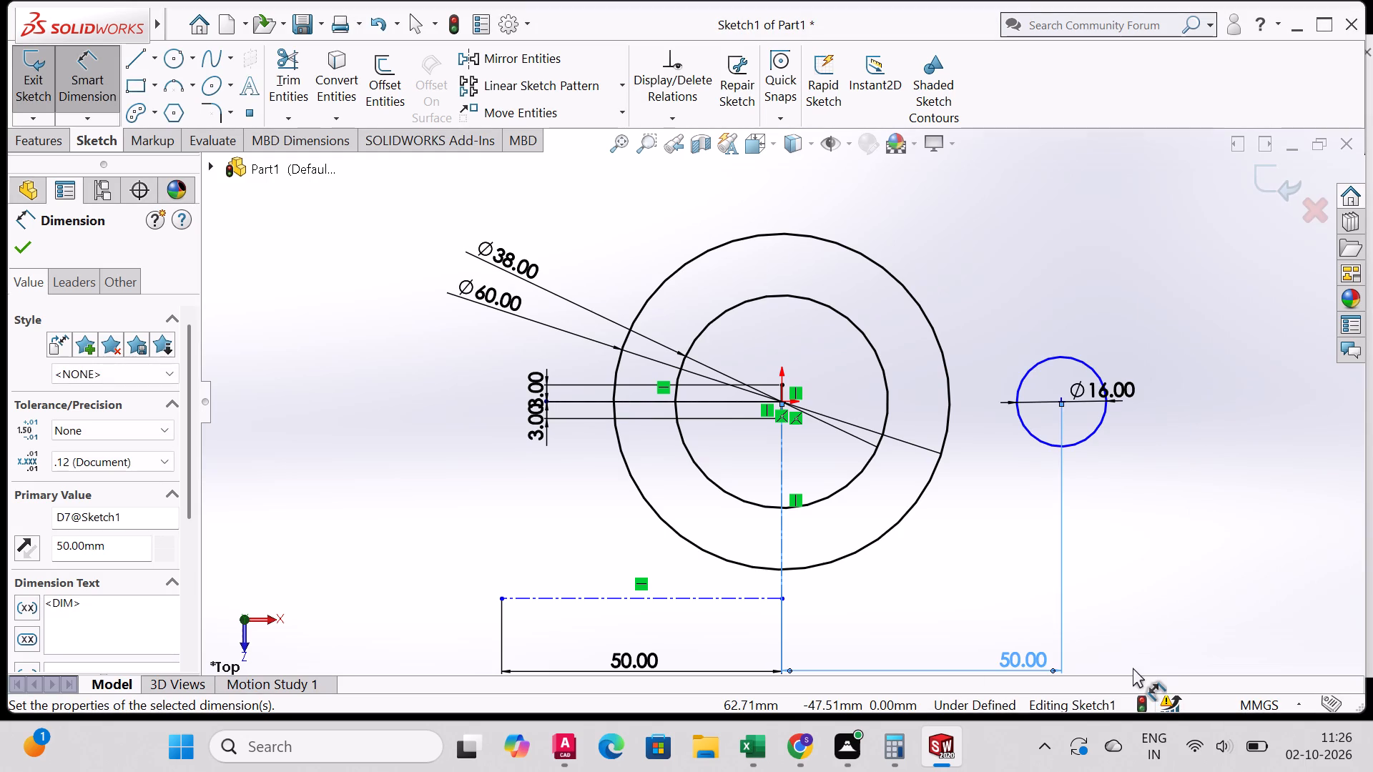
Draw a vertical centerline from the origin upward past the outer circle, about 38 mm long.
click(154, 63)
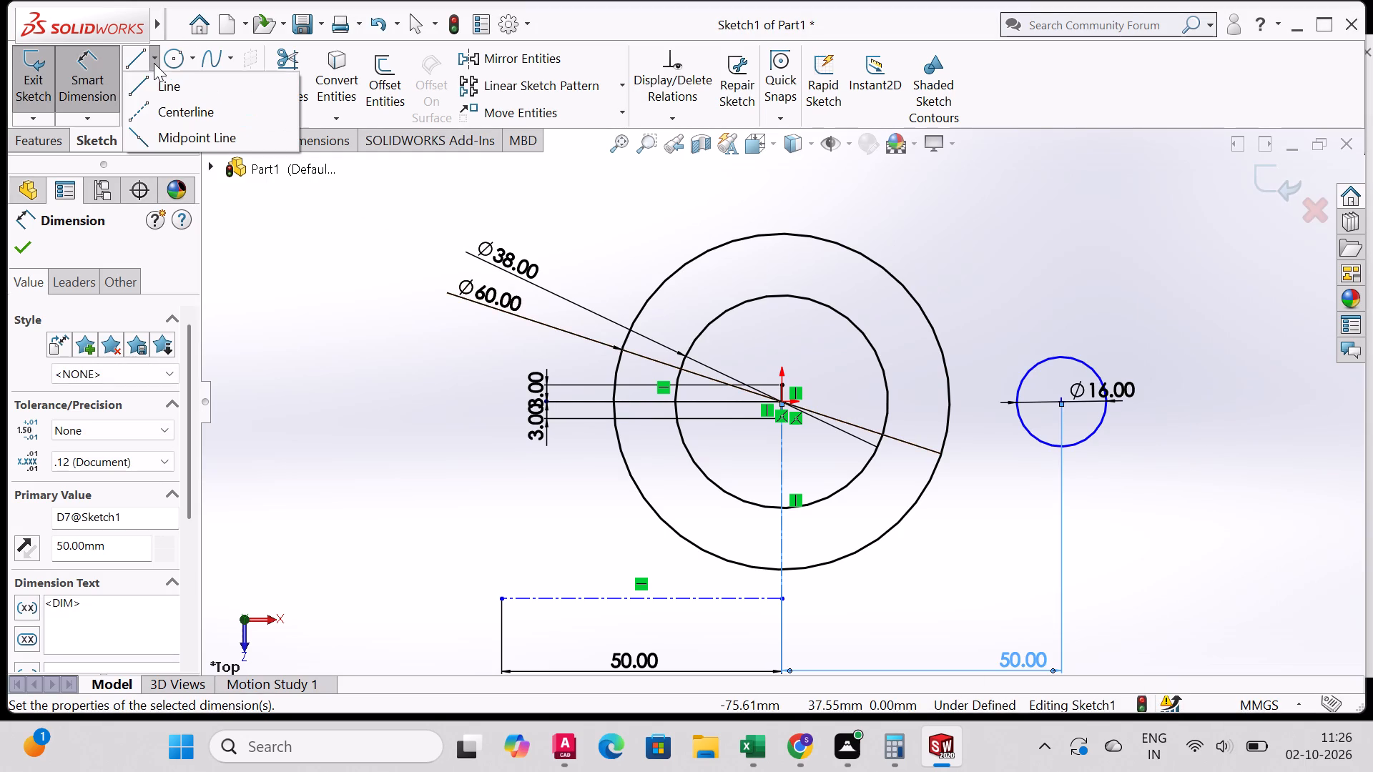
click(166, 105)
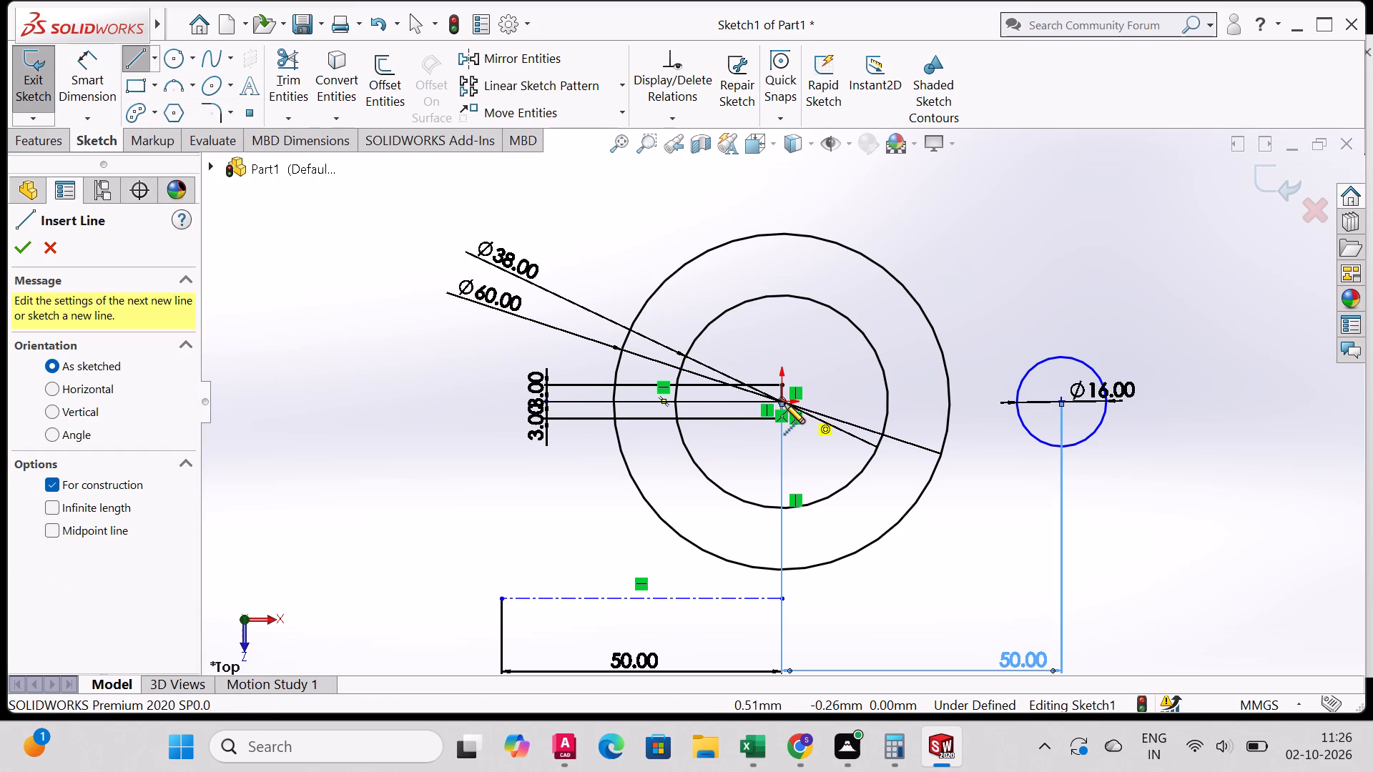
click(780, 405)
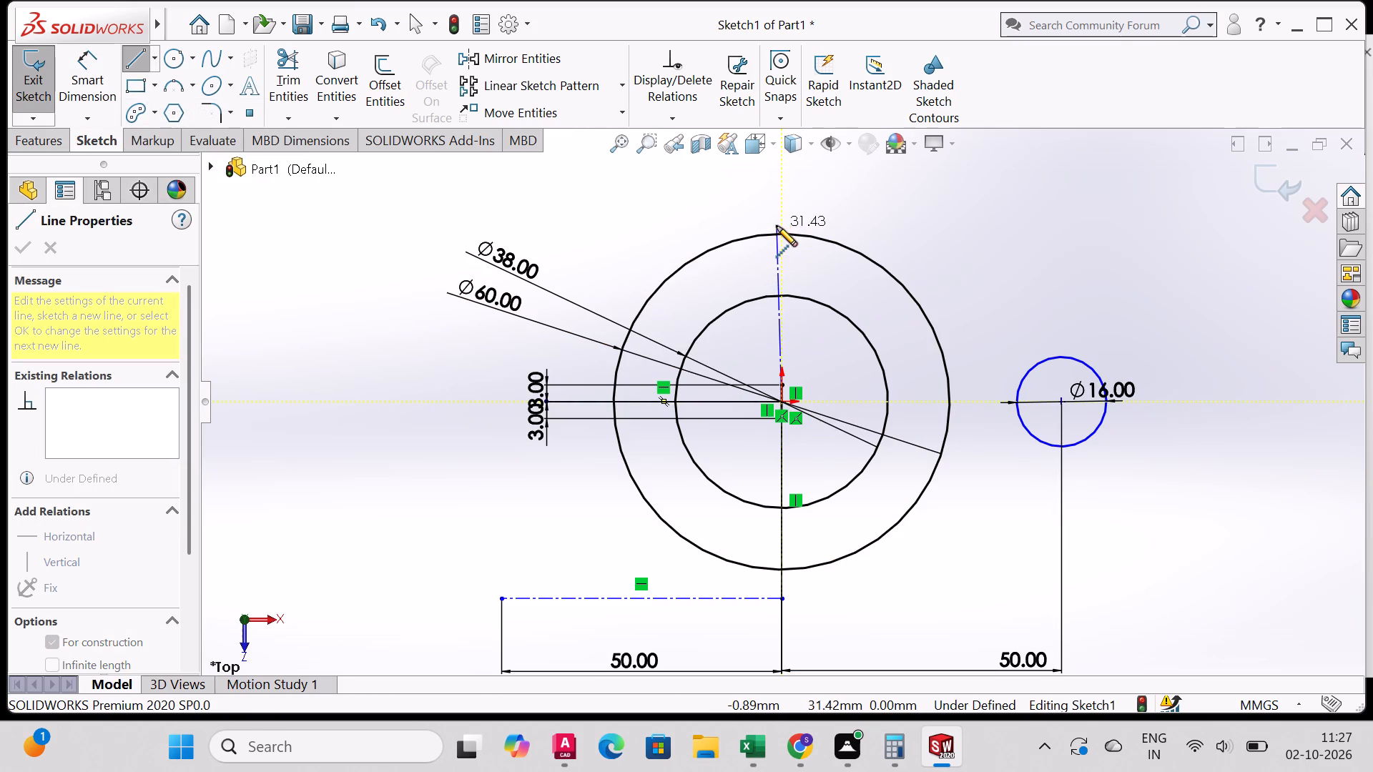
click(779, 189)
right_click(779, 189)
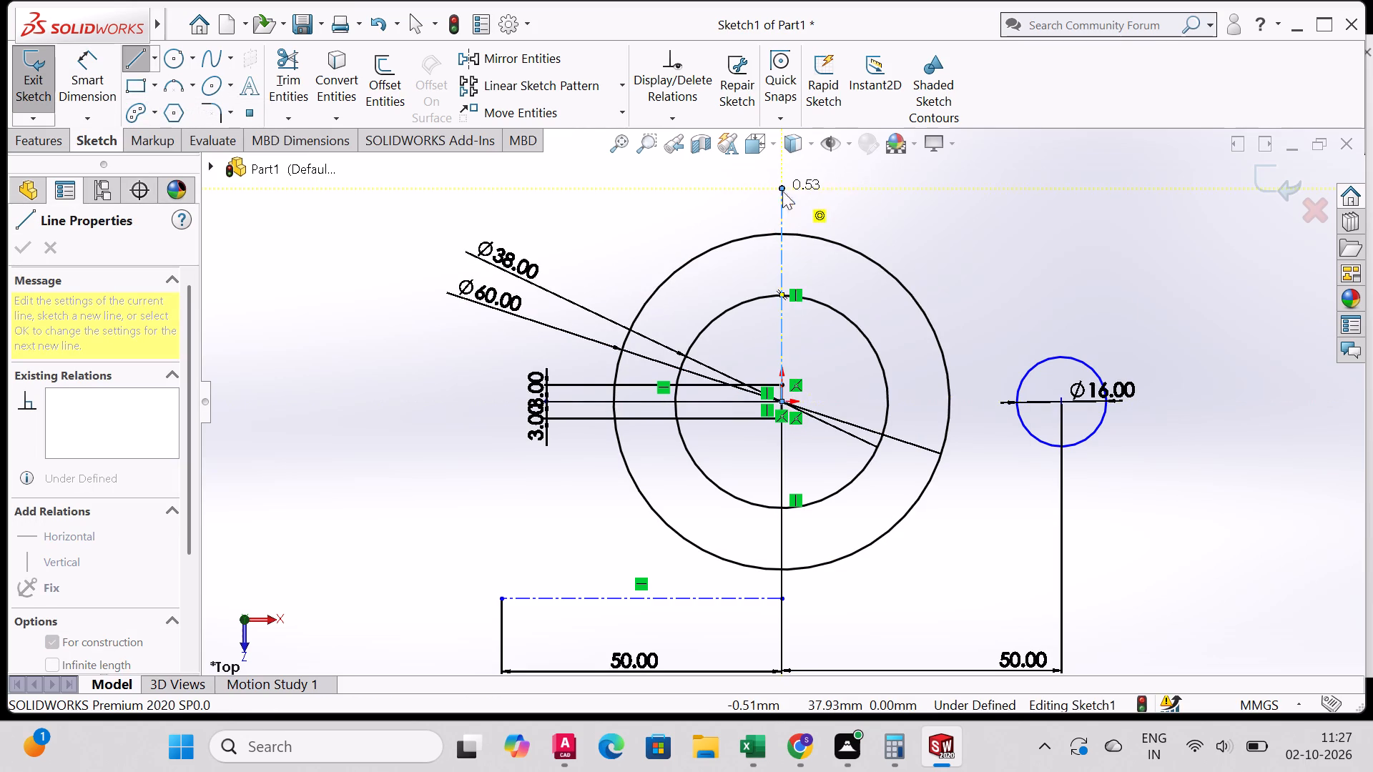
click(840, 209)
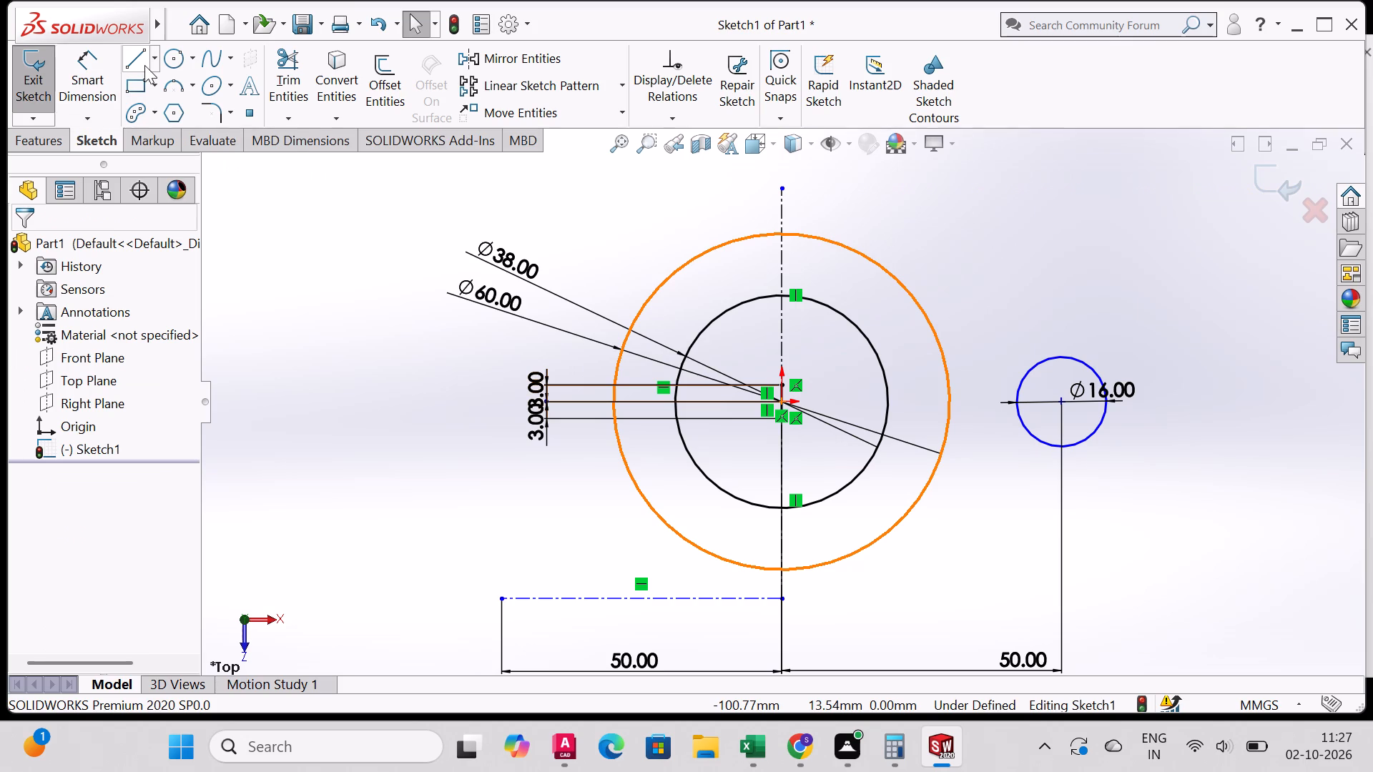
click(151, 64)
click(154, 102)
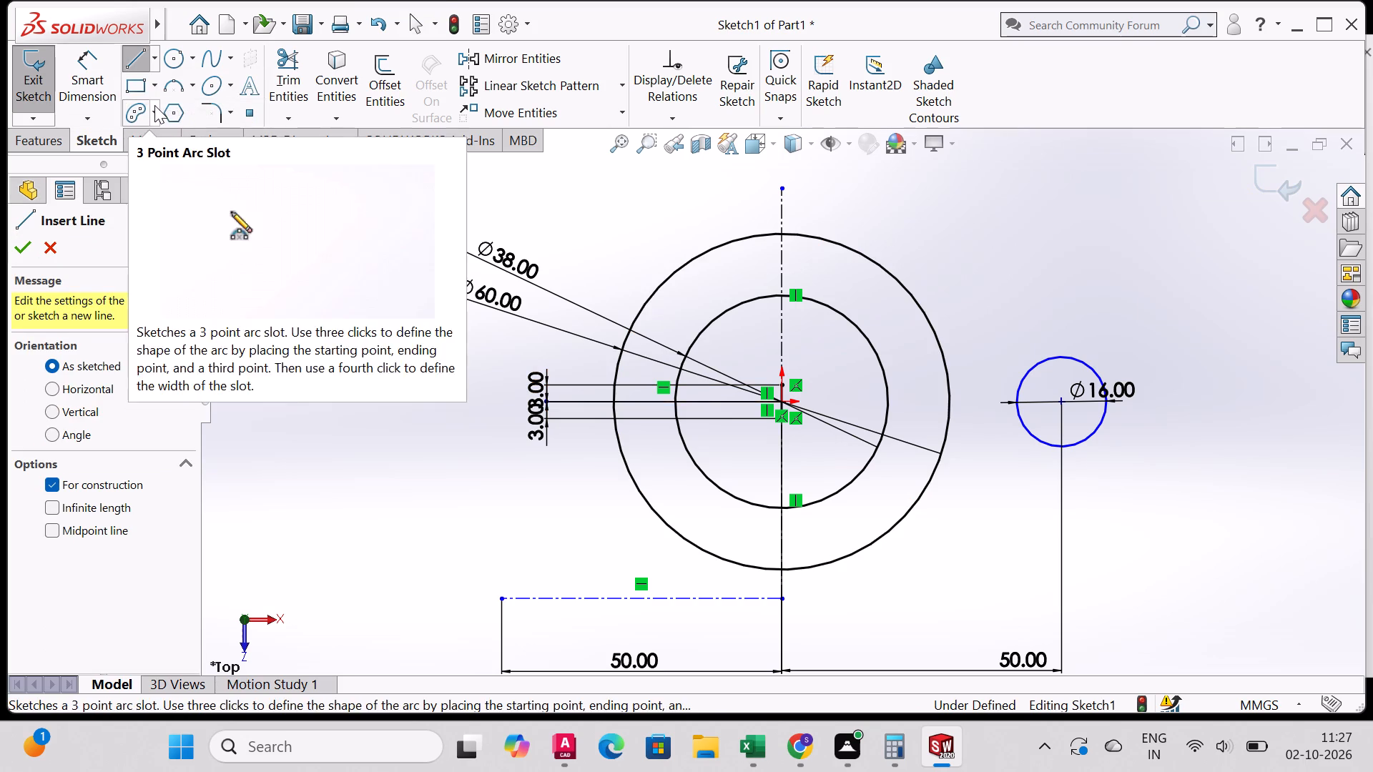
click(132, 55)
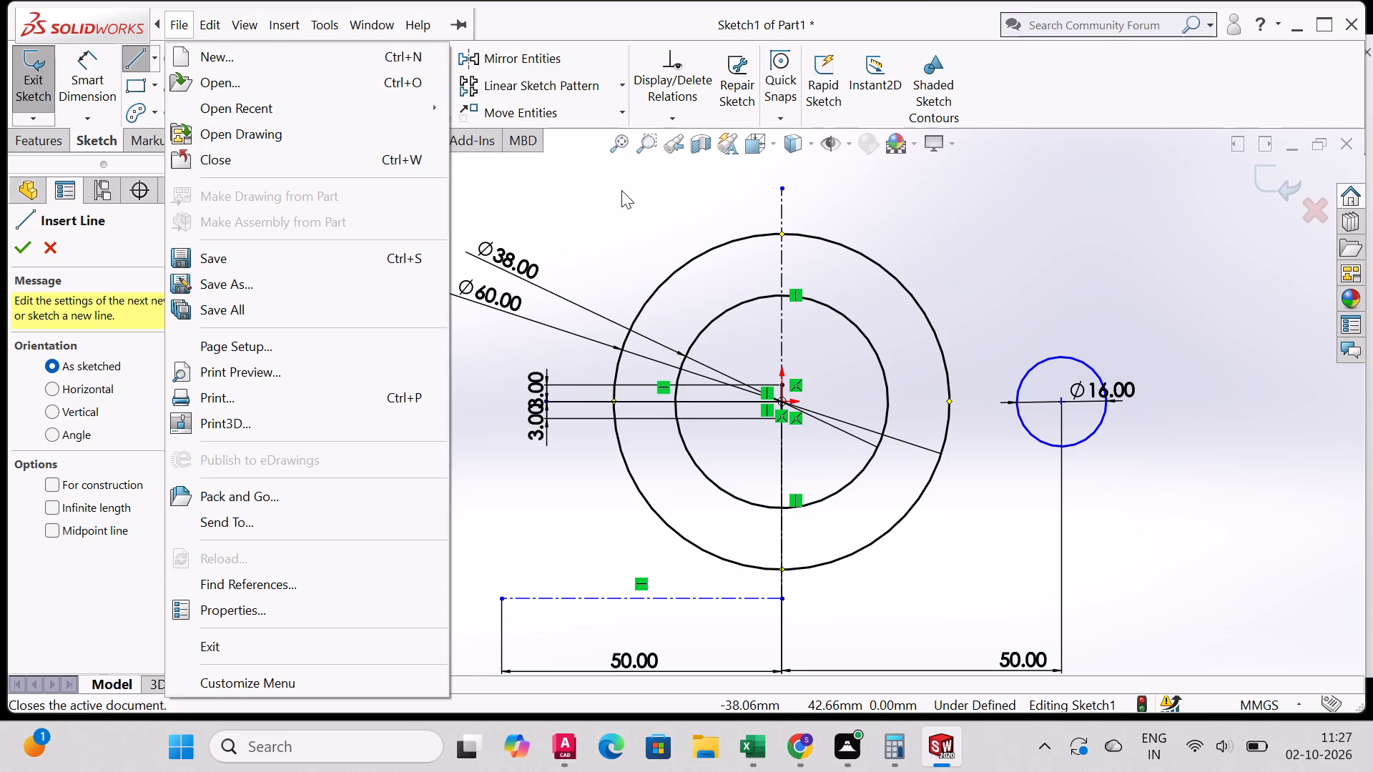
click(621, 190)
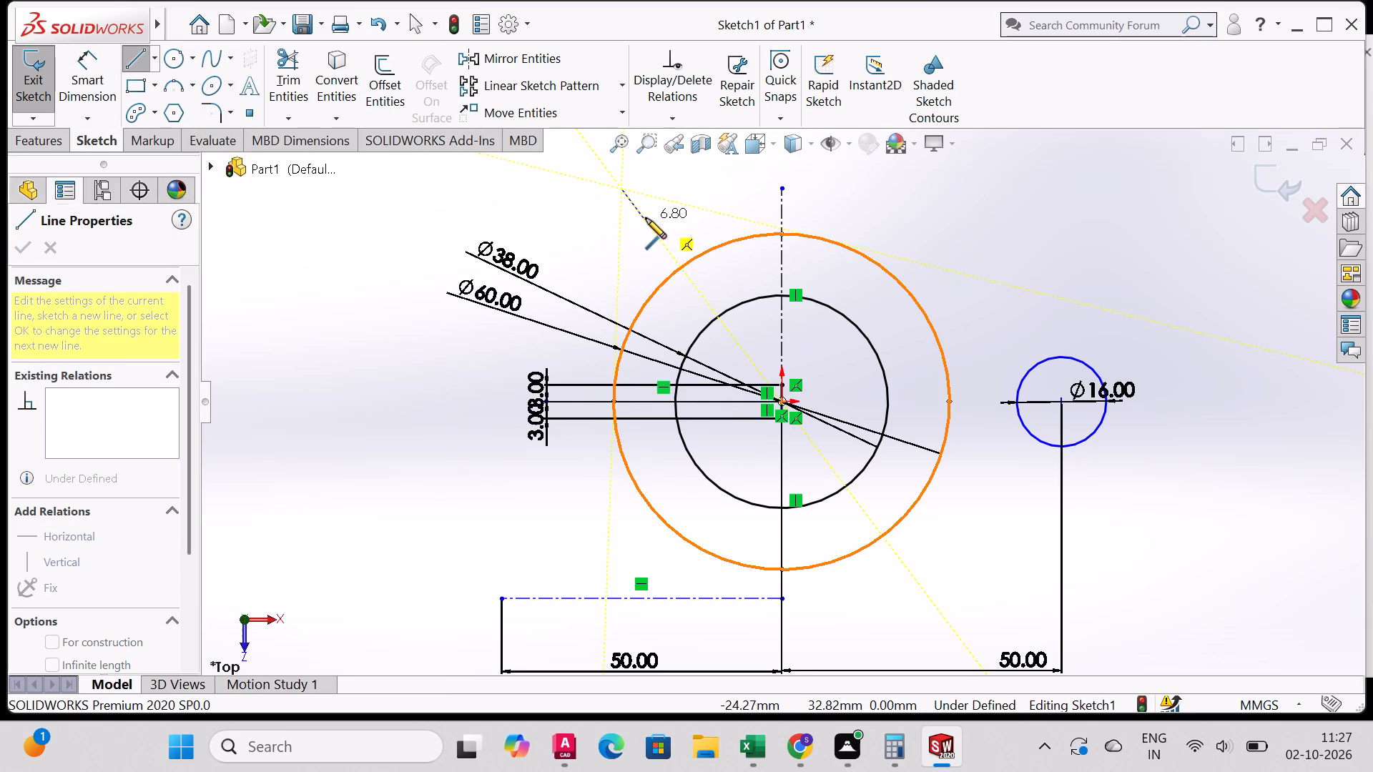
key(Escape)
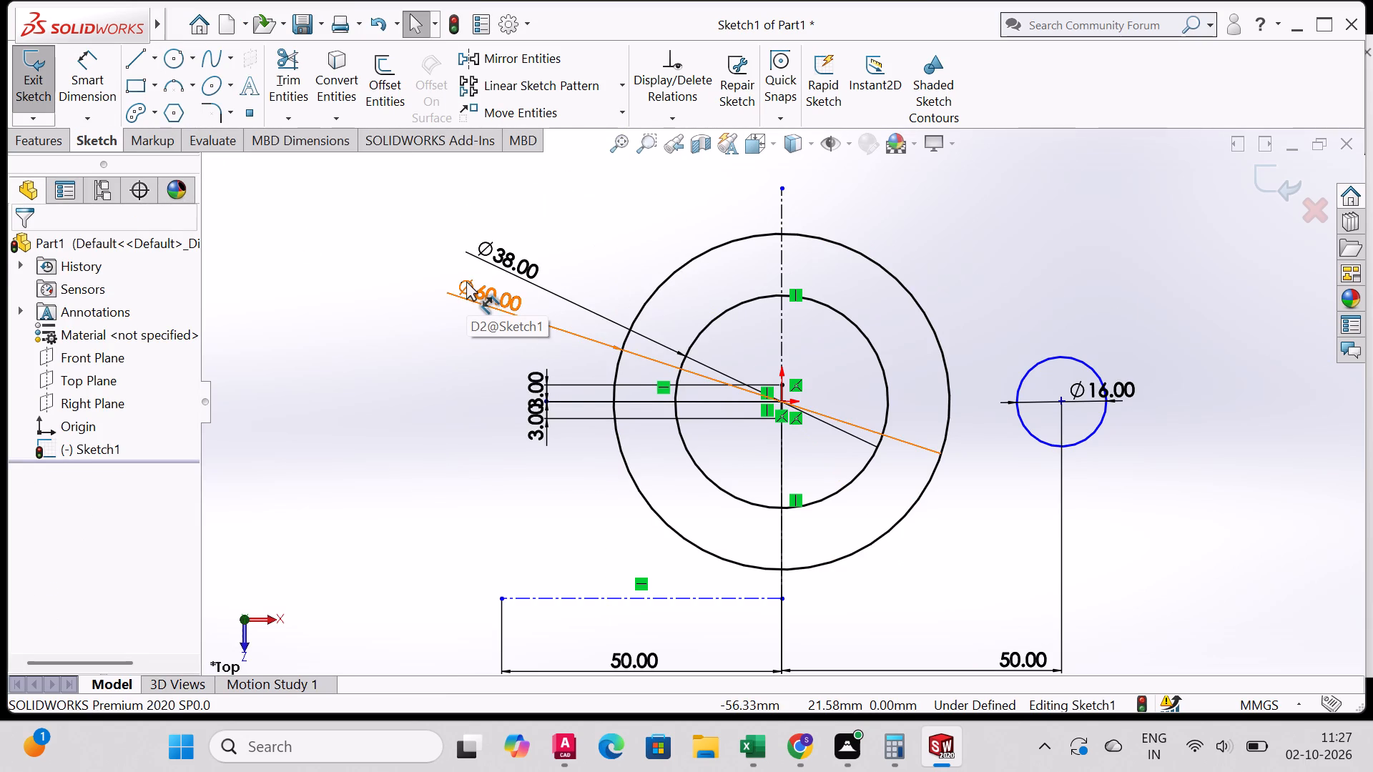
Draw a horizontal centerline about 31 mm long from the centre of the 16 mm circle, extending away from the concentric circles.
click(152, 64)
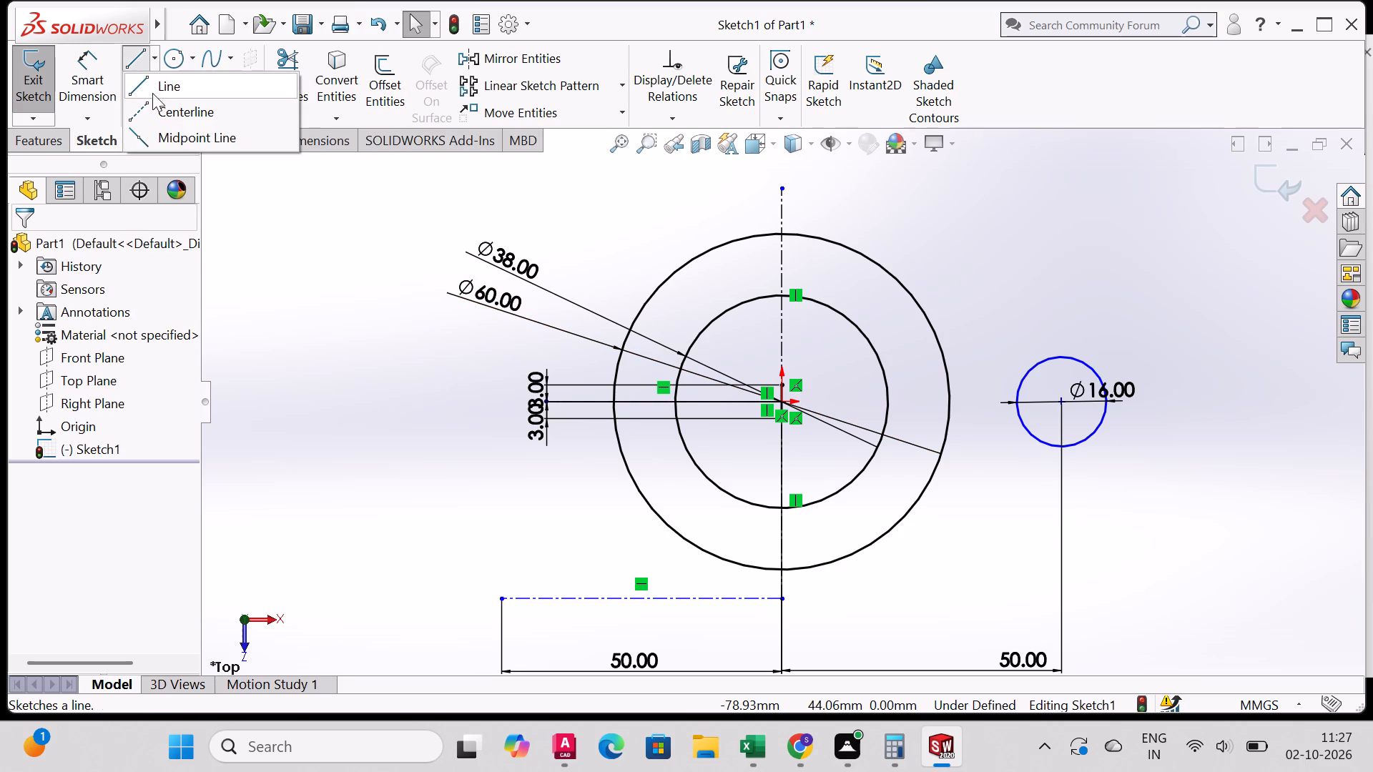
click(152, 99)
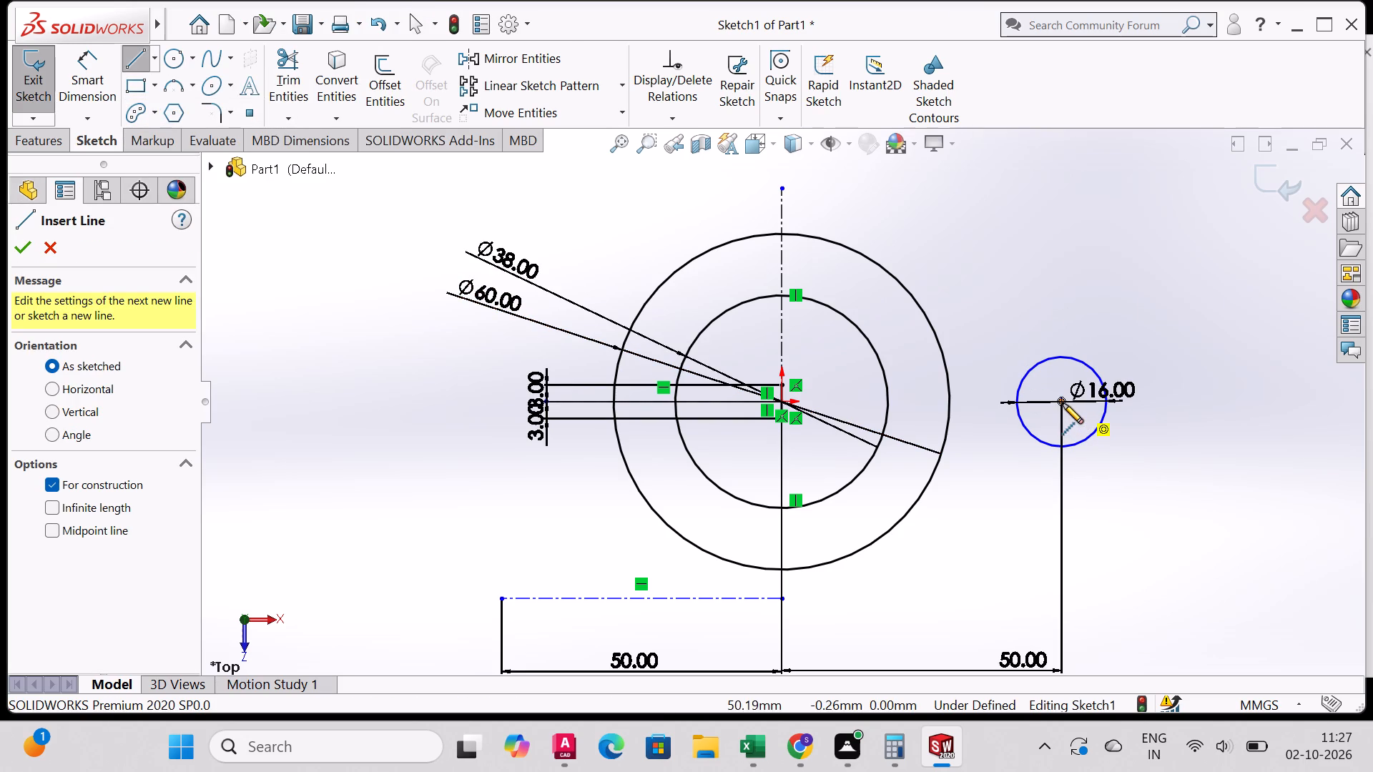
click(1063, 403)
click(1236, 401)
right_click(1236, 401)
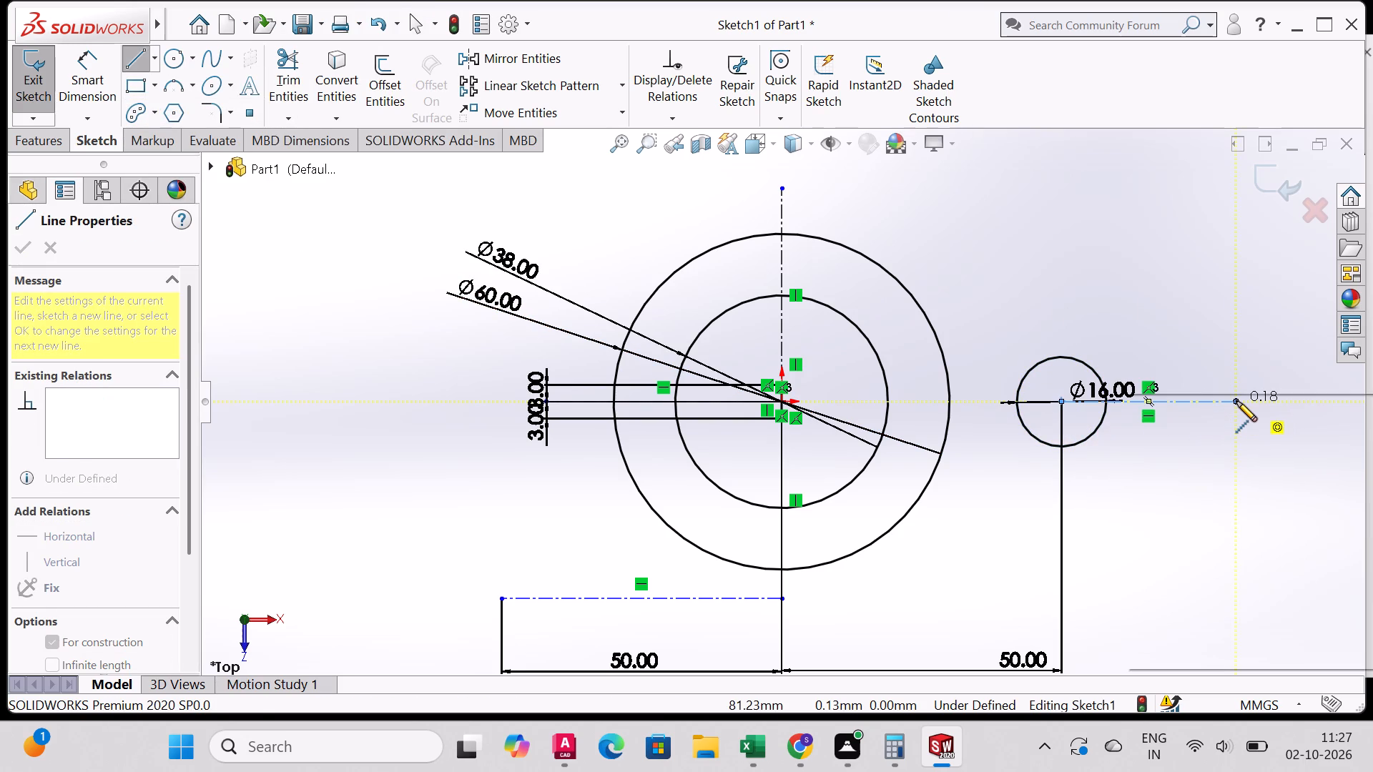
click(1254, 412)
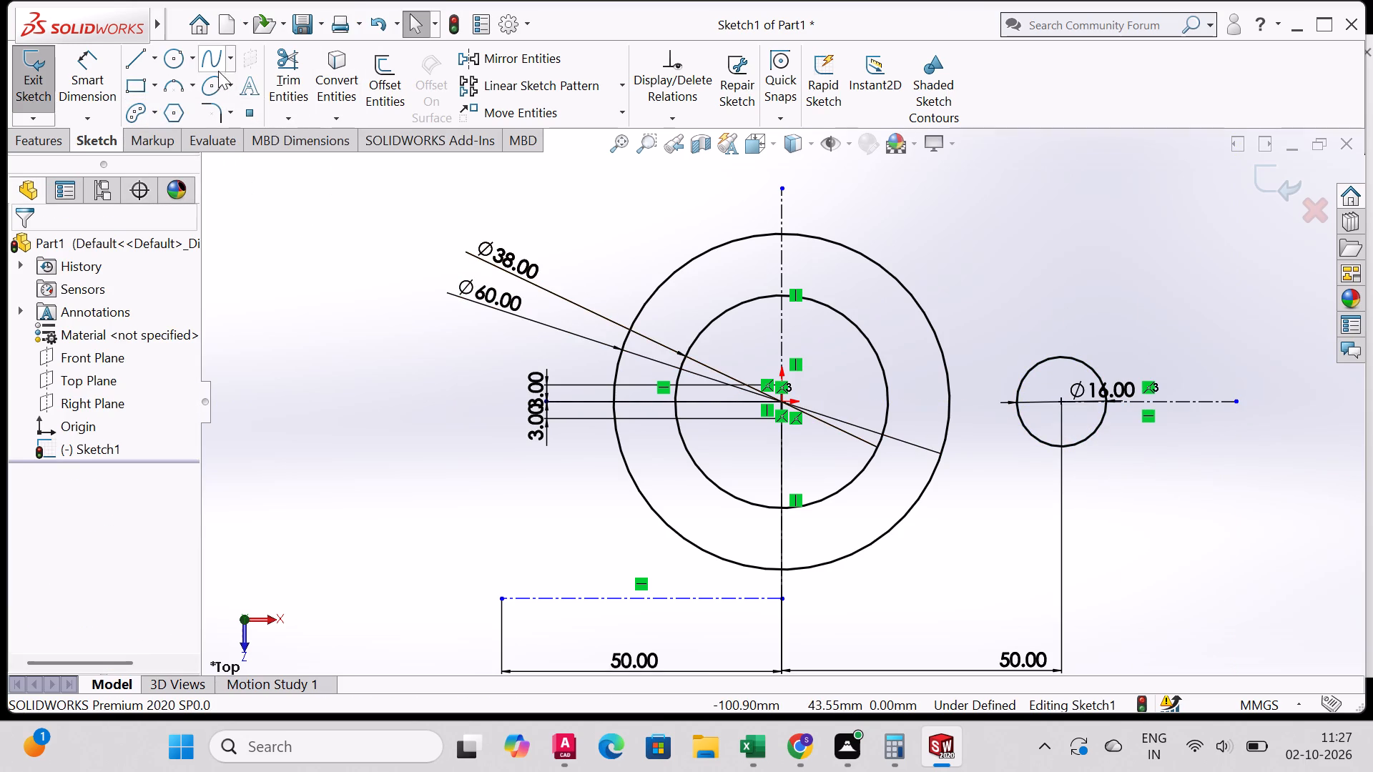
Dimension the horizontal centerline extending from the 16 mm circle's centre to 25 mm, placing the dimension below it.
click(87, 56)
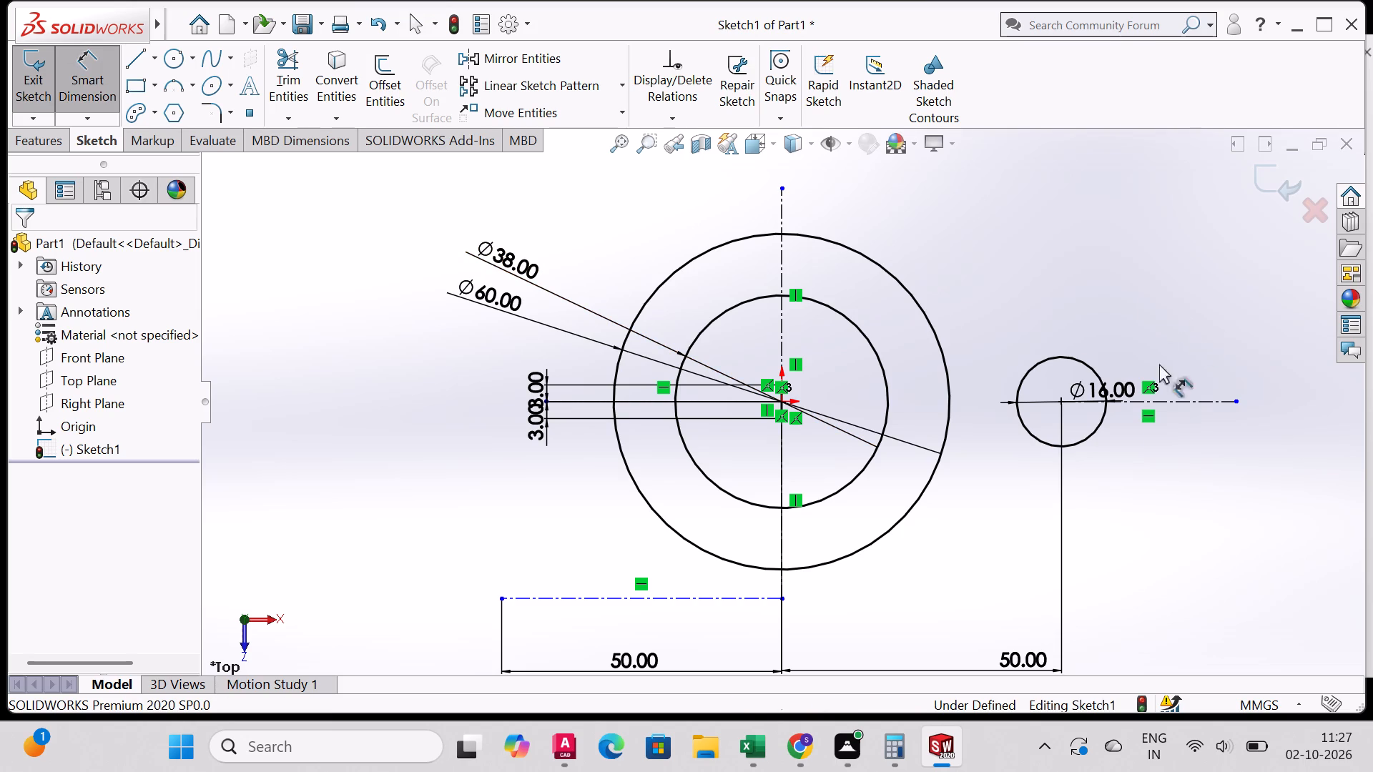
click(1176, 400)
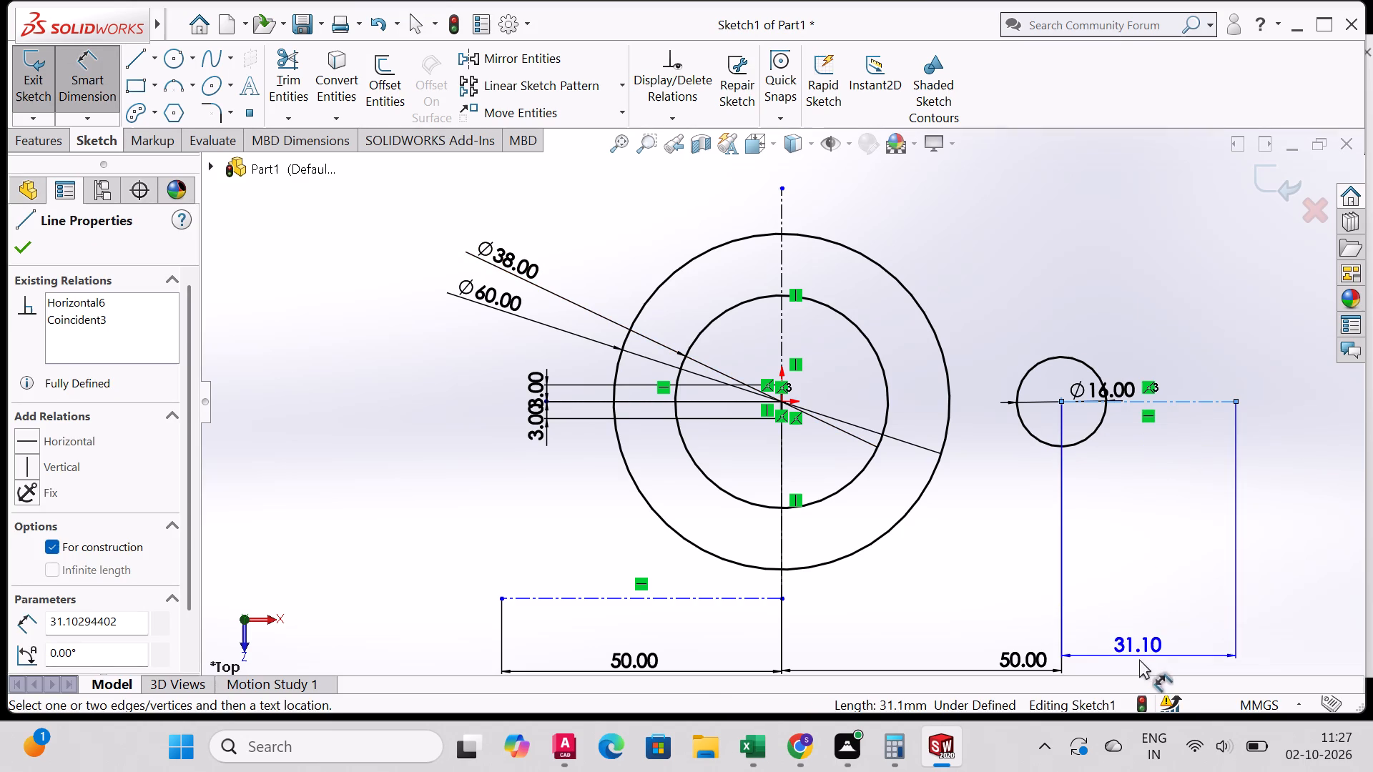
click(1145, 670)
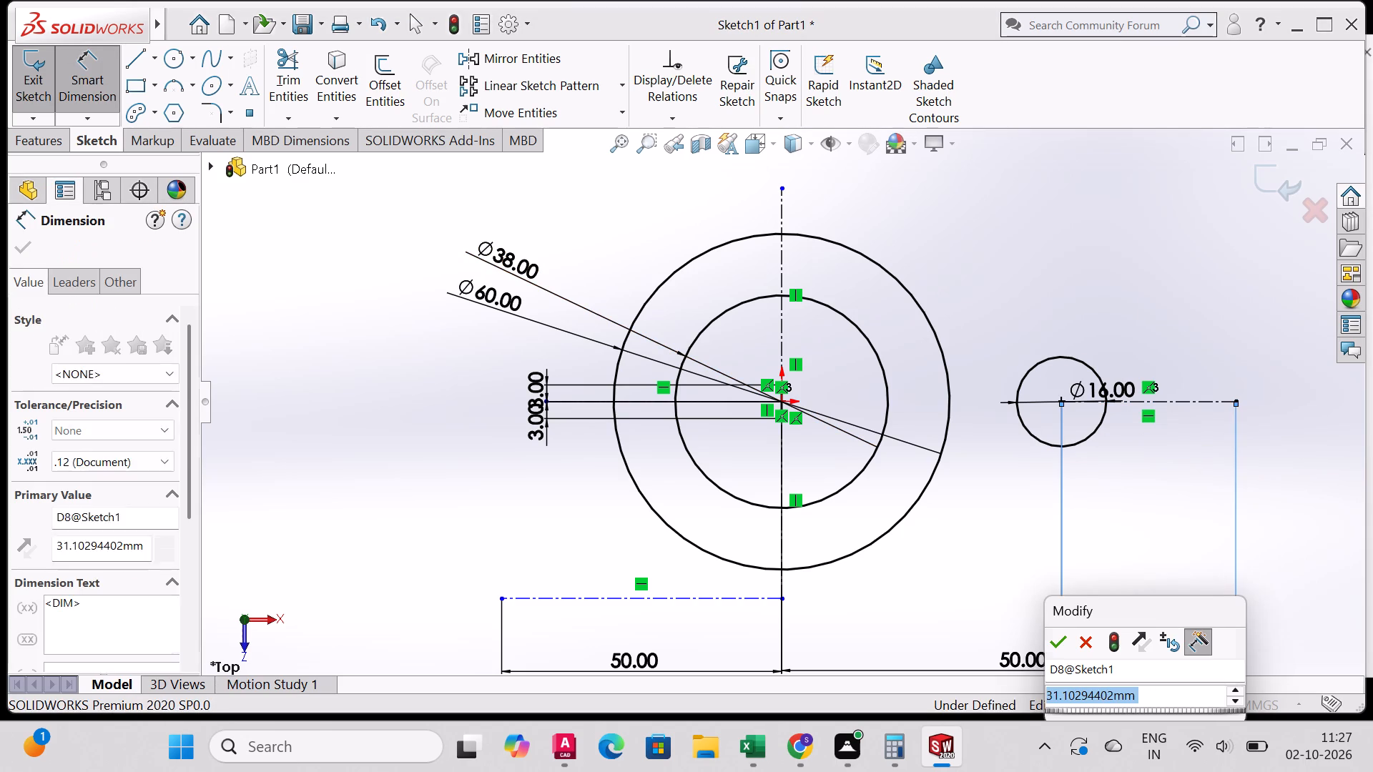
text(25)
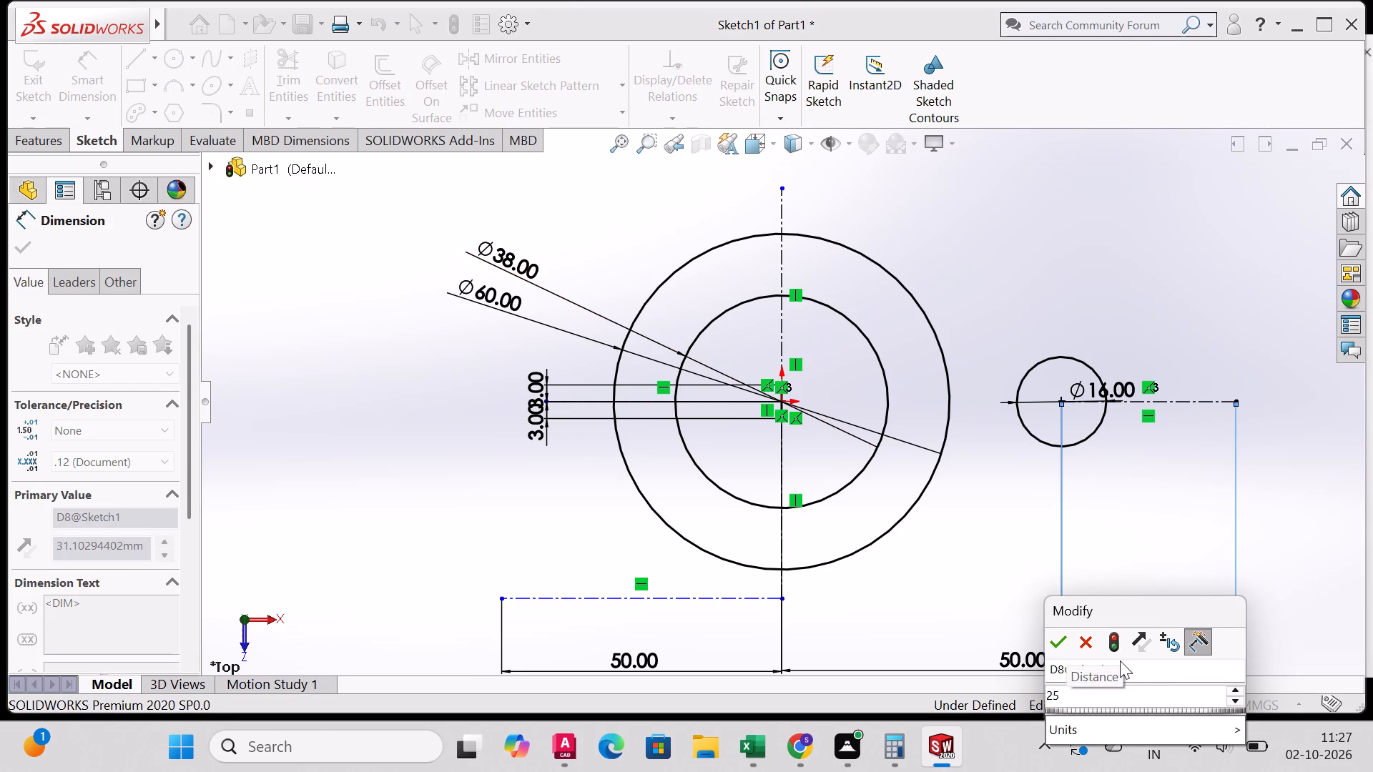
key(Return)
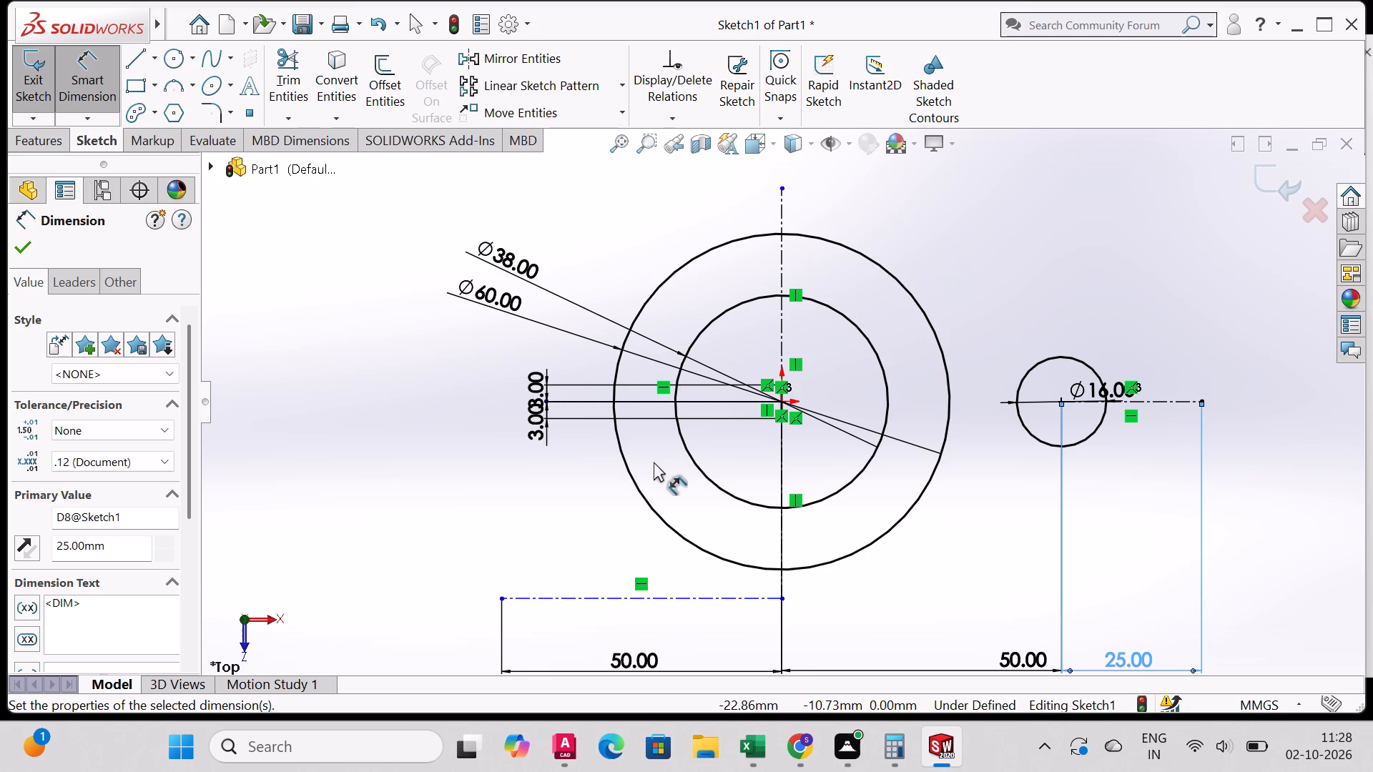
Draw a solid line from the 16 mm circle's centre down to its bottom point, continuing 25 mm horizontally outward to align with the centerline's end.
click(155, 59)
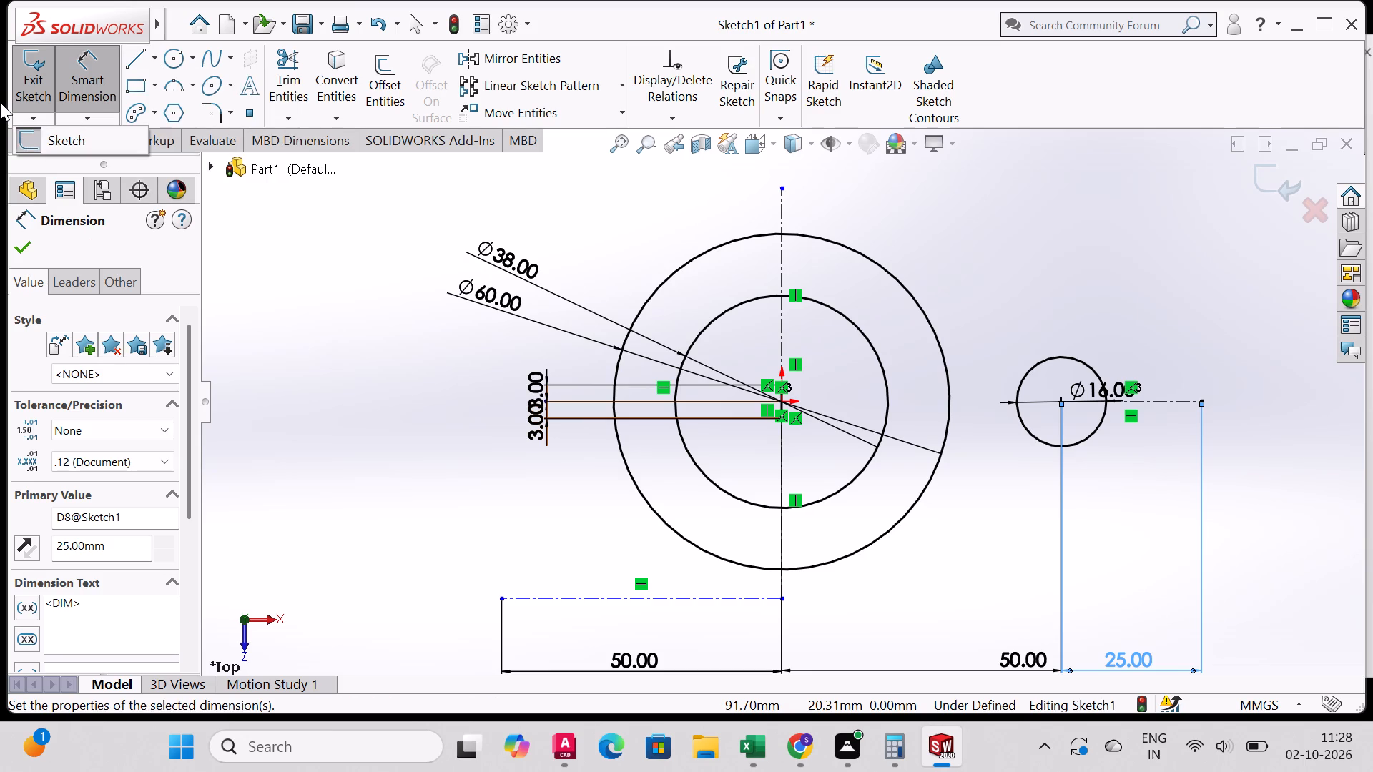
click(135, 61)
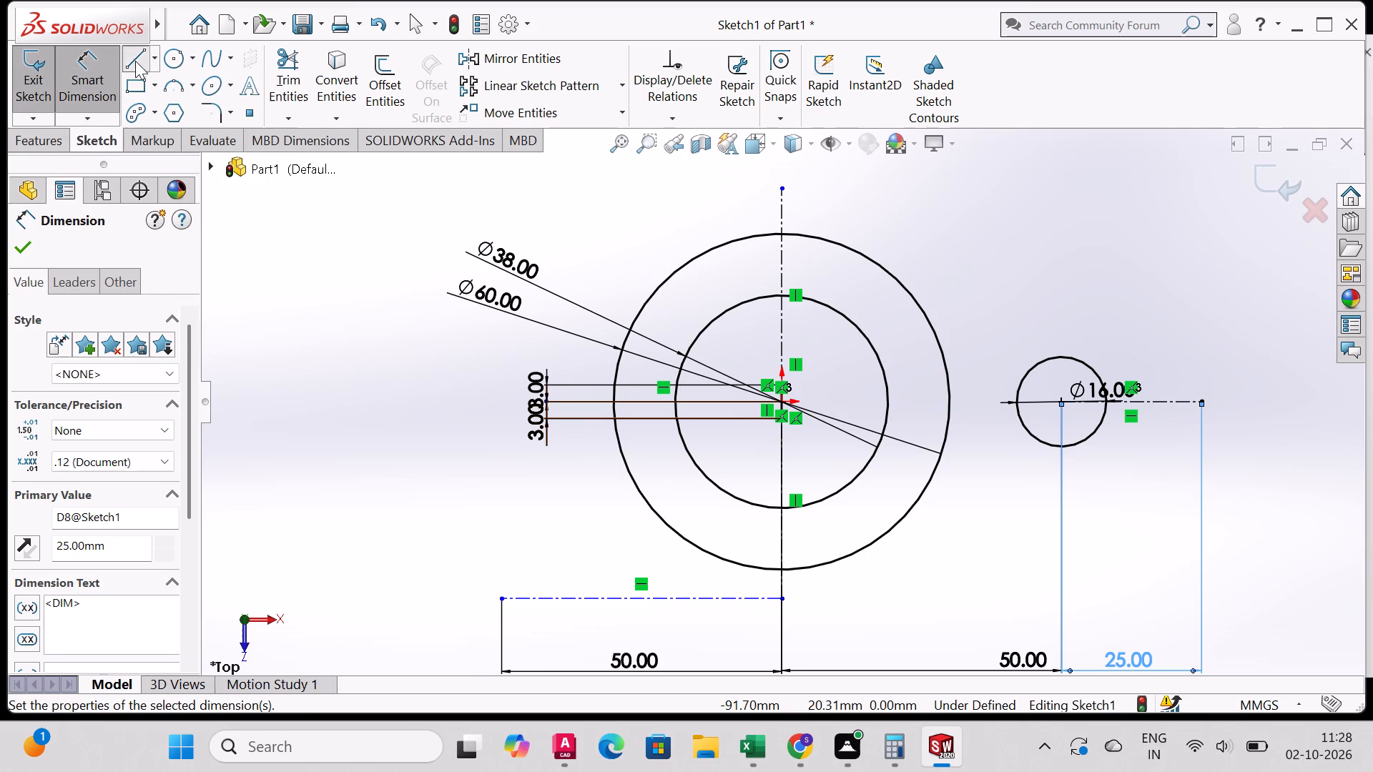
click(1062, 404)
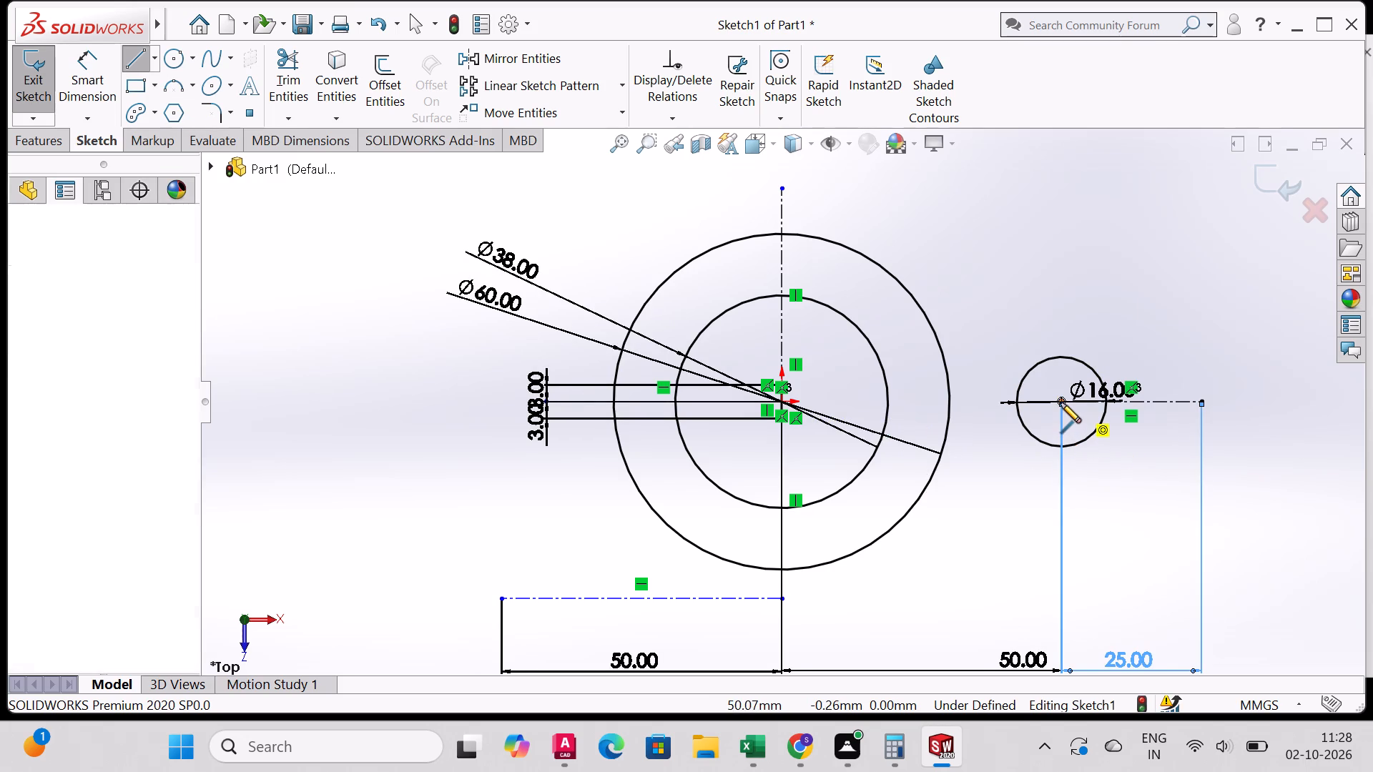
click(1064, 447)
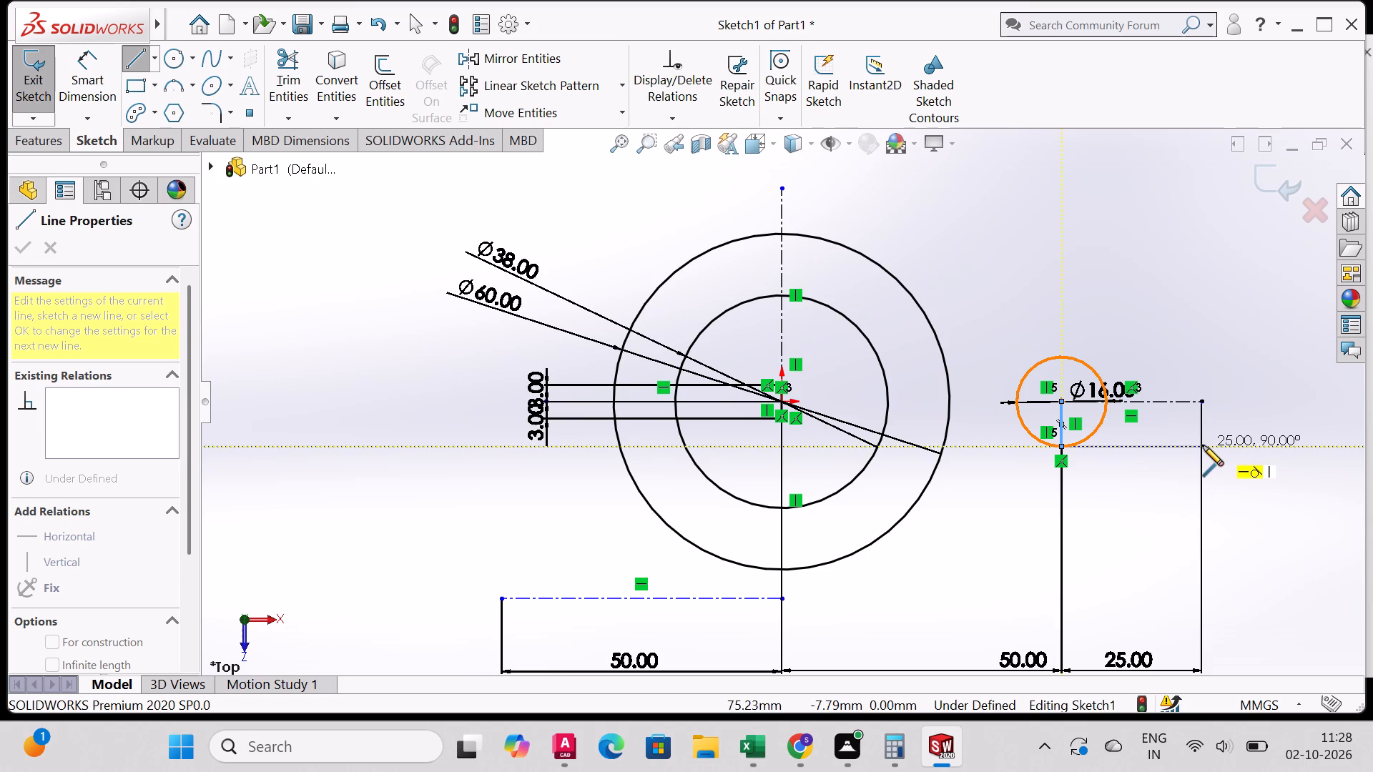
click(1200, 447)
right_click(1199, 447)
click(1203, 457)
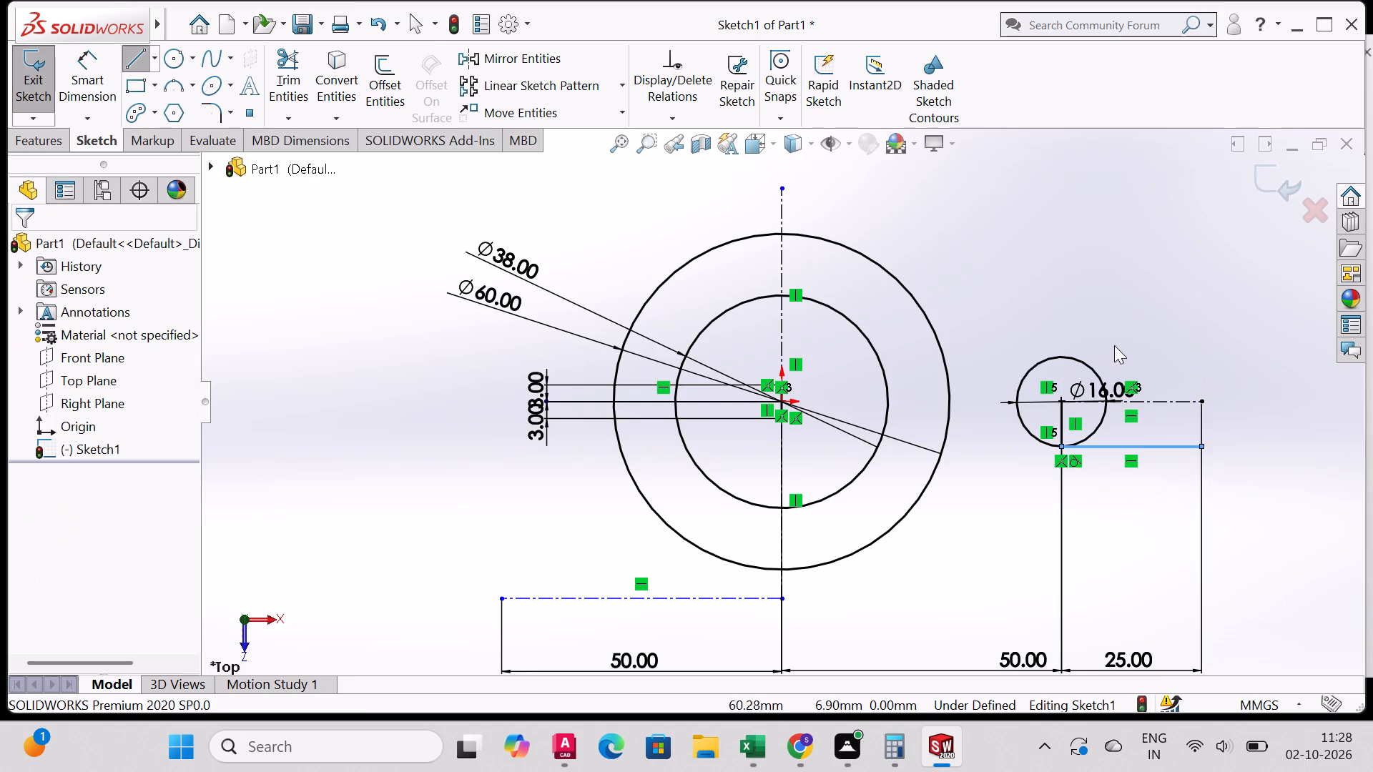
right_click(1091, 303)
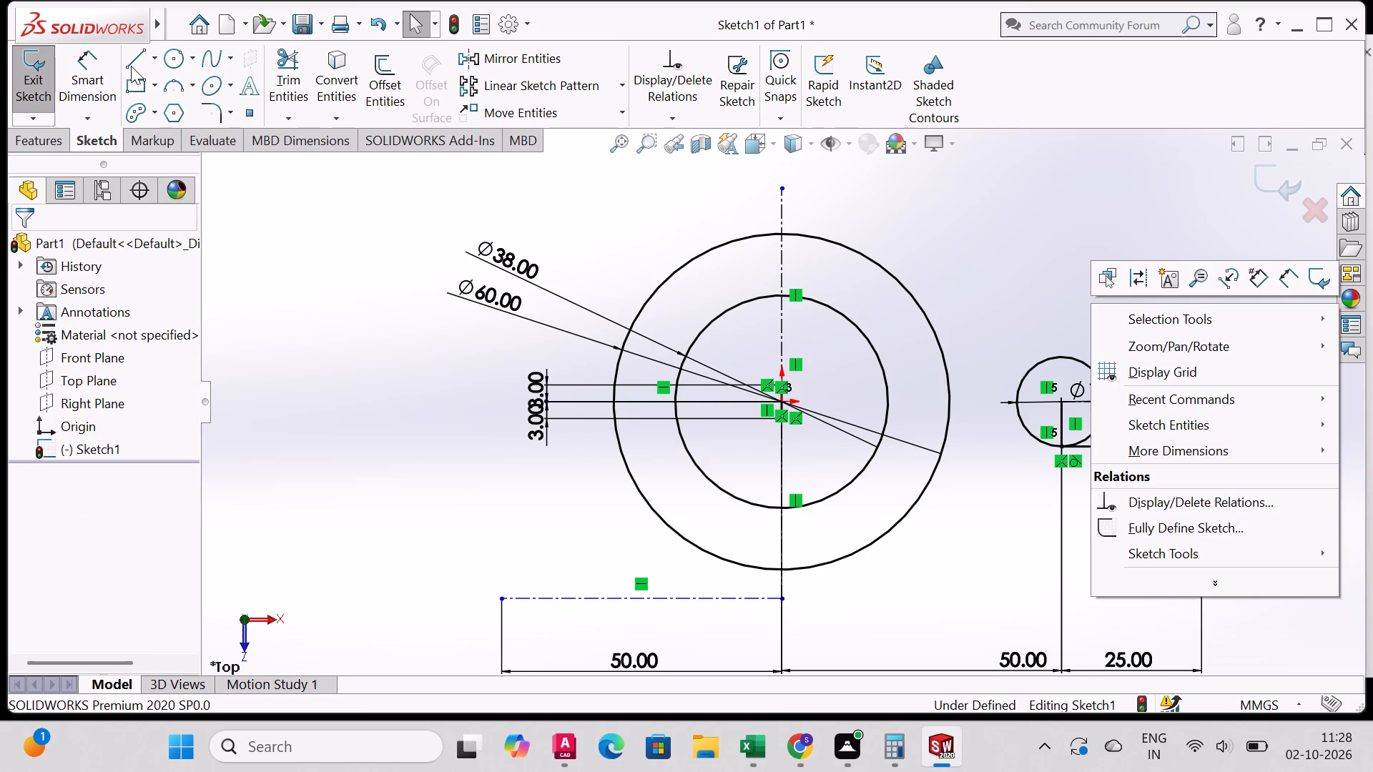
Draw a solid line from the 16 mm circle's centre up to its top point, continuing 25 mm horizontally outward to align with the centerline's end.
click(133, 63)
click(1063, 400)
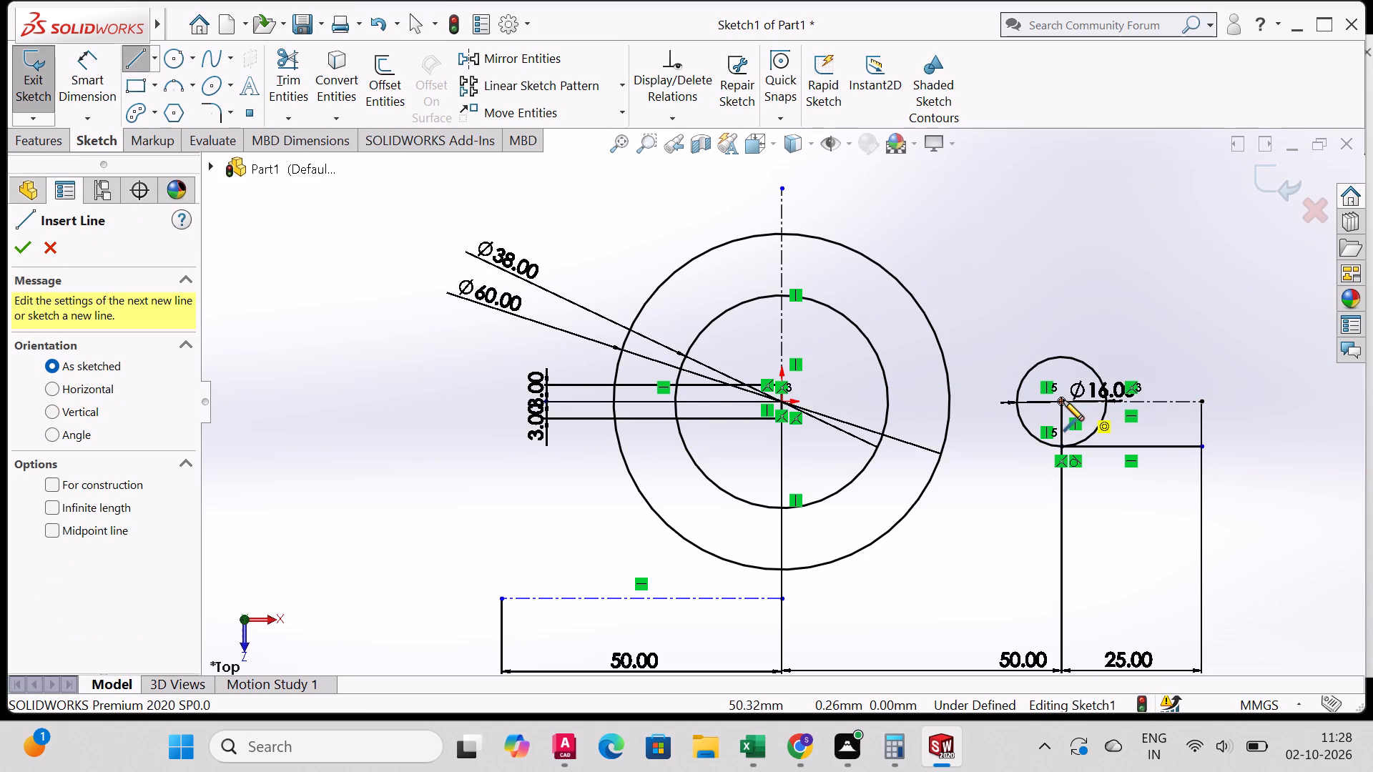
click(1061, 357)
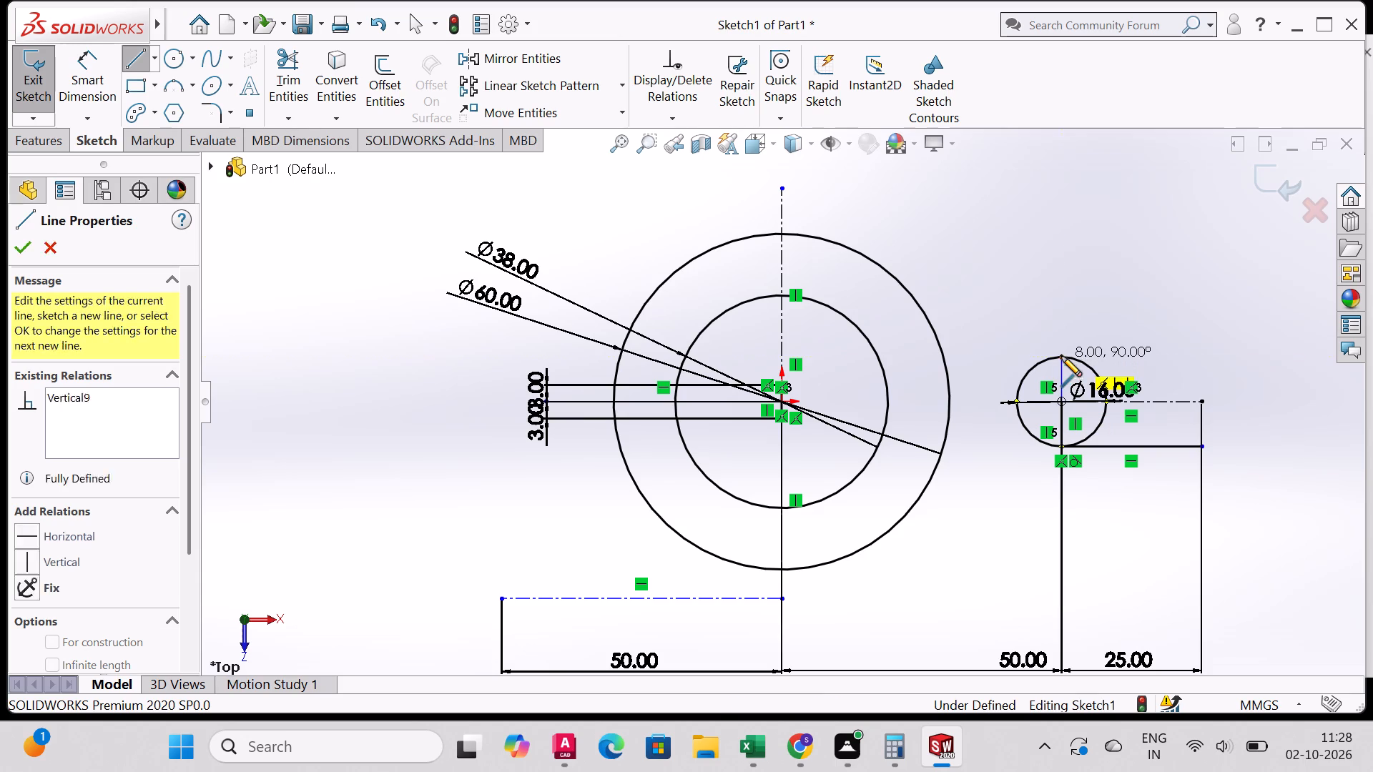
click(1204, 357)
right_click(1204, 357)
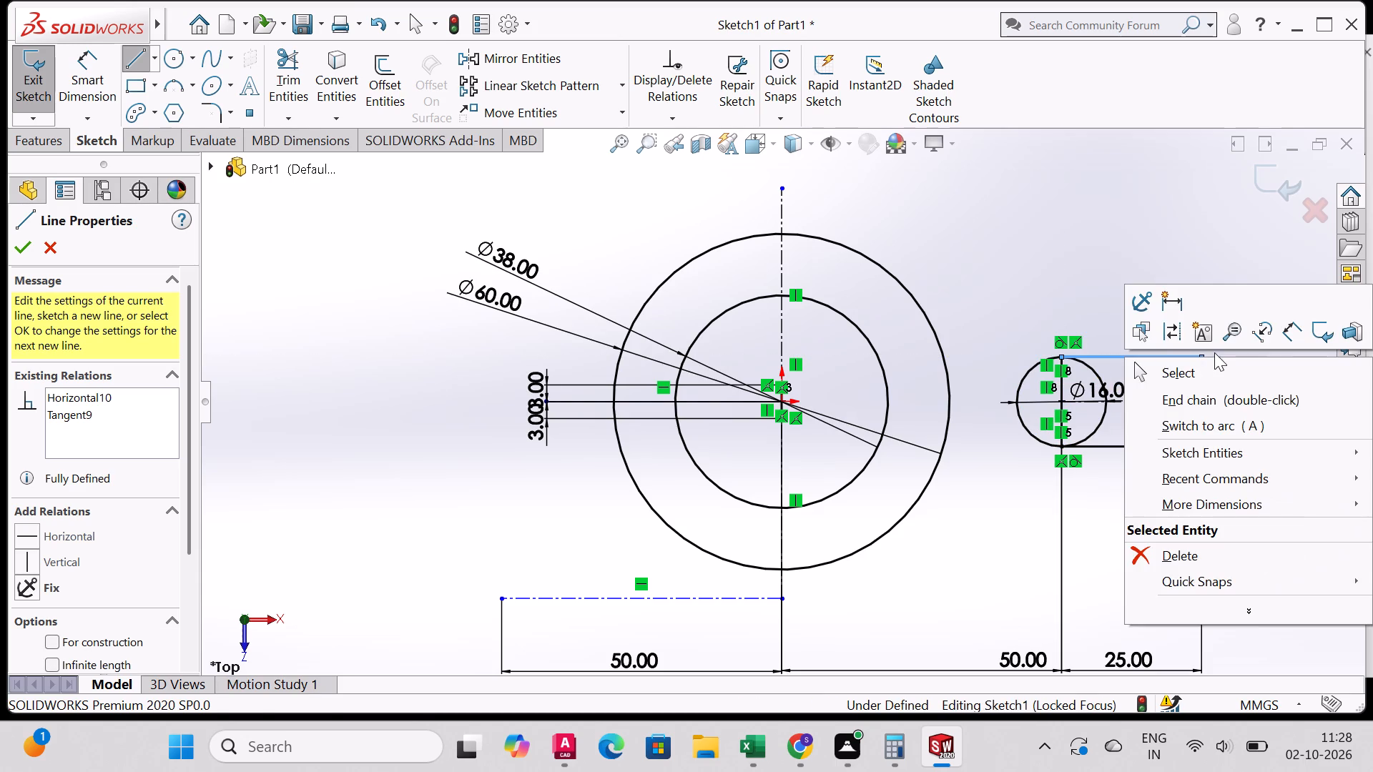
click(1197, 371)
scroll(1265, 442, up, 1)
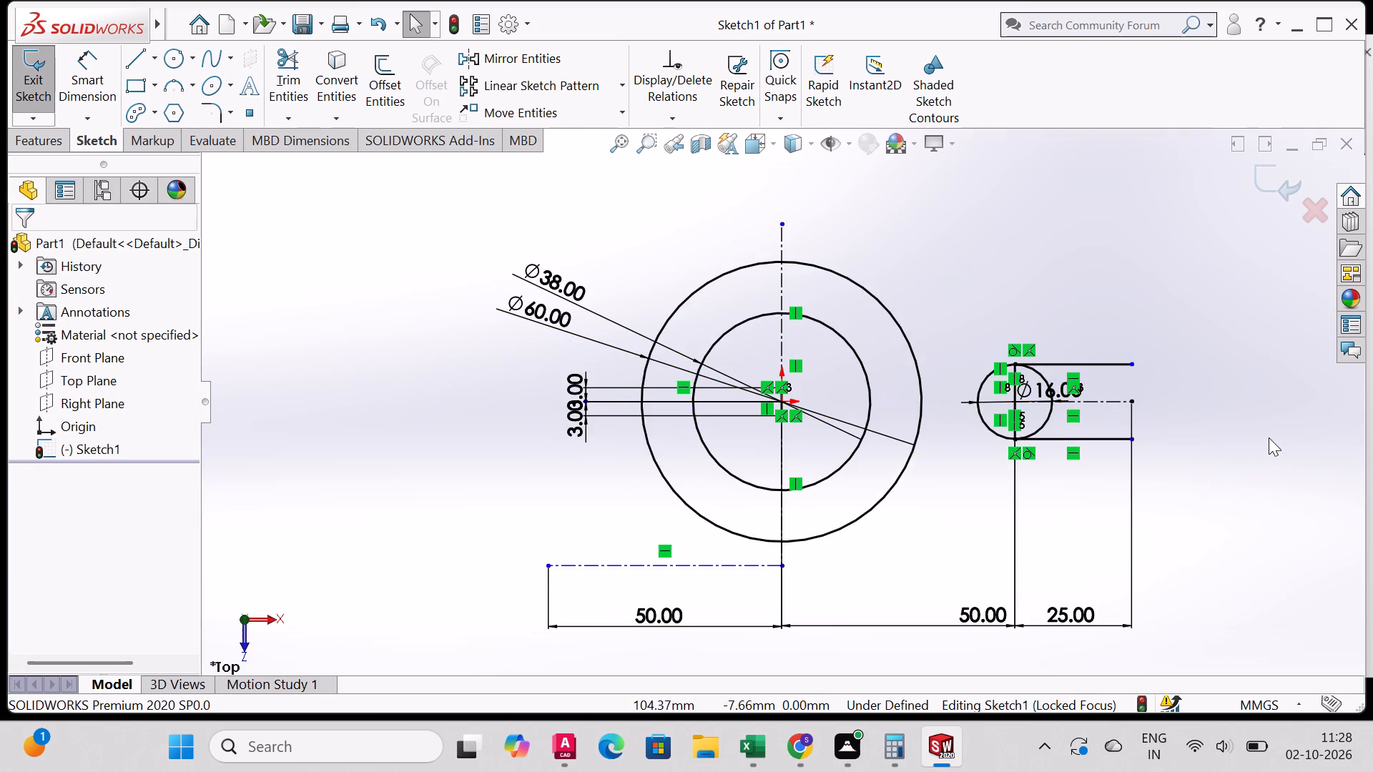
scroll(1269, 437, down, 2)
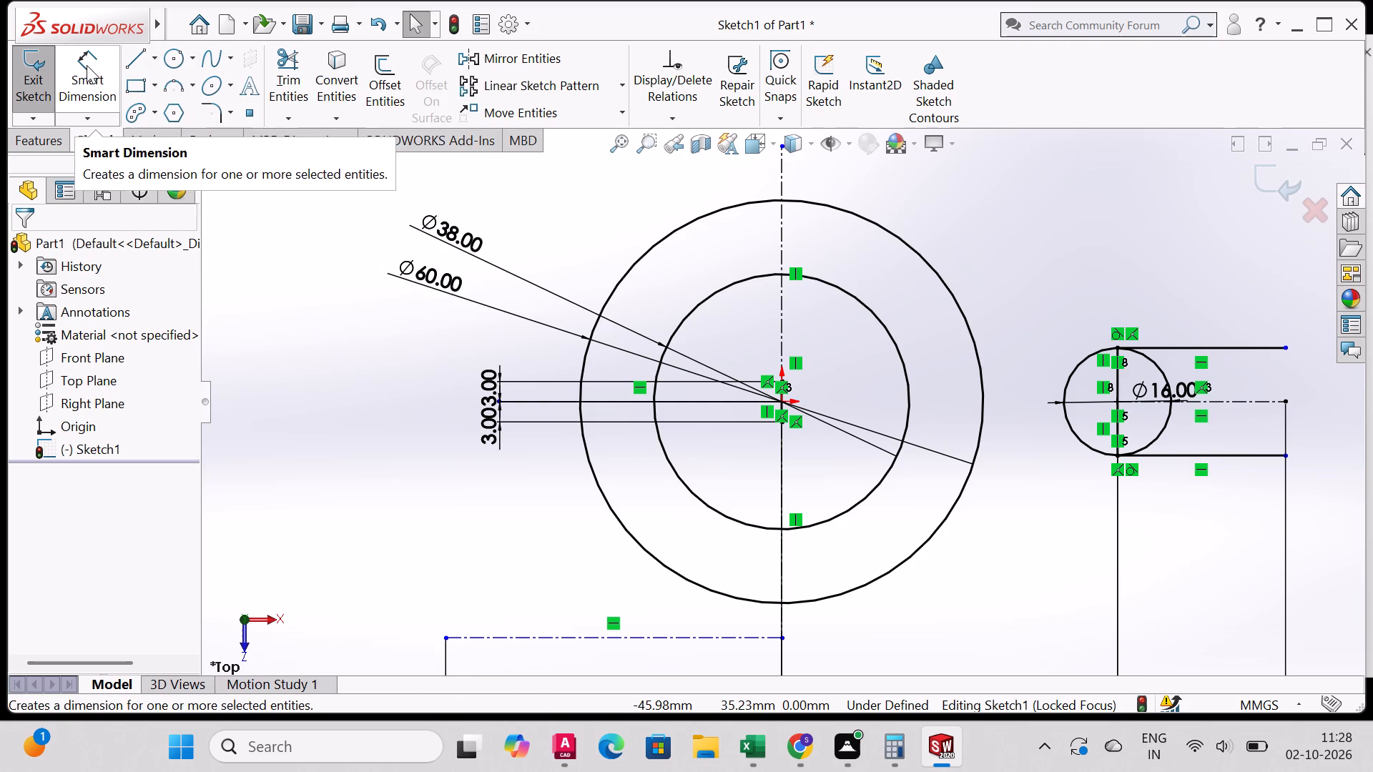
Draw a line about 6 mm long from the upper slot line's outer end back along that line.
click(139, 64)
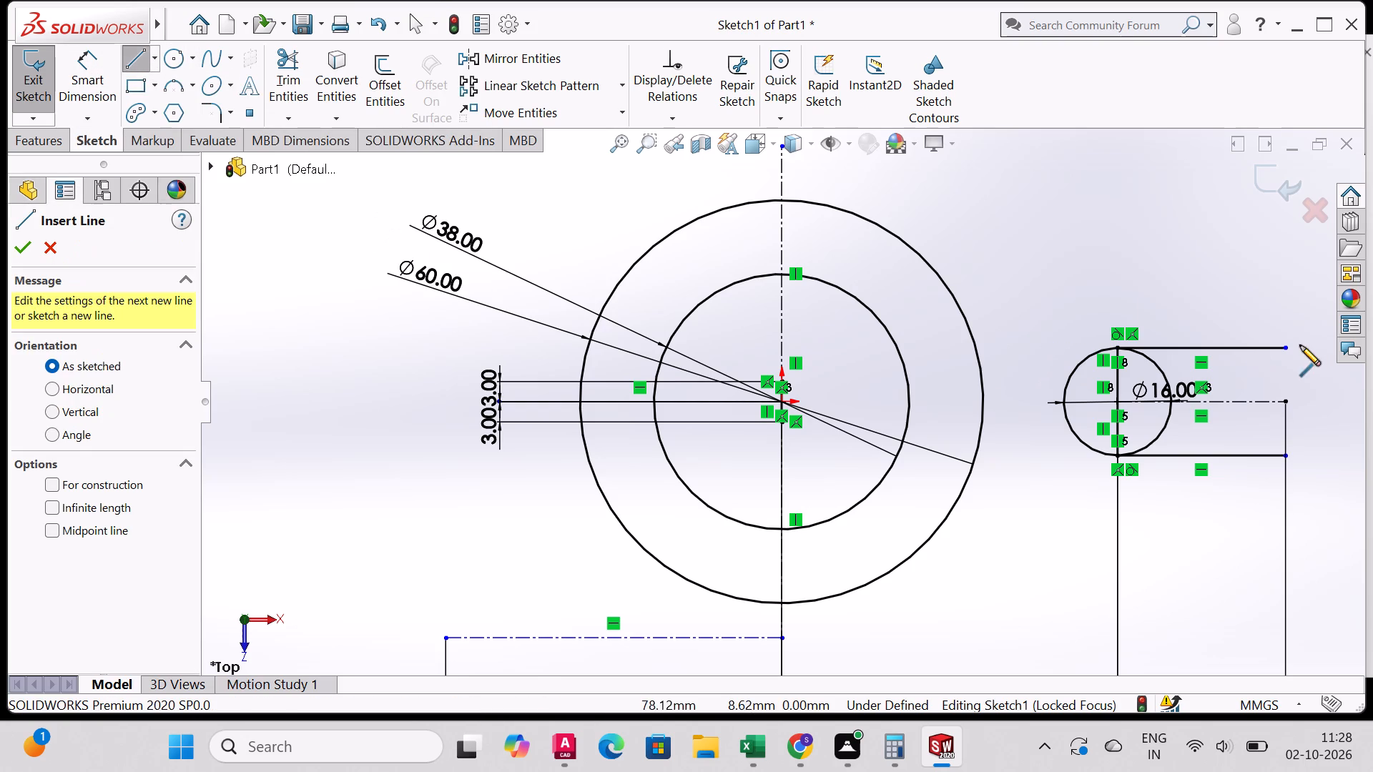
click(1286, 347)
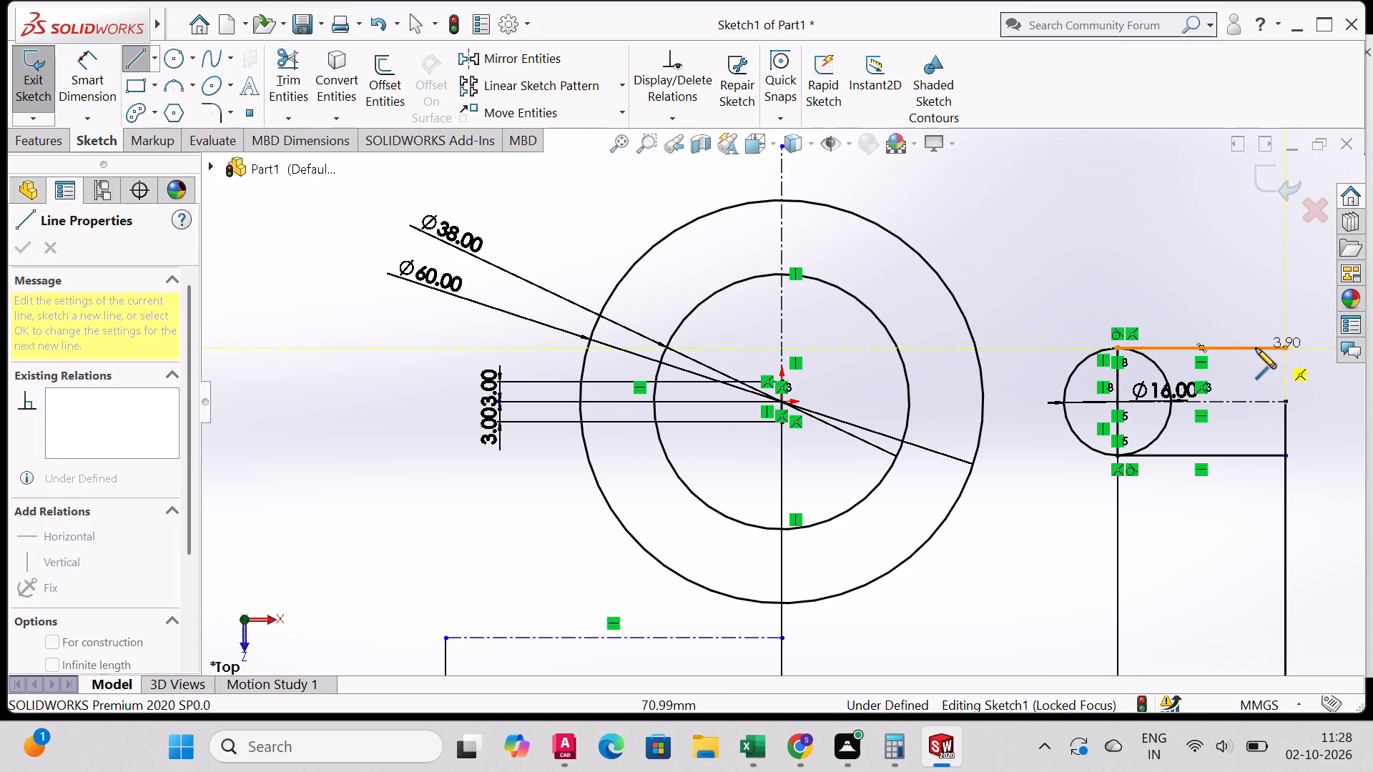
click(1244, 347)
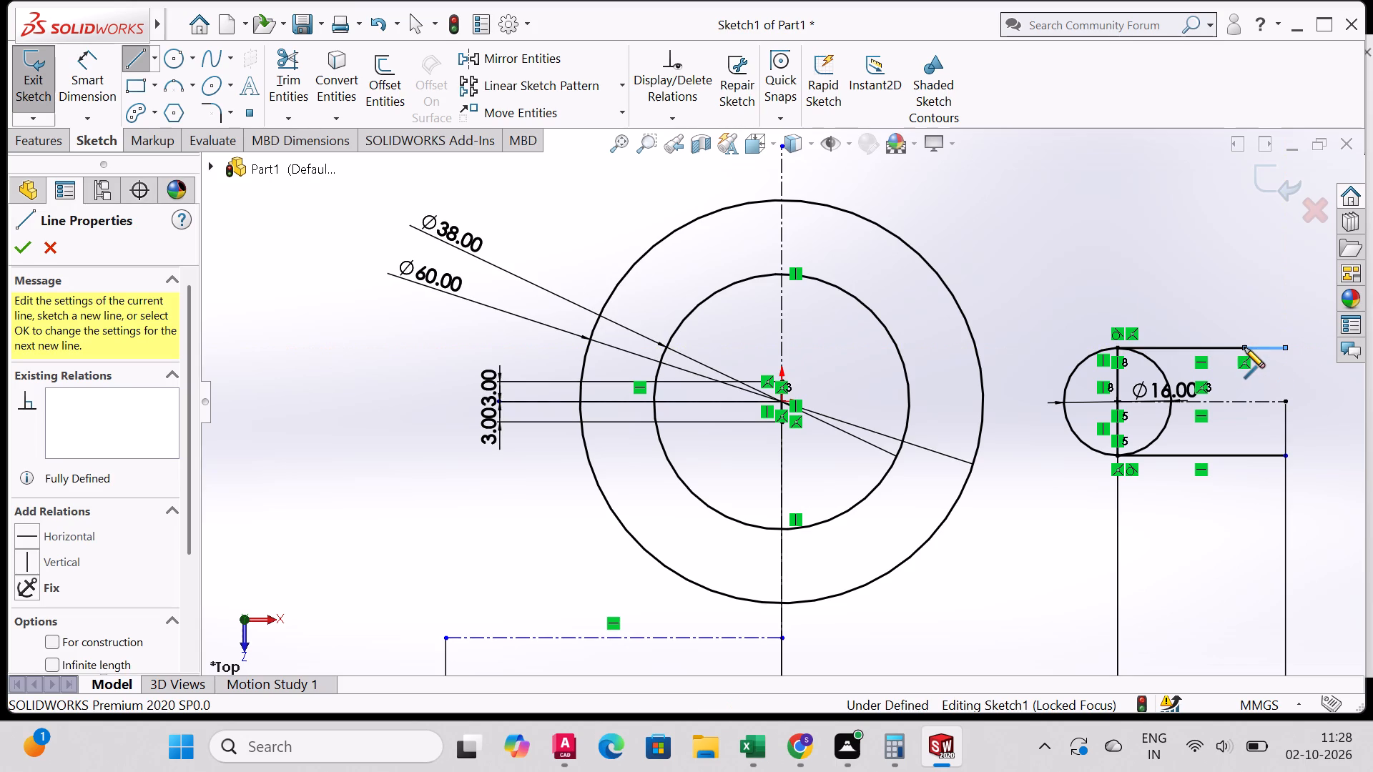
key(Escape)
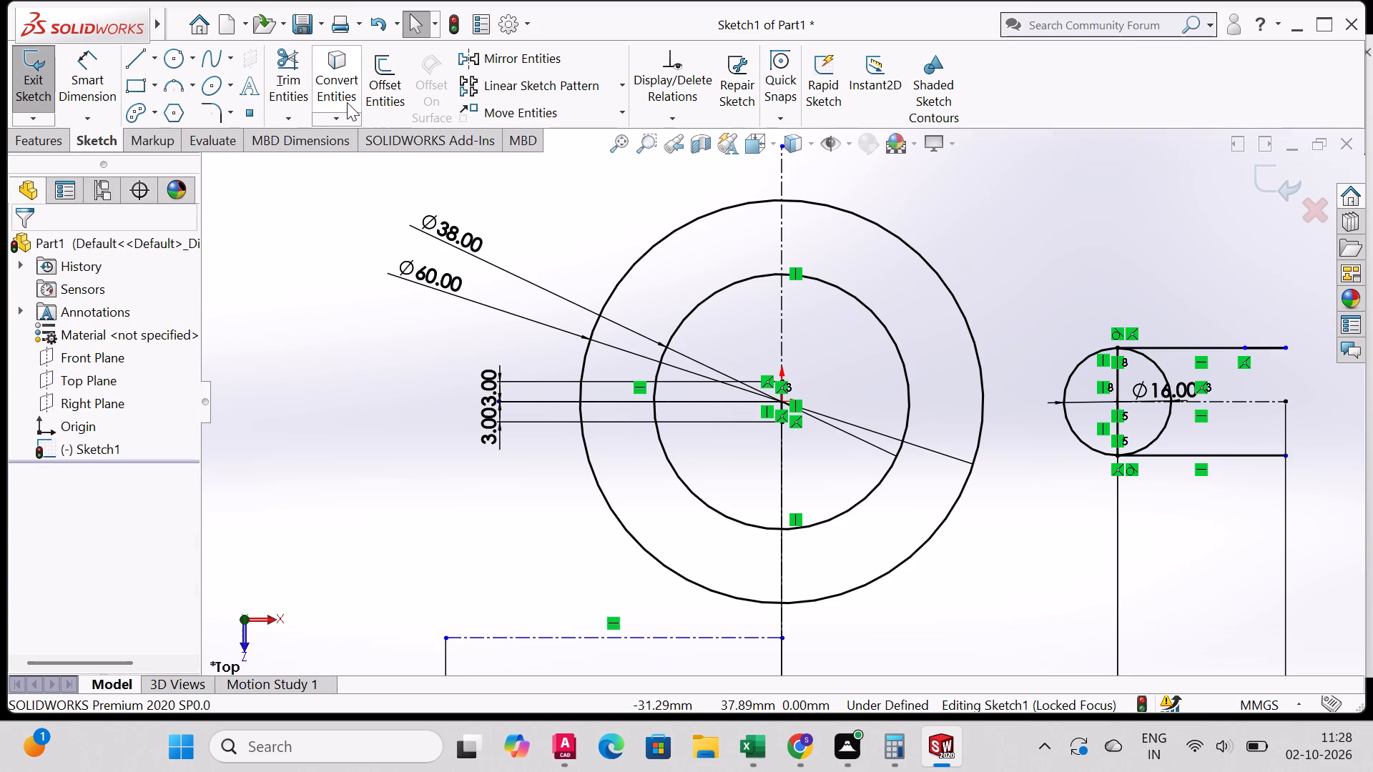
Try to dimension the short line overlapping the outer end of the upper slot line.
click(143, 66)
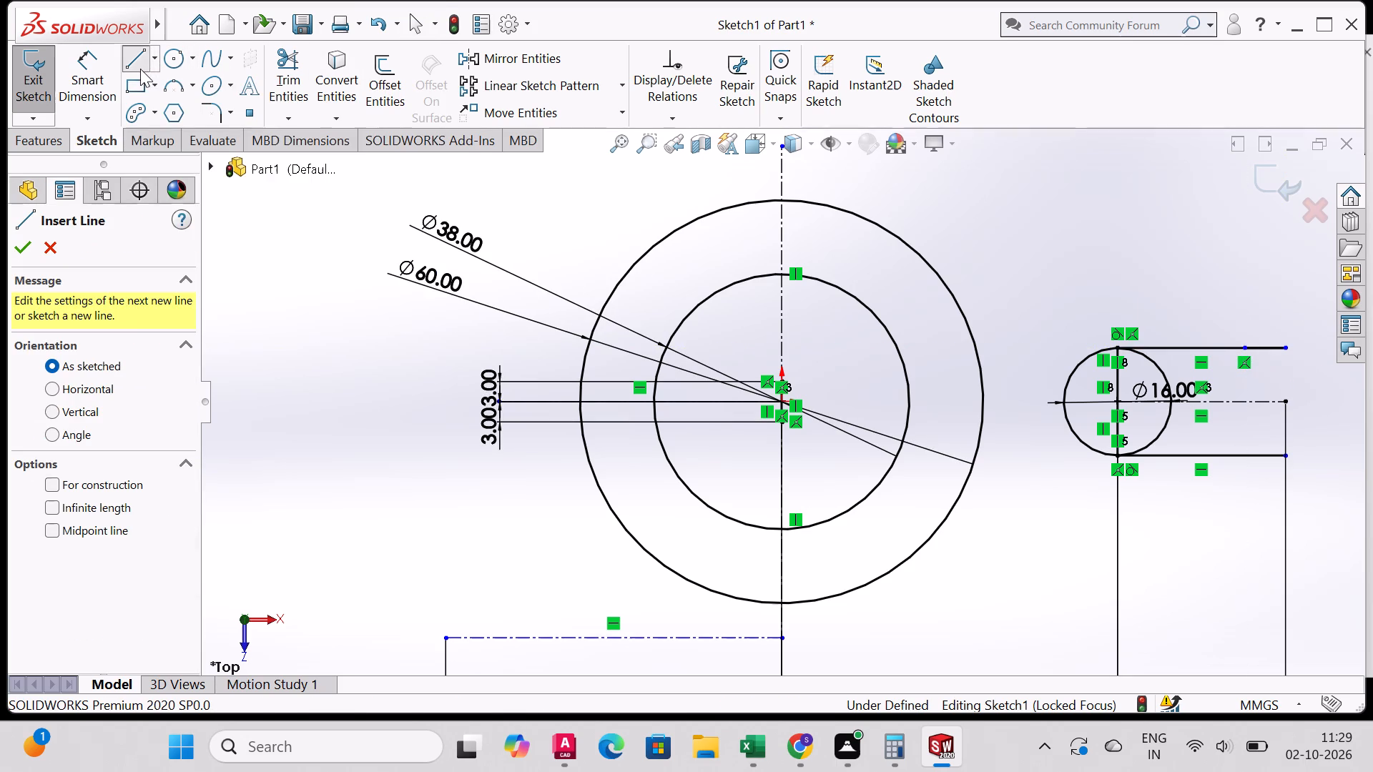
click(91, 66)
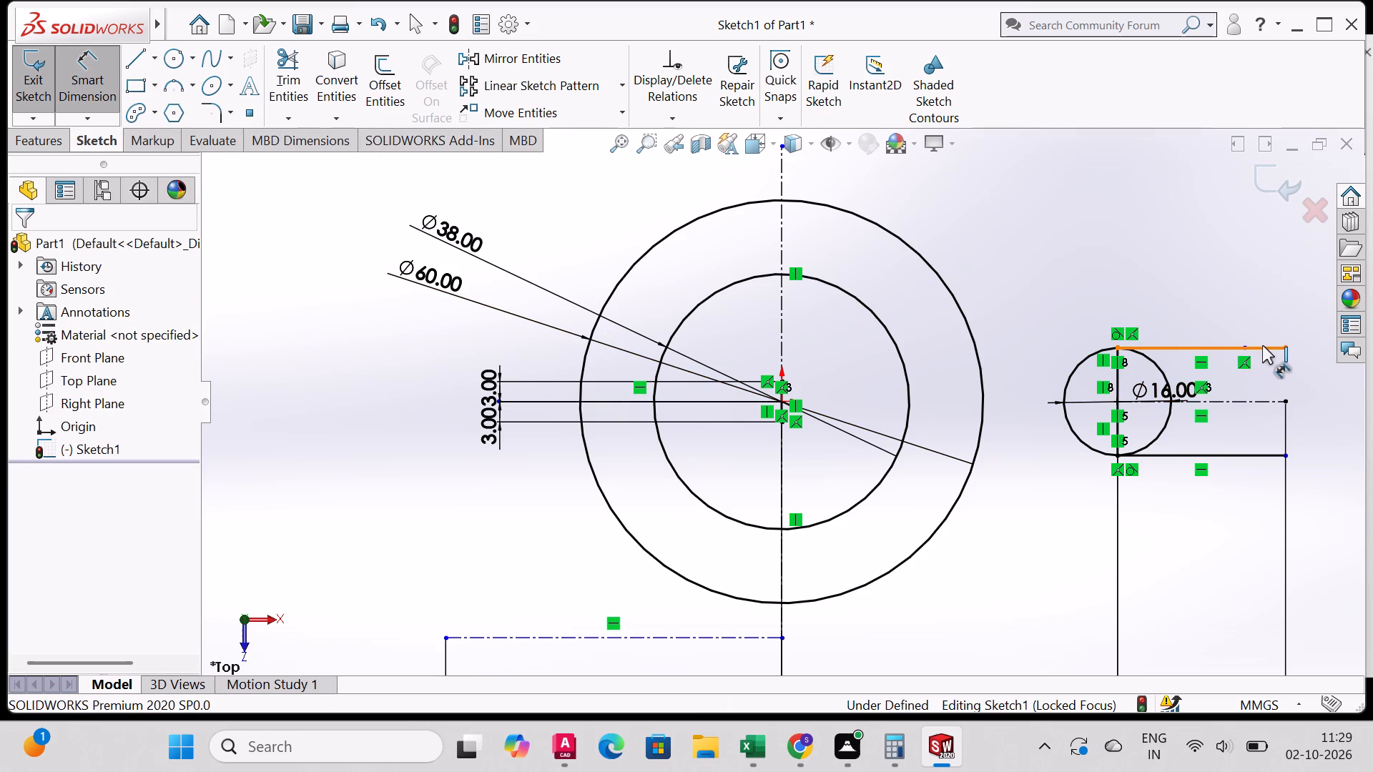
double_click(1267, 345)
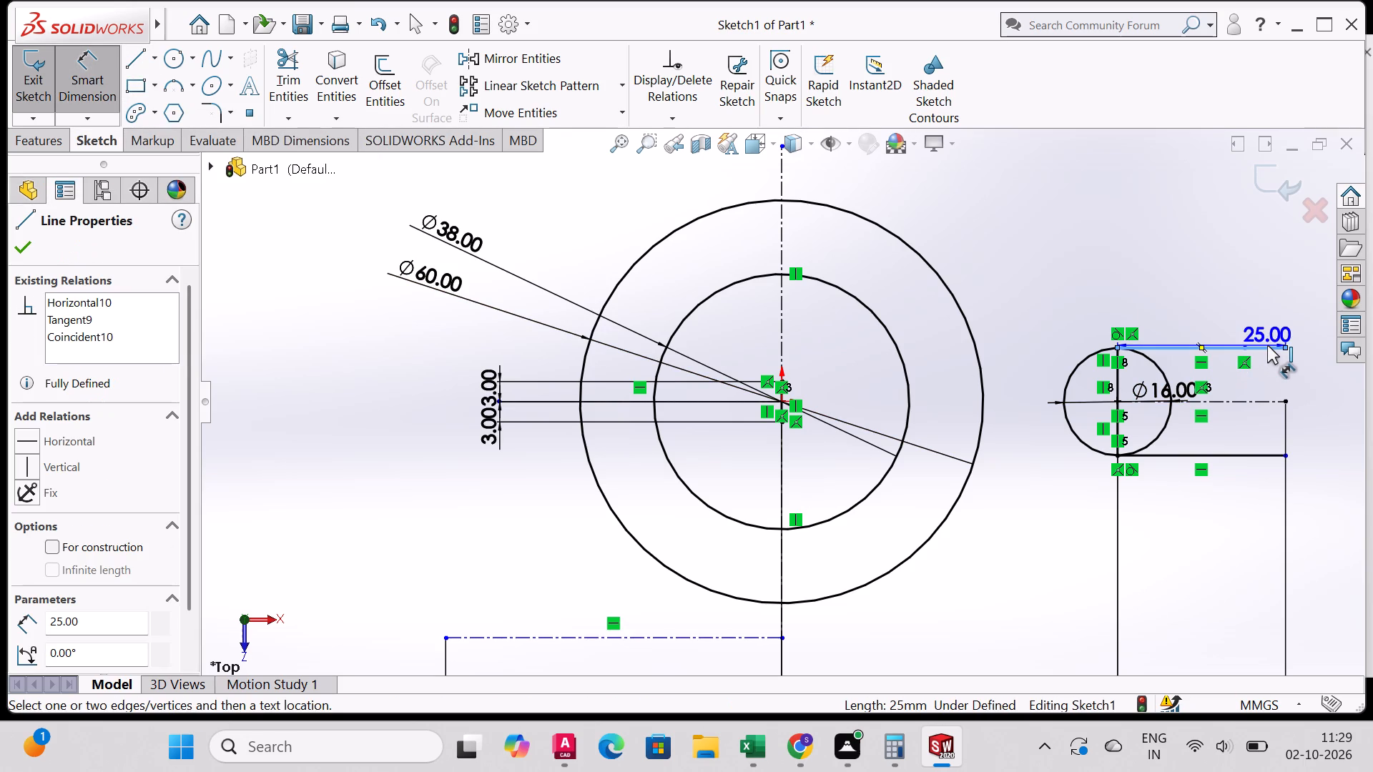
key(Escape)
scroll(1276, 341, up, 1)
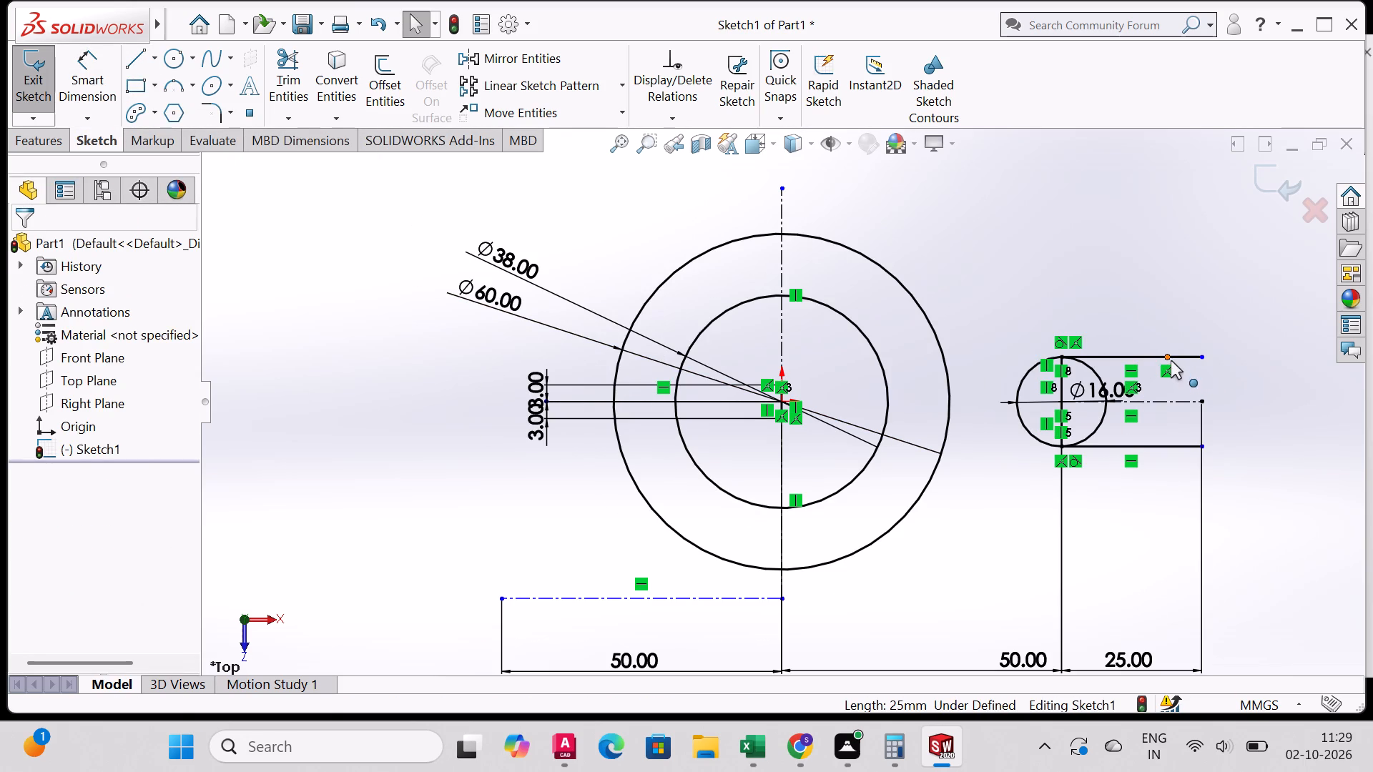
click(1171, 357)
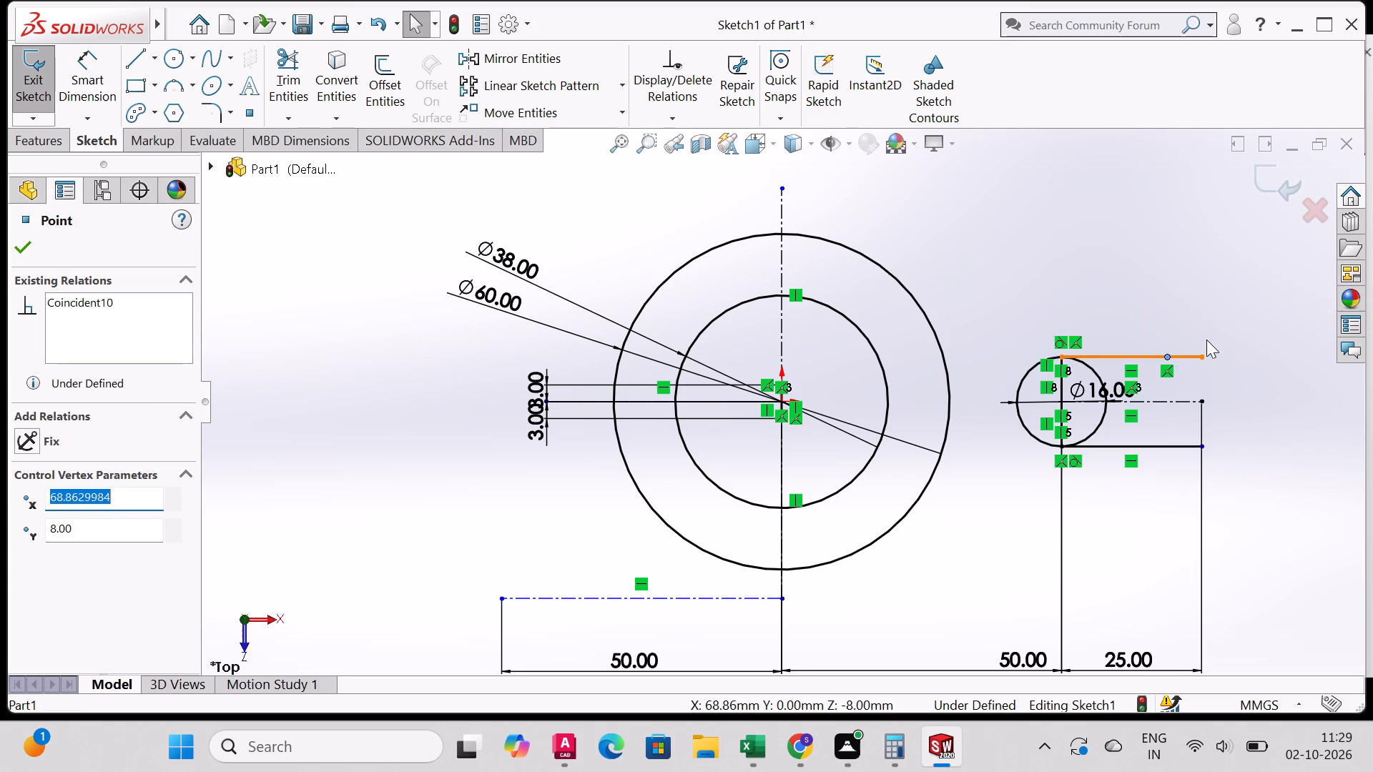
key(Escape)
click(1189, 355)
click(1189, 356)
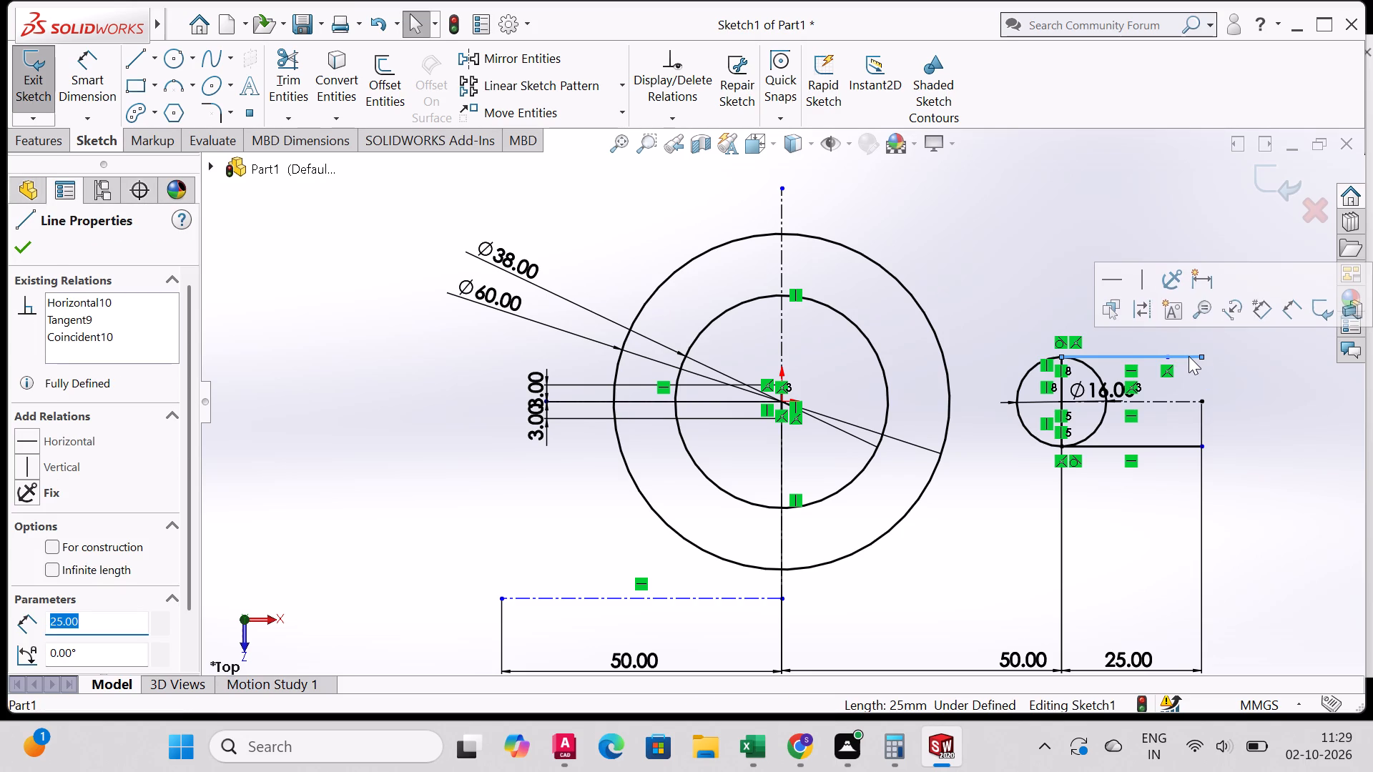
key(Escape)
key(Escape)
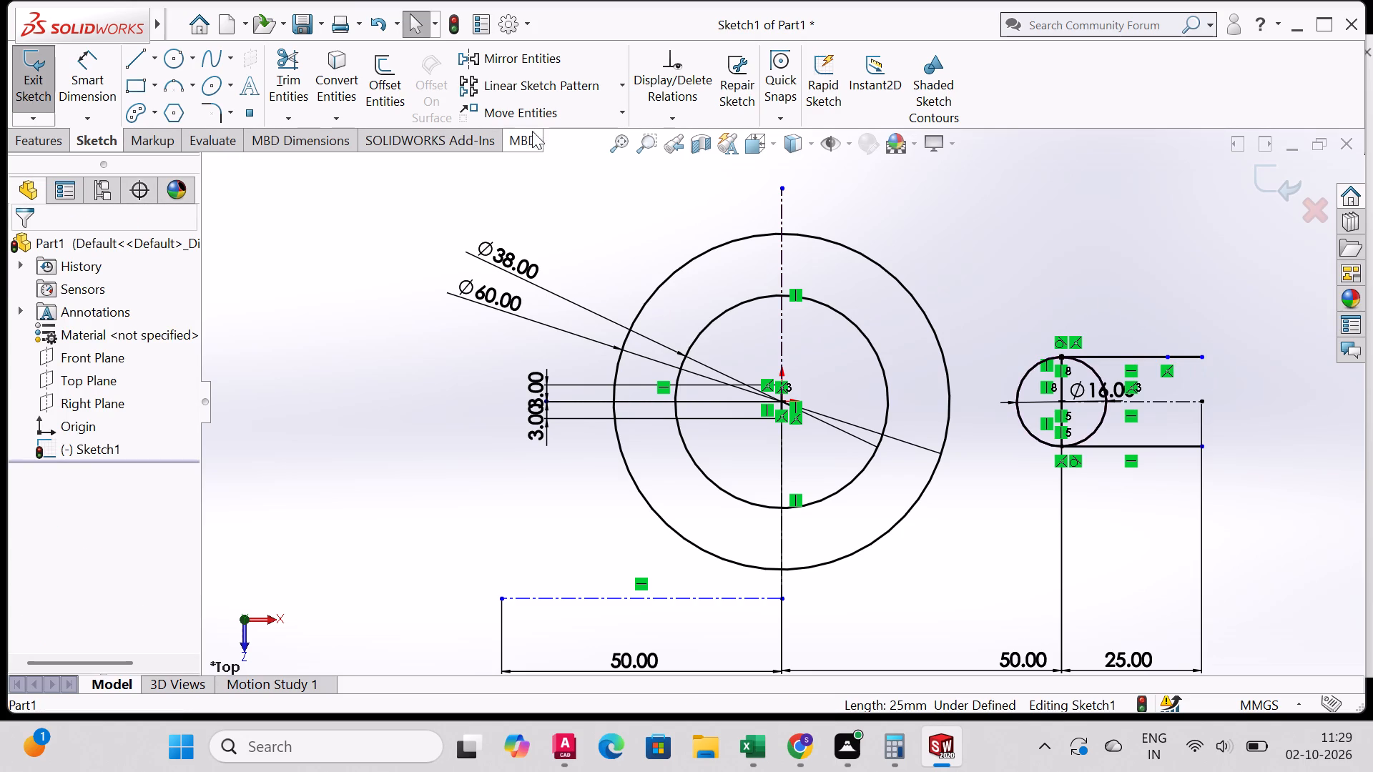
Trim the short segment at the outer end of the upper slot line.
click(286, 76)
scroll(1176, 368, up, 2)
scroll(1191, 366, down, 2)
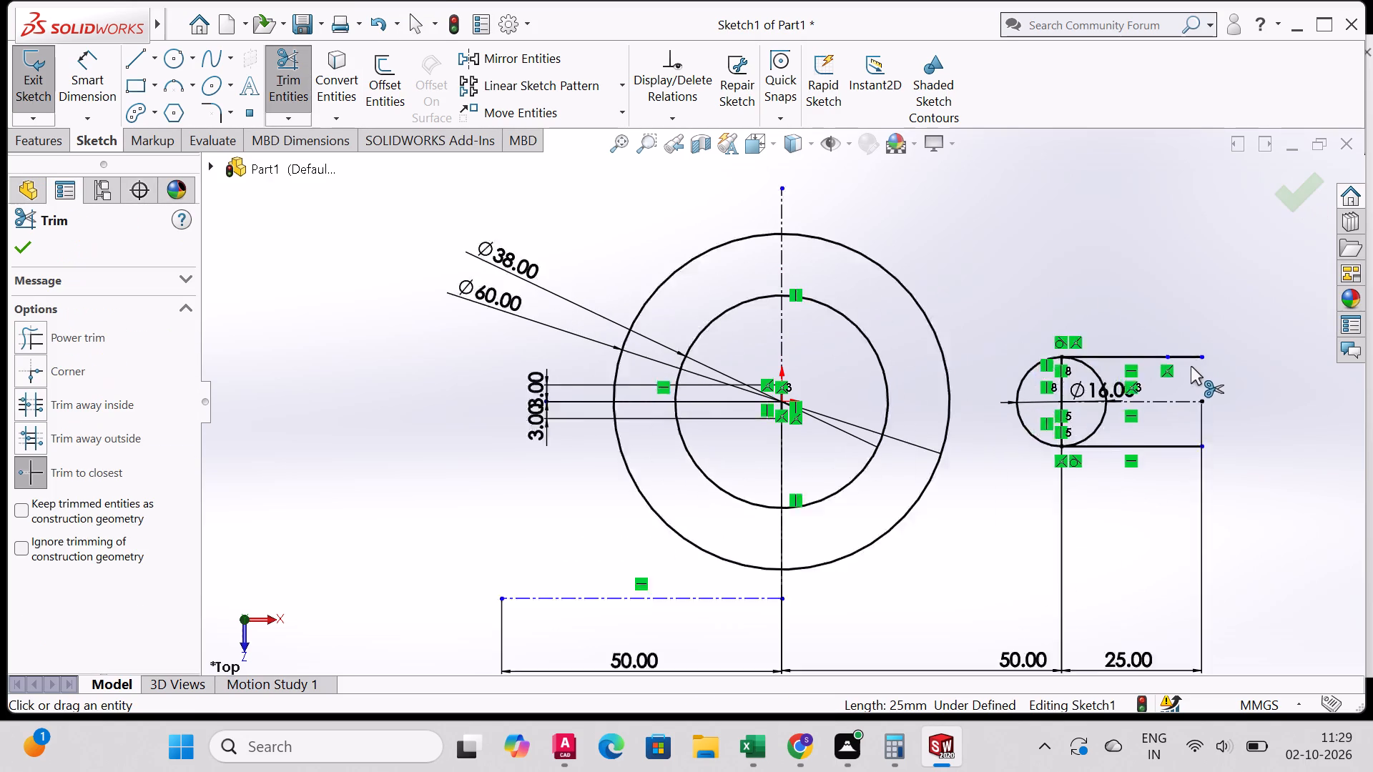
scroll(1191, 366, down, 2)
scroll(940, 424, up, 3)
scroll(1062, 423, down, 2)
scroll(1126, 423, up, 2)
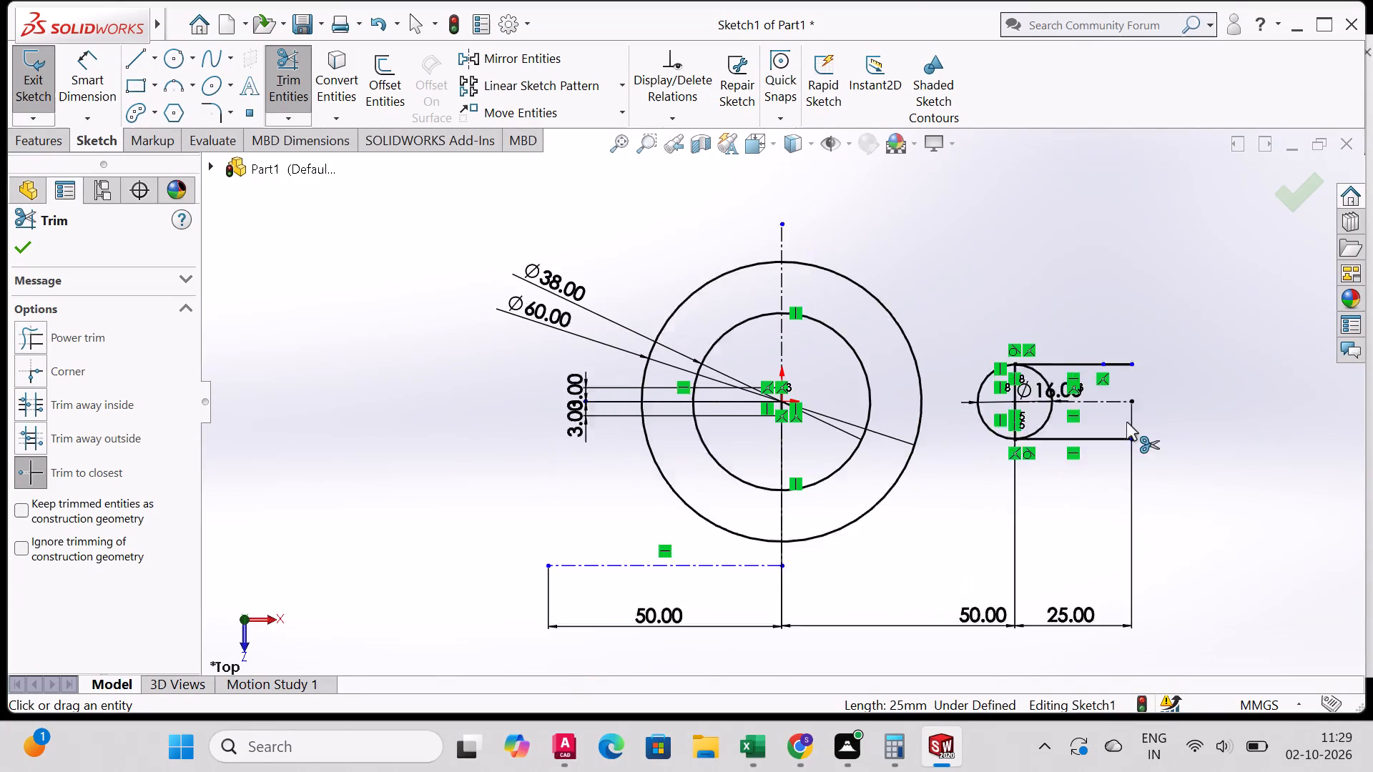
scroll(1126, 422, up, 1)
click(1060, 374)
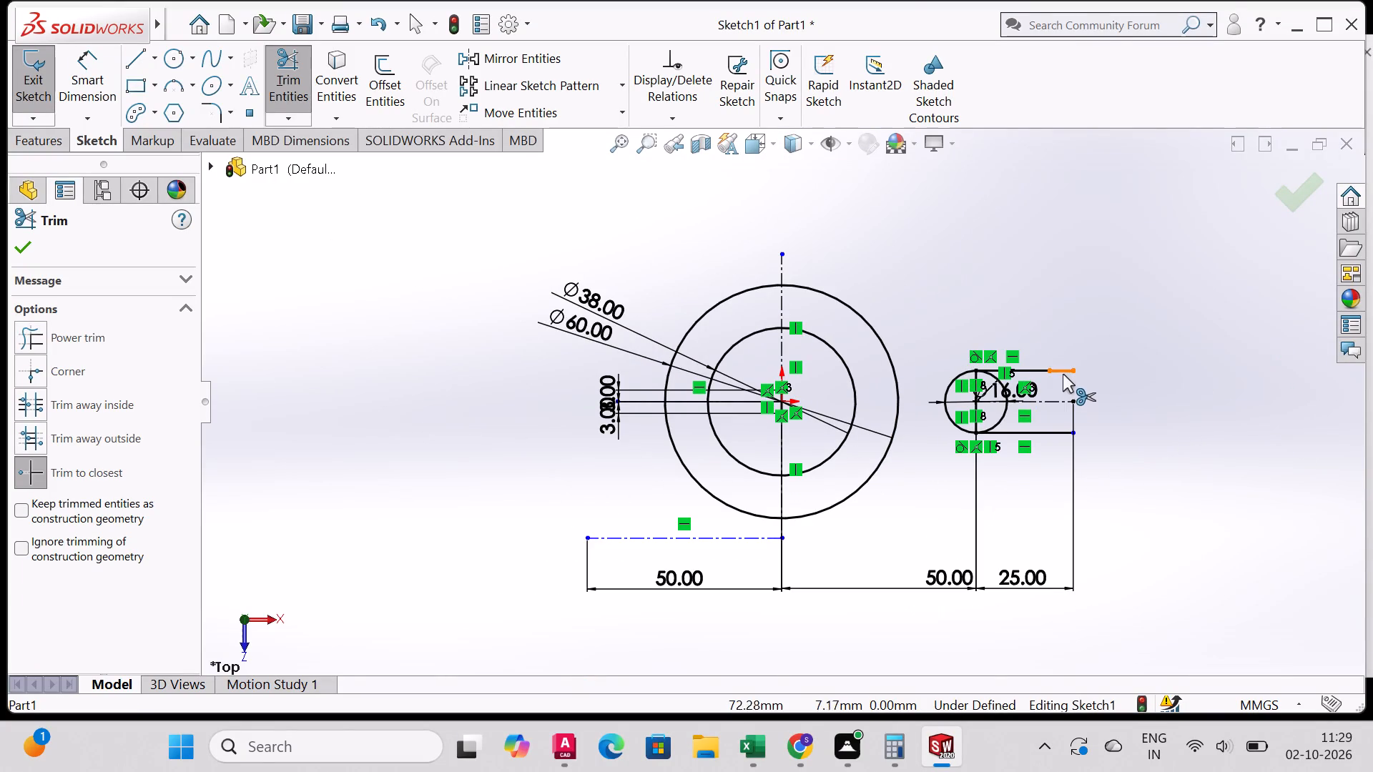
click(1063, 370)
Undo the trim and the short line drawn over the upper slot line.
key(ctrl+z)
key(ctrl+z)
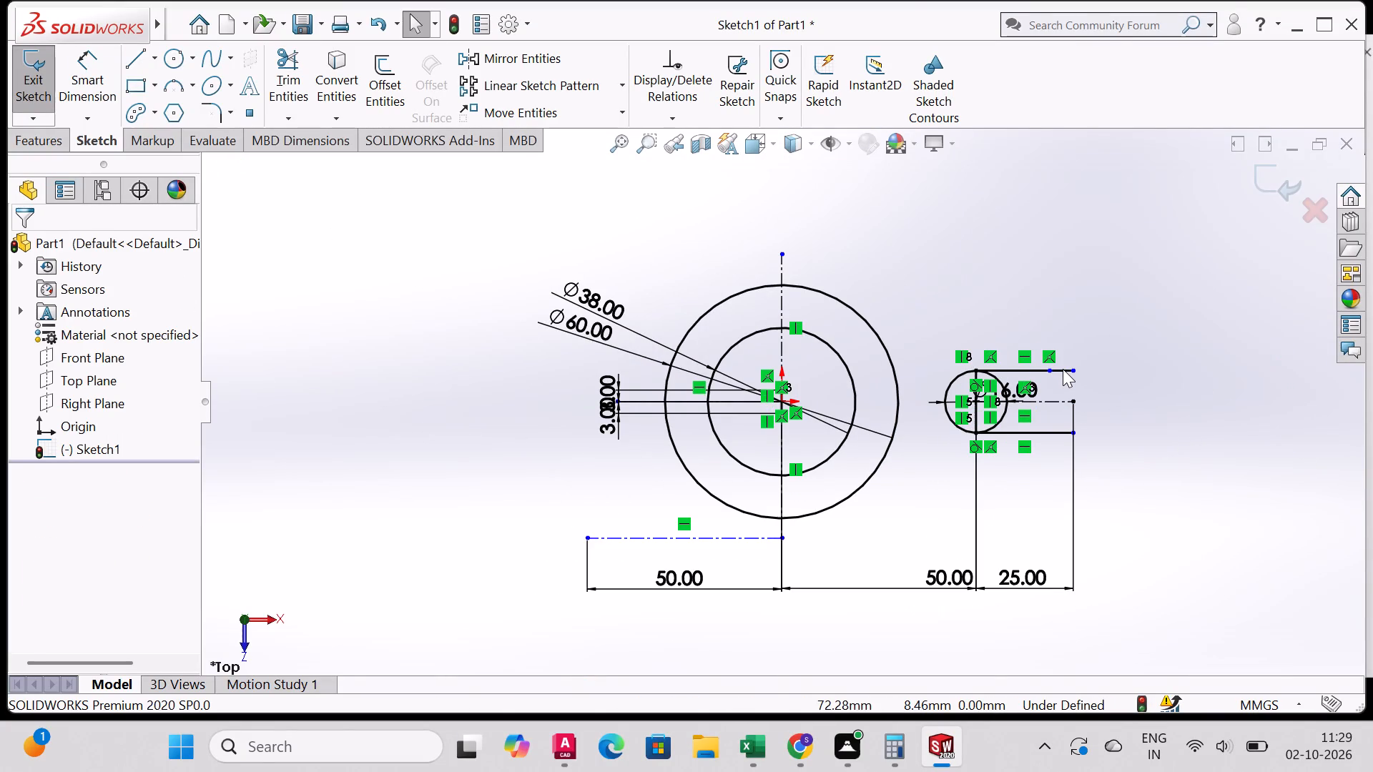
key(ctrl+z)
Draw a vertical line about 3.4 mm up from the upper slot line's outer end, continuing about 7 mm horizontally inward.
scroll(1093, 309, up, 2)
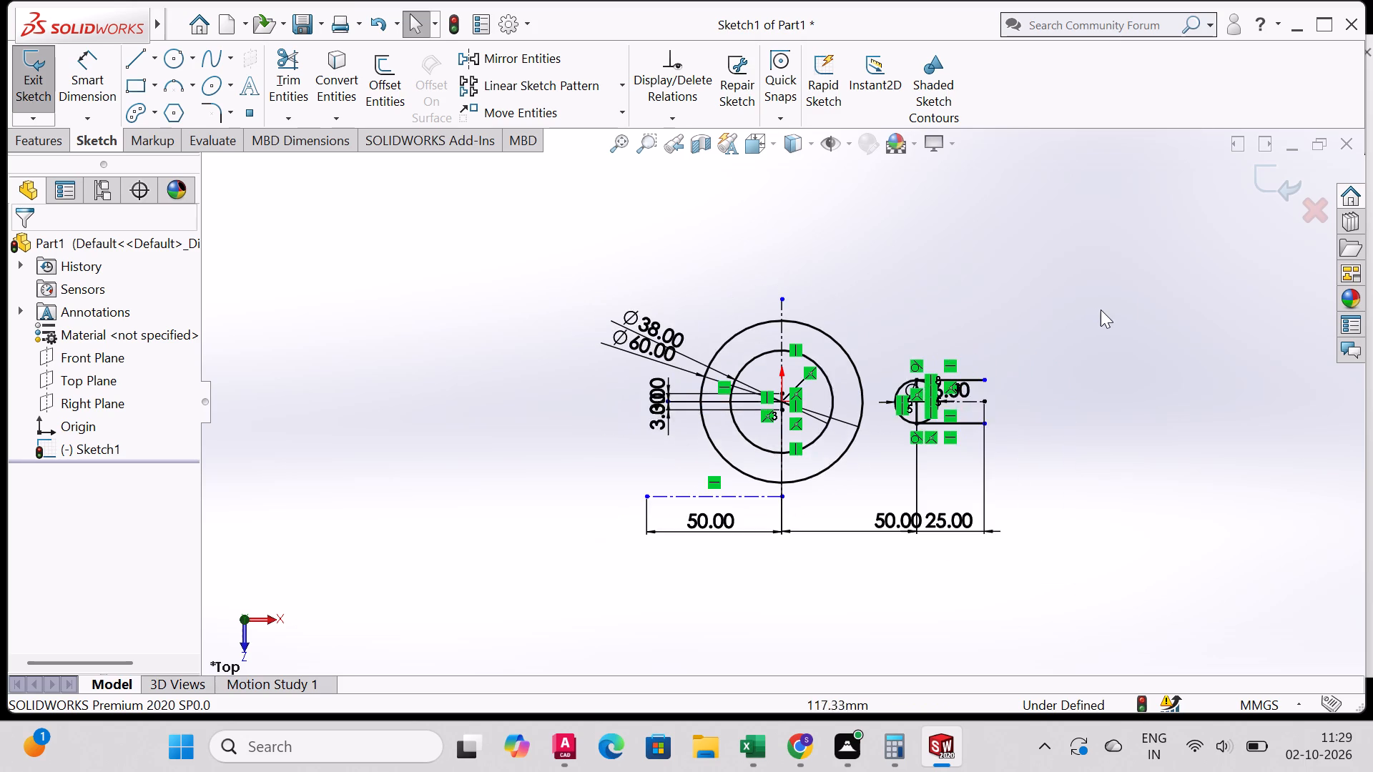
scroll(1106, 317, down, 4)
click(132, 67)
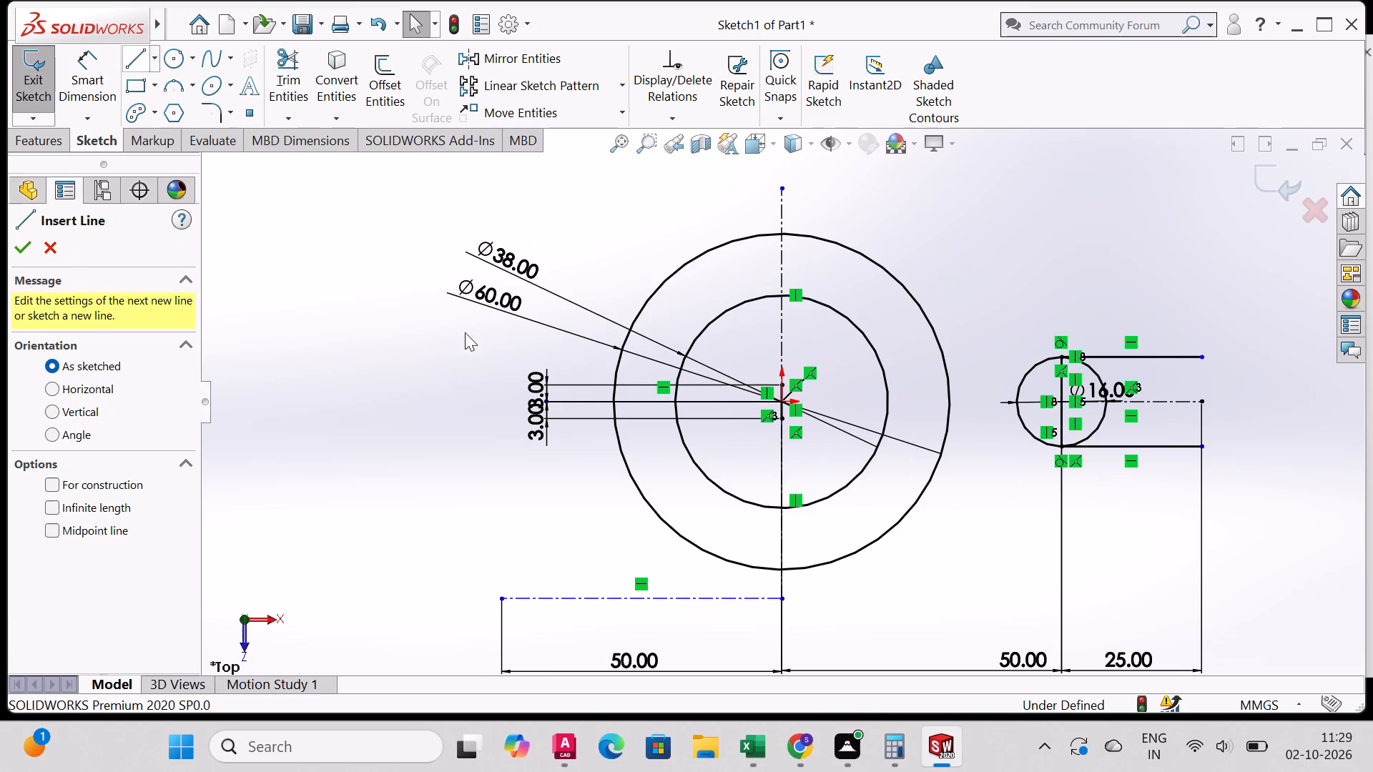
click(1201, 358)
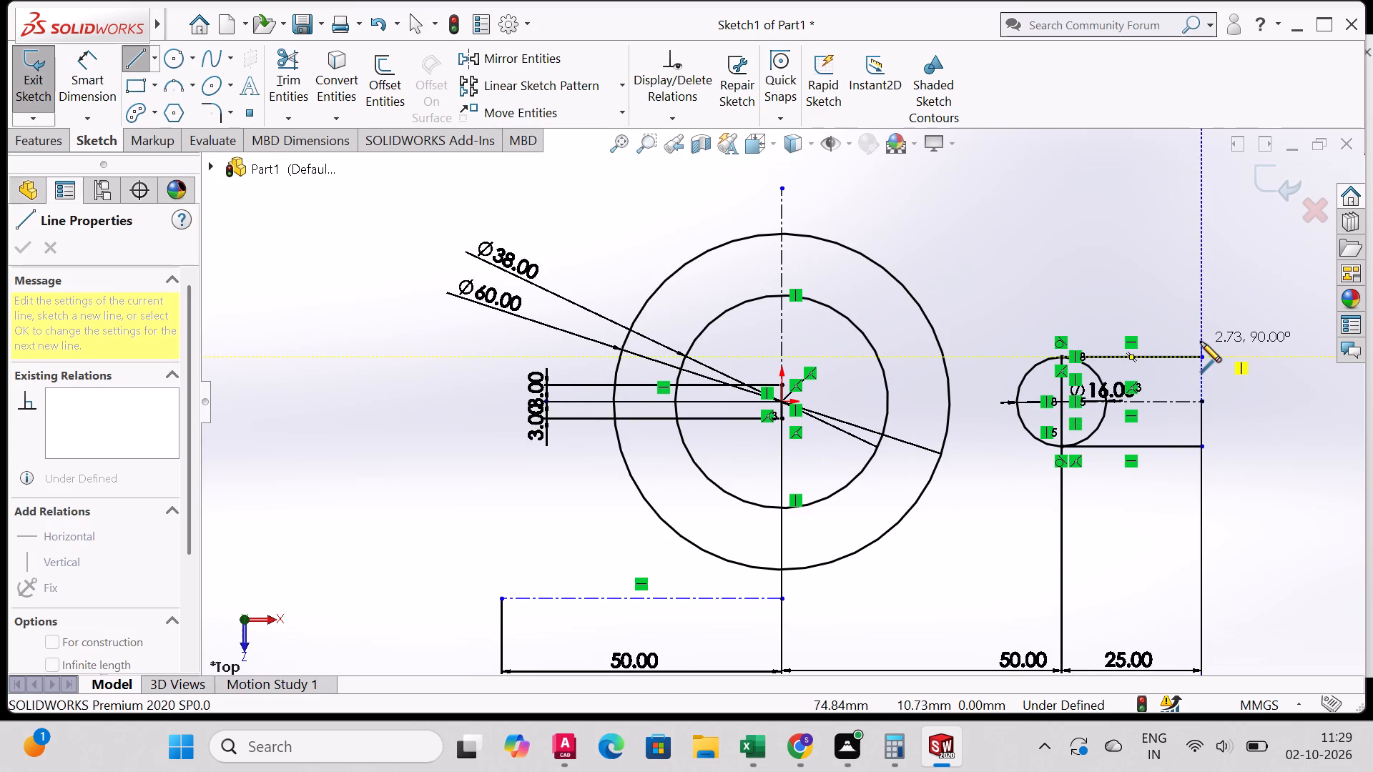
click(1201, 338)
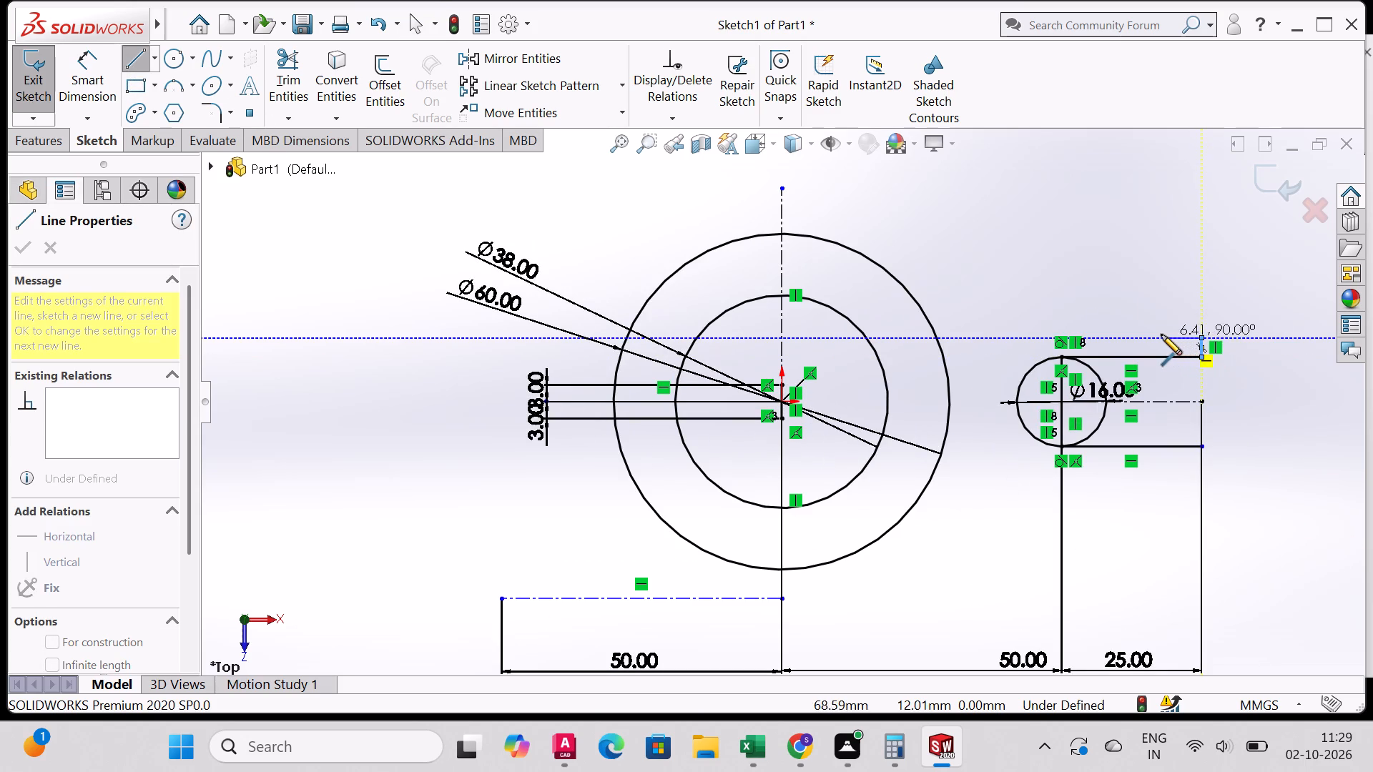
click(1161, 334)
right_click(1161, 334)
click(1183, 346)
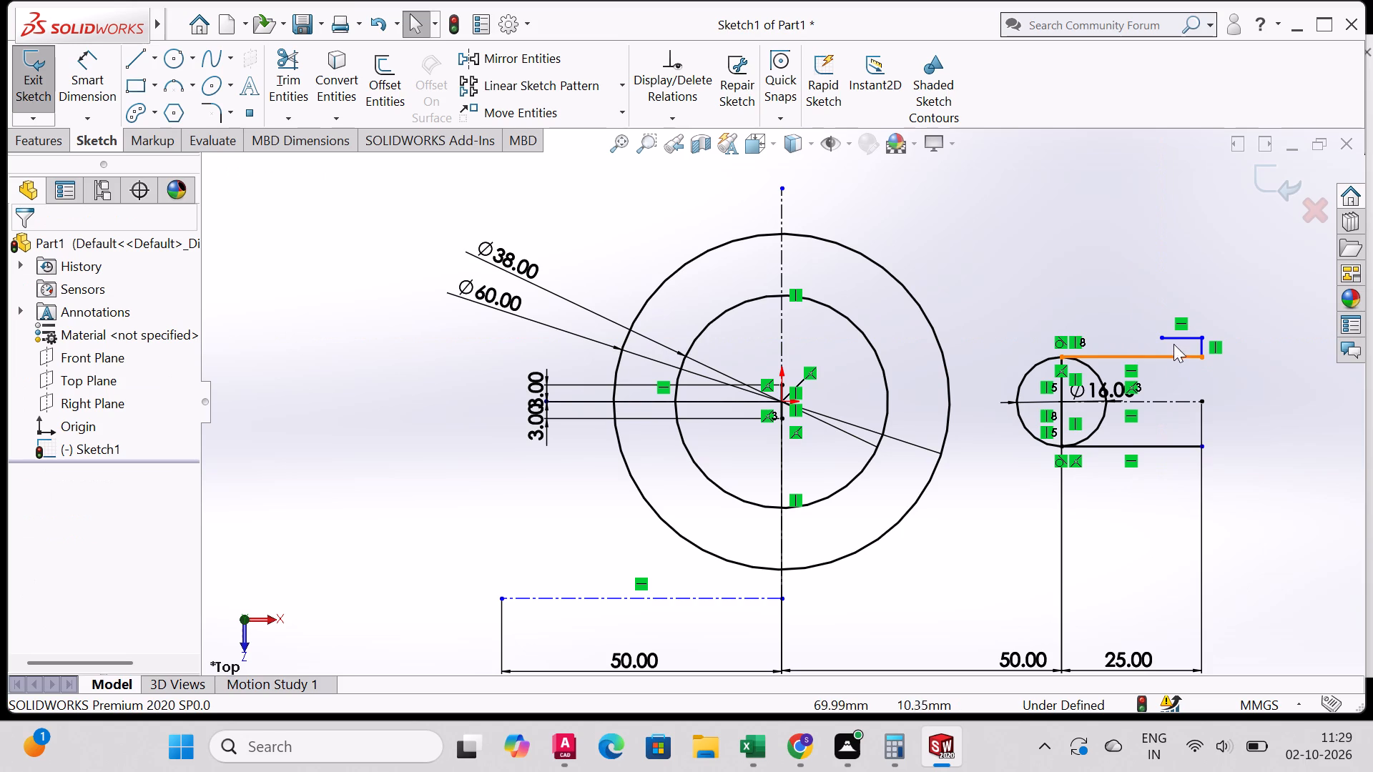
Set the length of the short horizontal line above the slot to 6 mm.
double_click(1176, 340)
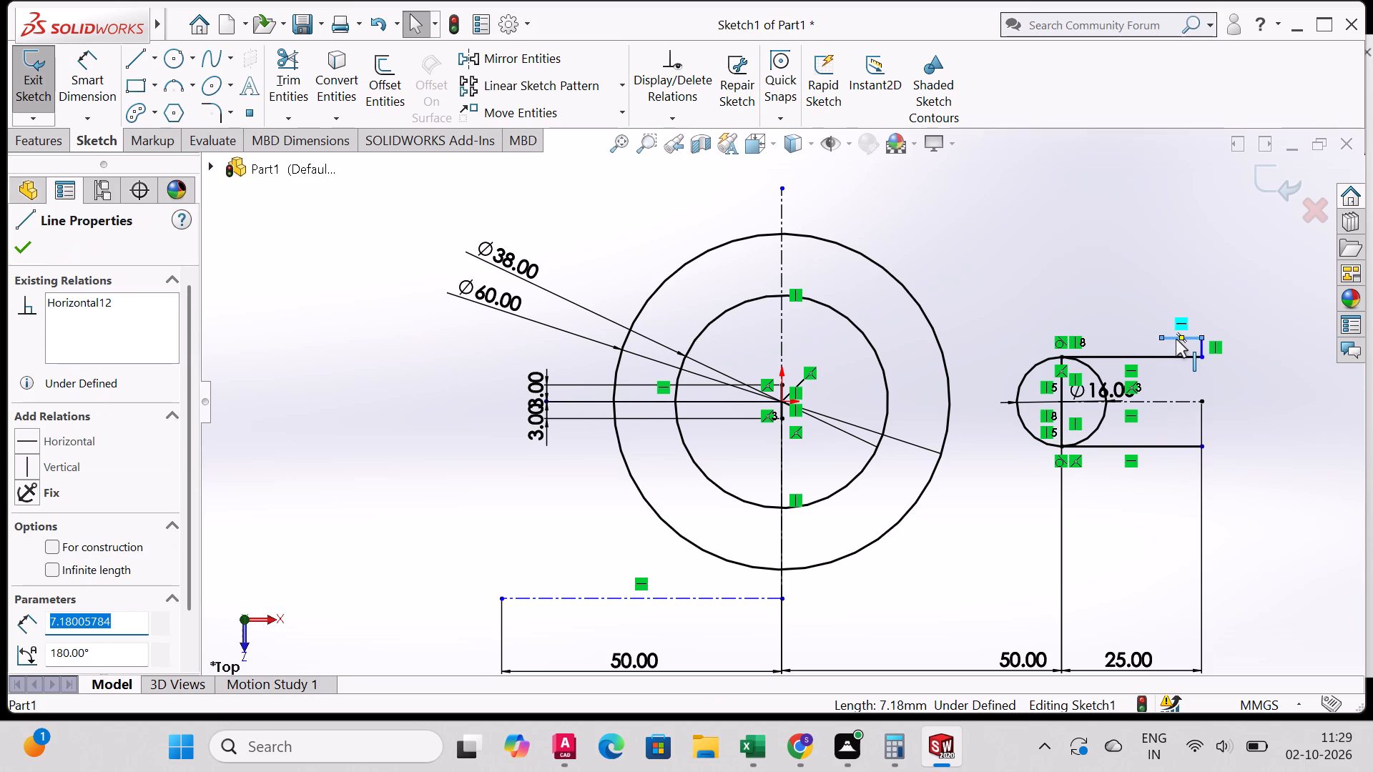
key(6)
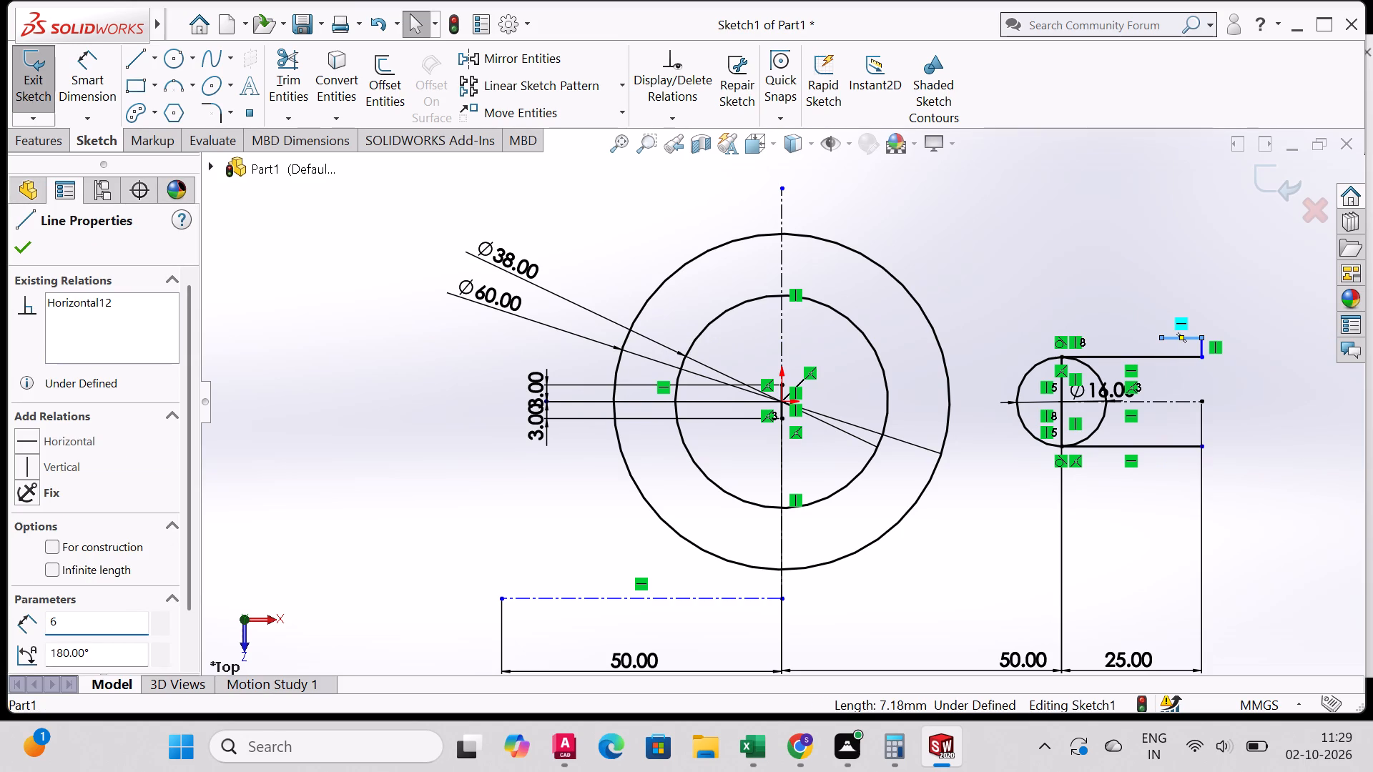
key(Return)
Draw a vertical line about 3.4 mm long from the 6 mm line's inner end down to the upper slot line.
click(139, 49)
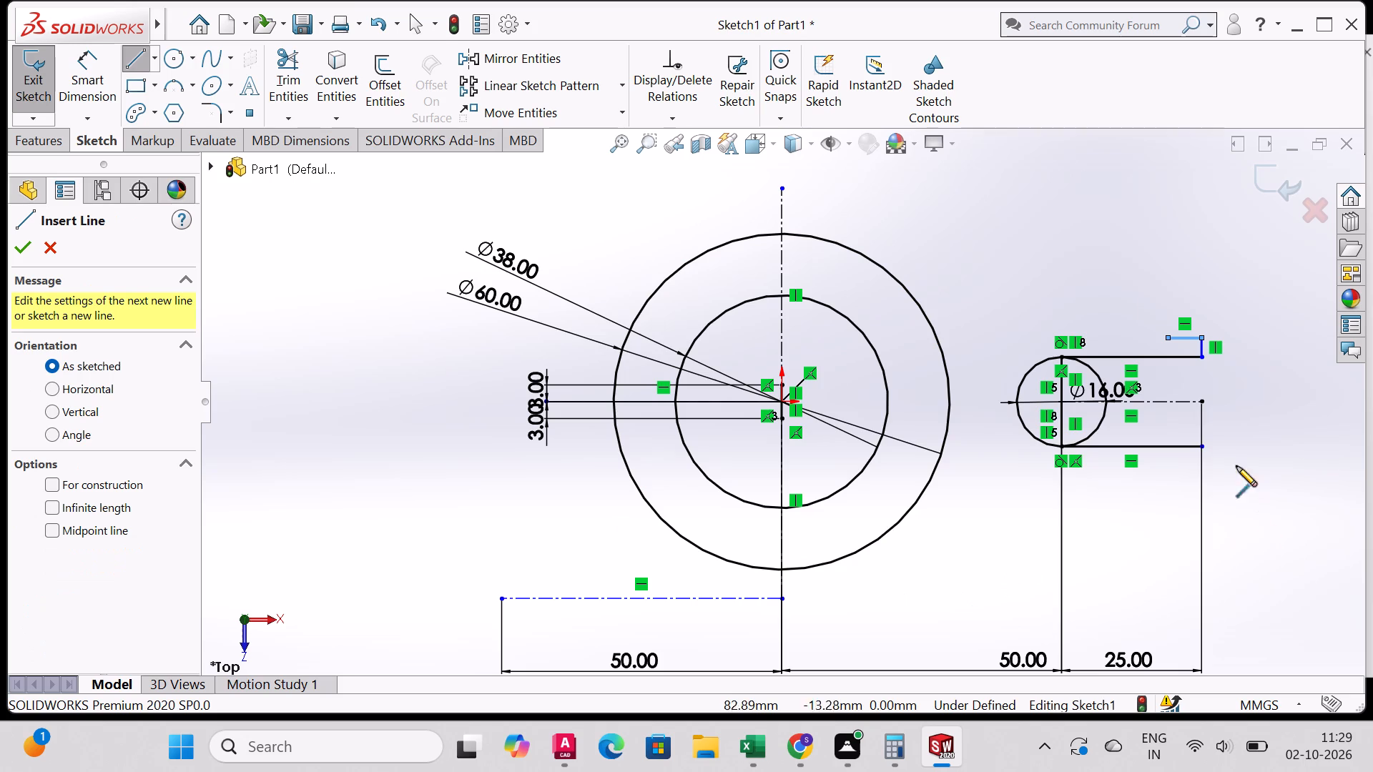
scroll(1211, 381, up, 1)
scroll(1223, 365, down, 3)
scroll(1249, 457, down, 3)
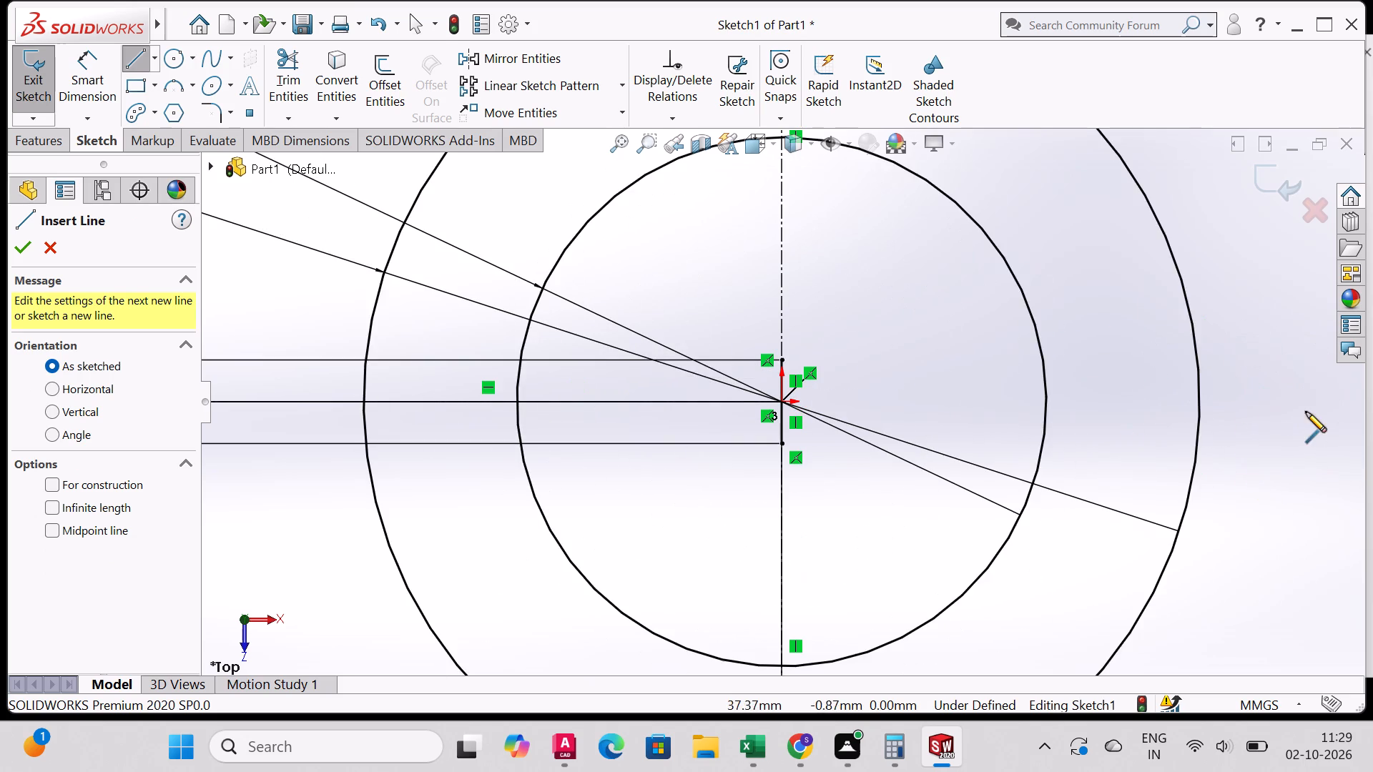
scroll(1277, 418, up, 8)
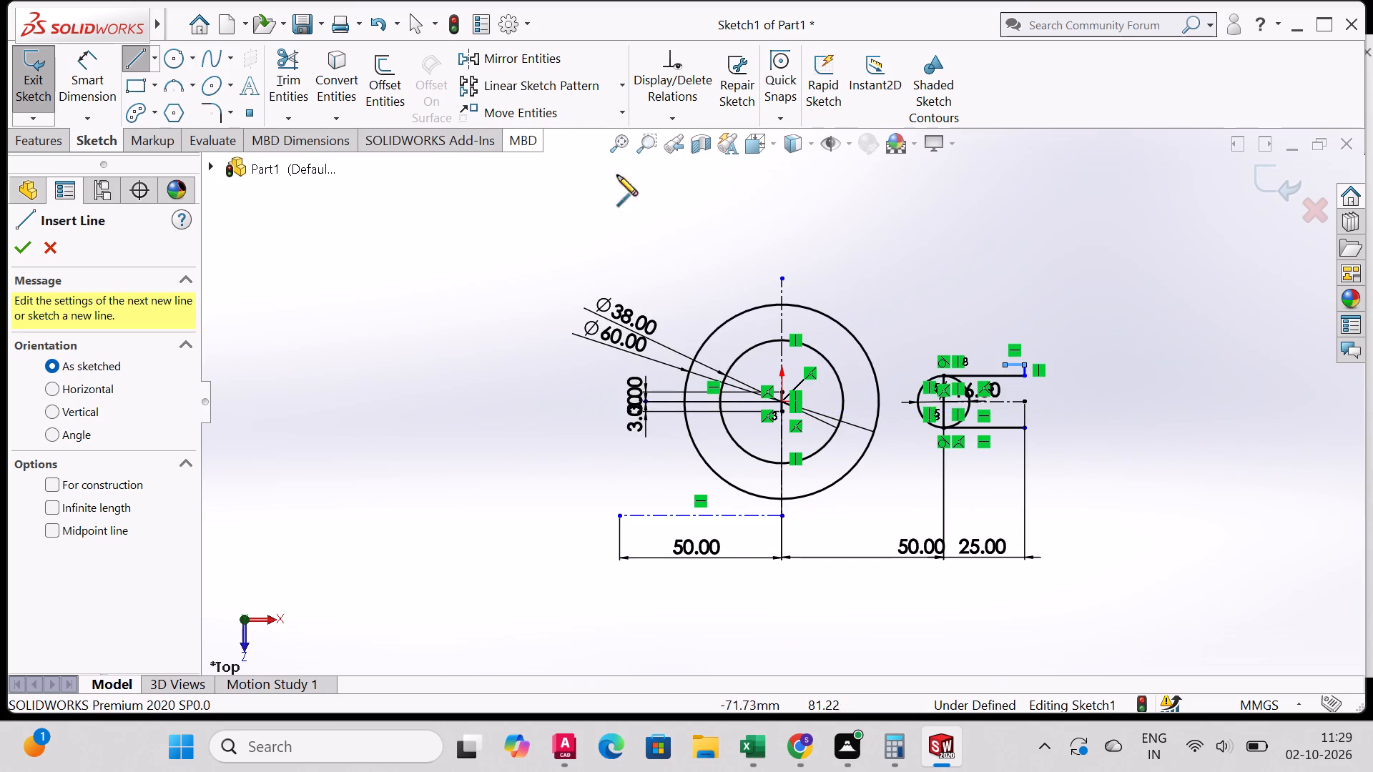
click(646, 146)
drag(948, 315, 1078, 379)
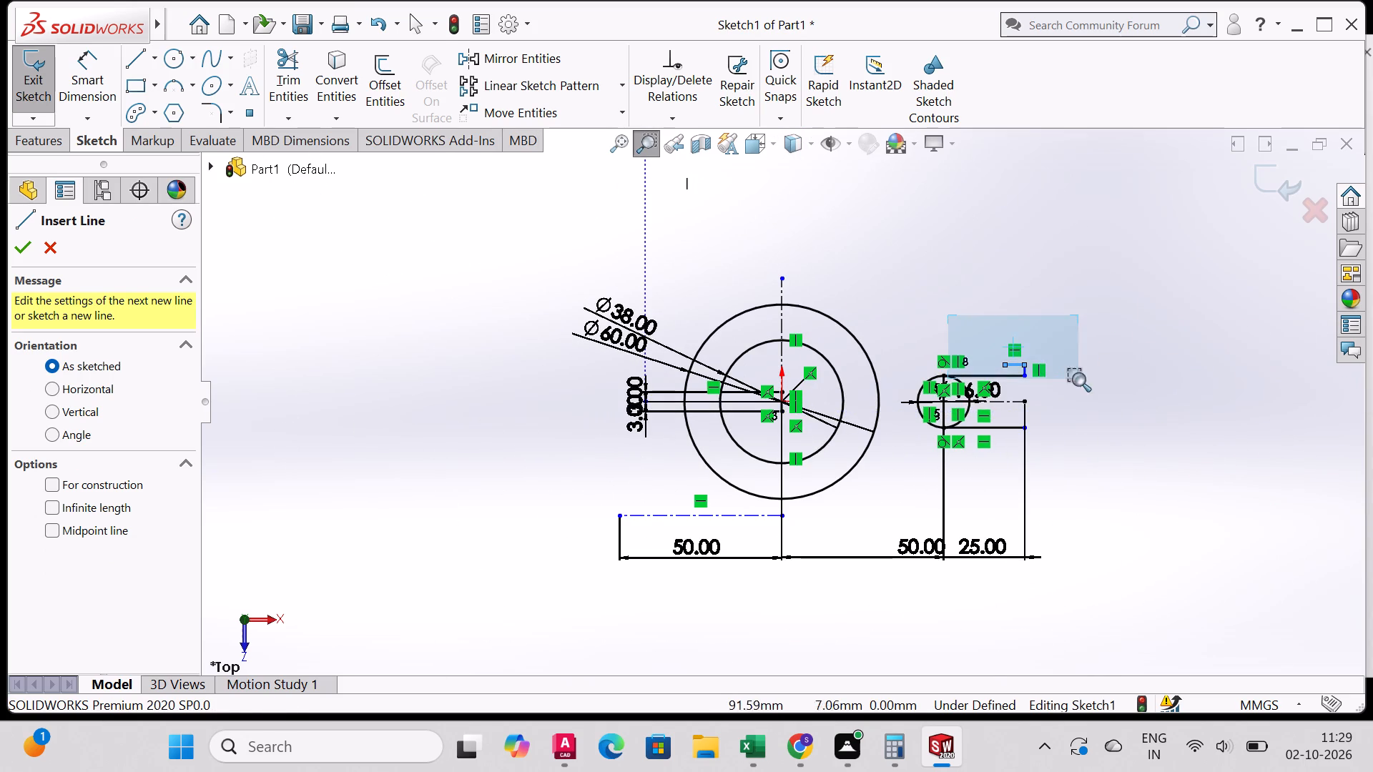
drag(1078, 379, 1111, 418)
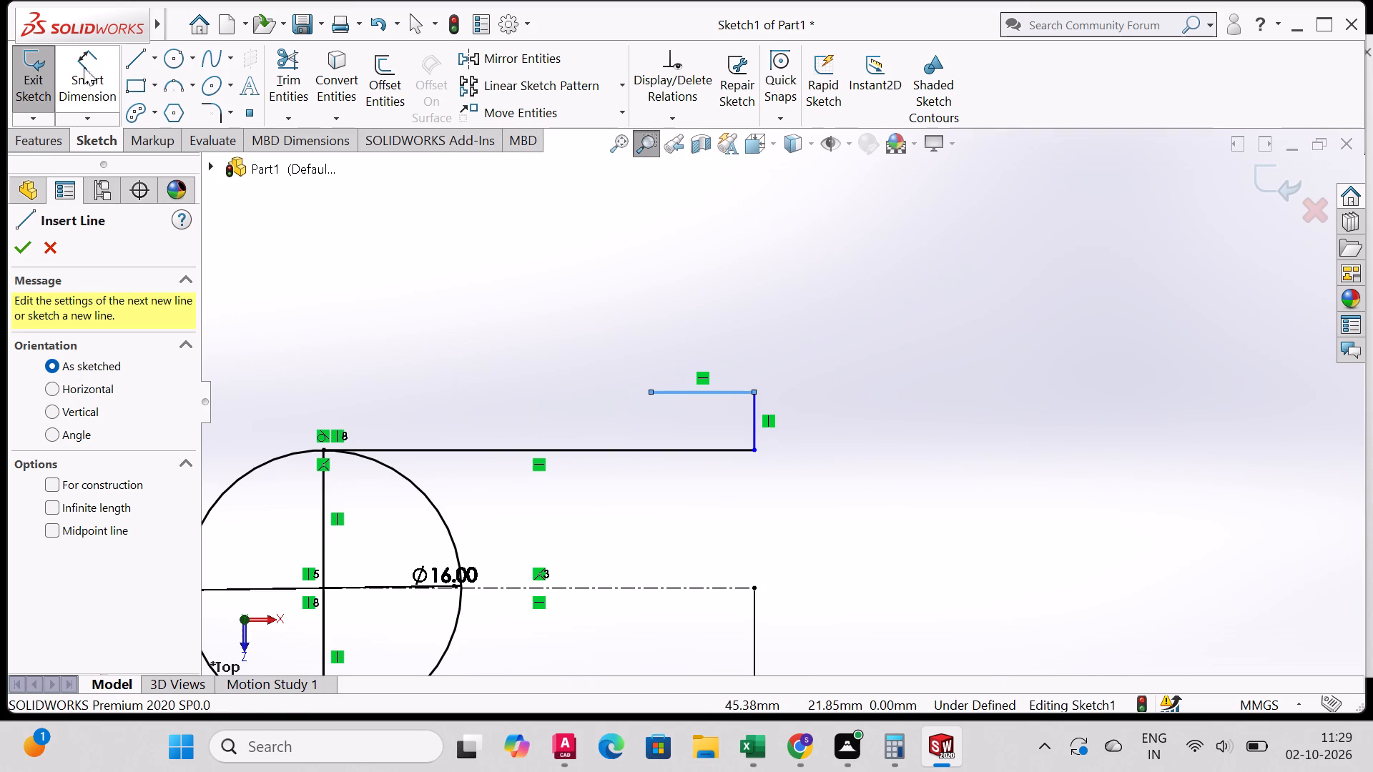
click(132, 54)
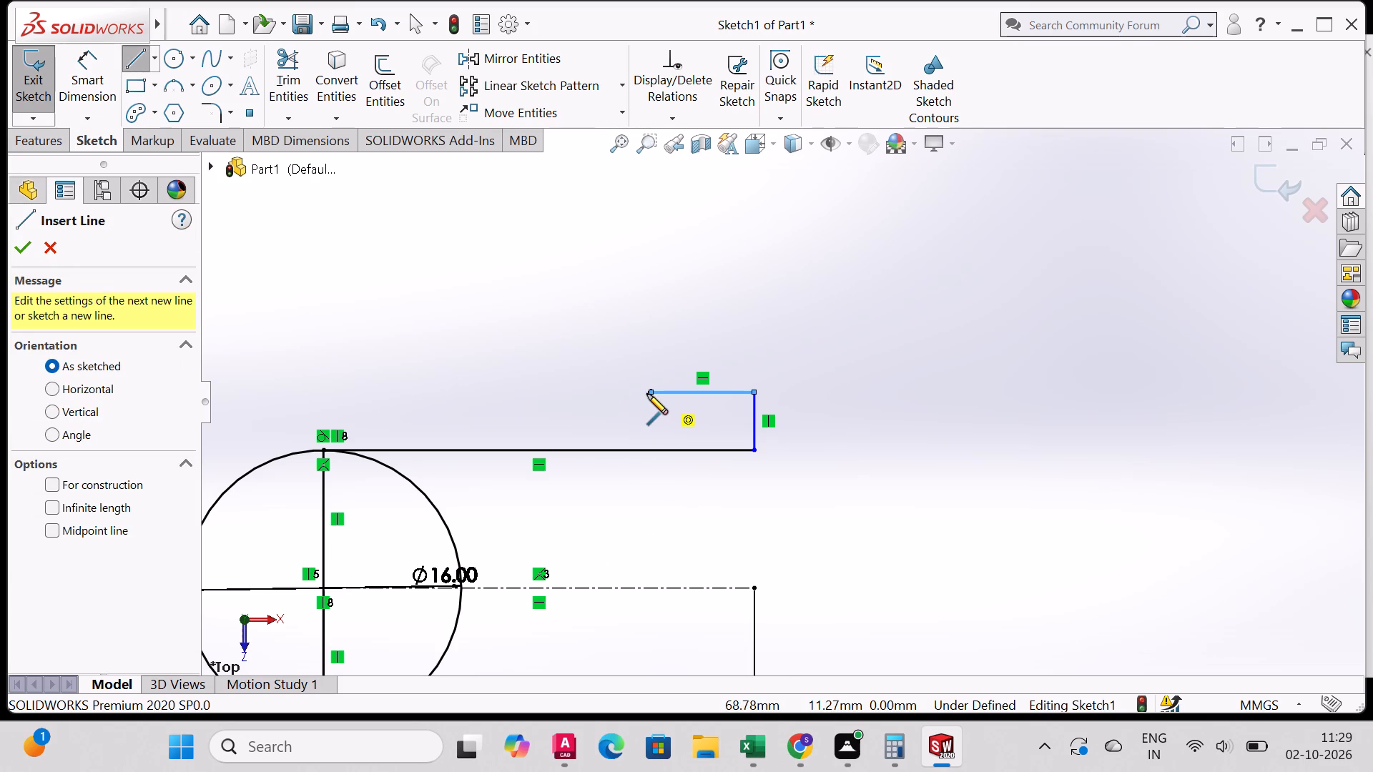
click(650, 390)
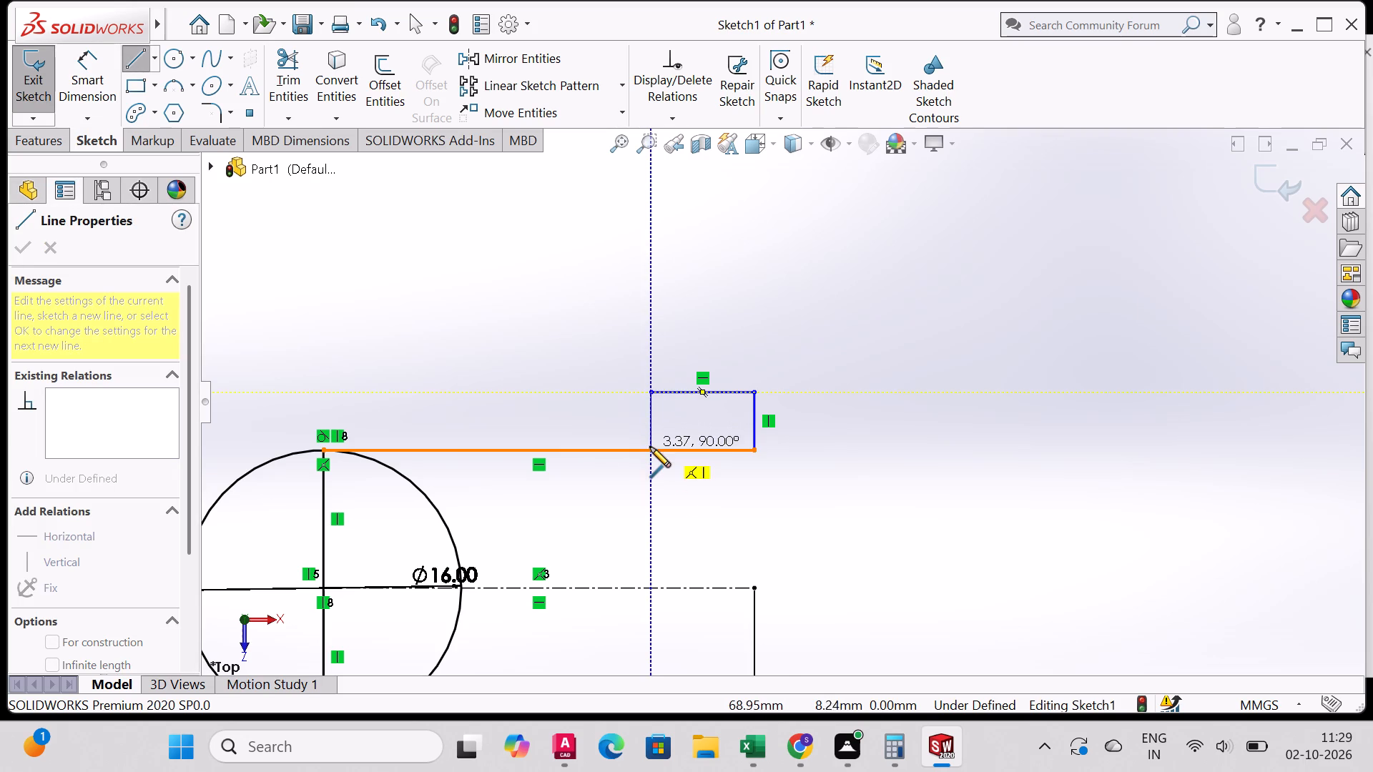
click(650, 450)
right_click(650, 450)
click(708, 460)
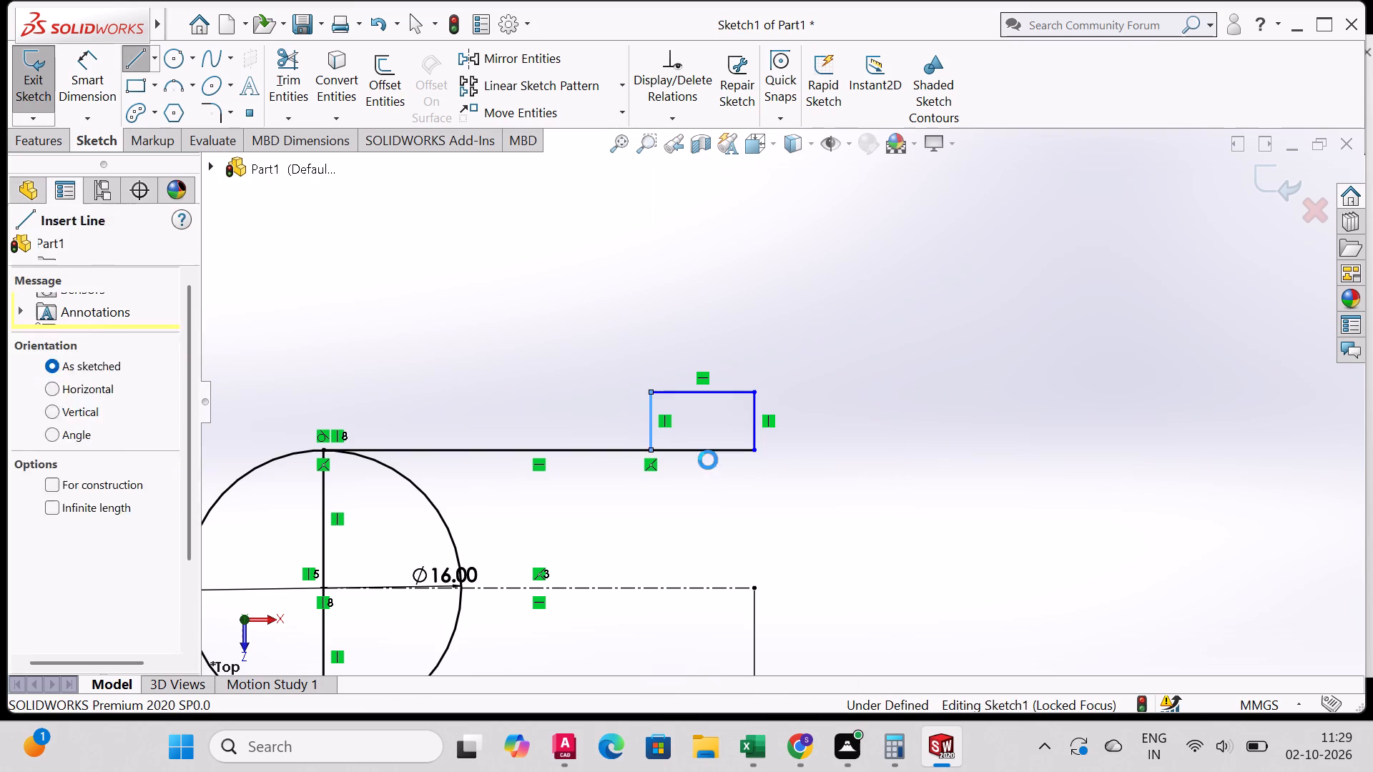
Draw a 6 mm radius circle centred where the short vertical line meets the upper slot line, reaching the slot line's outer end.
click(177, 68)
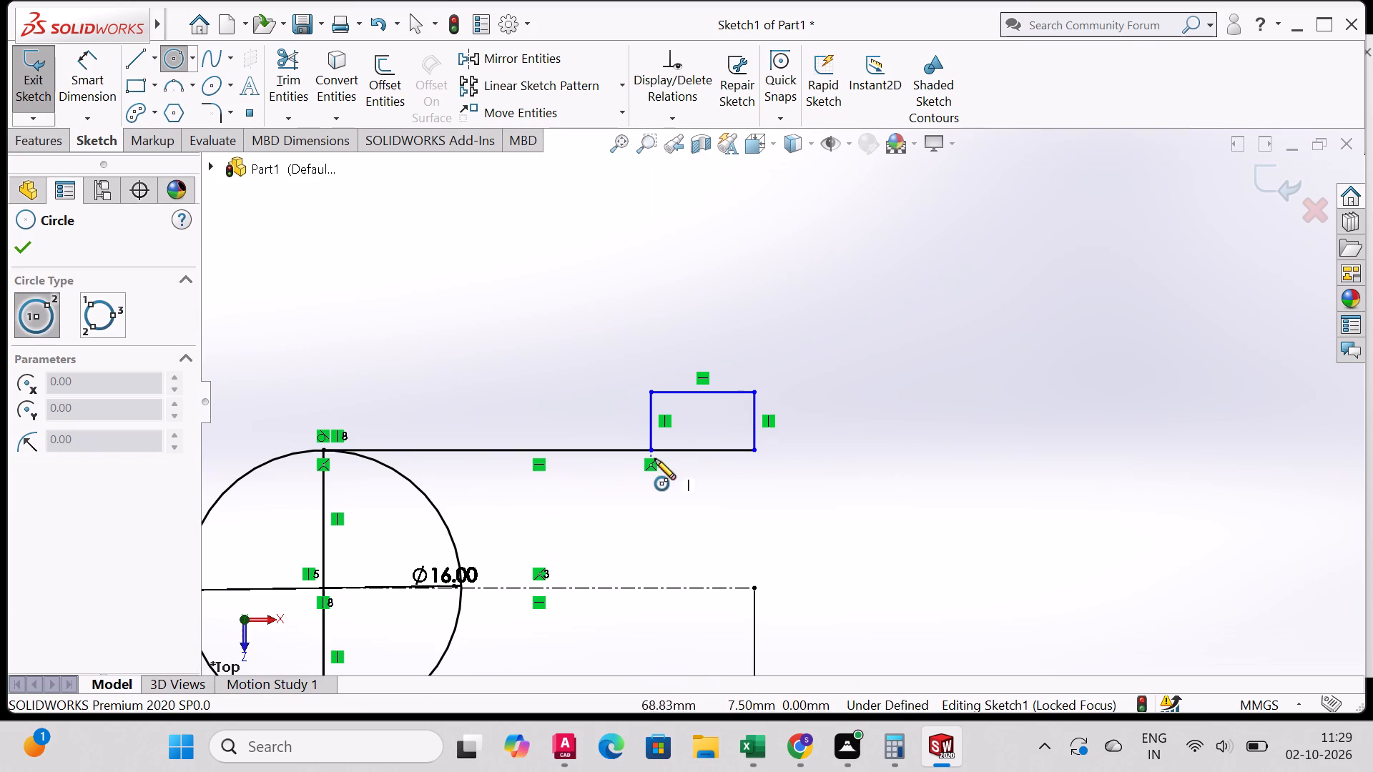
click(649, 449)
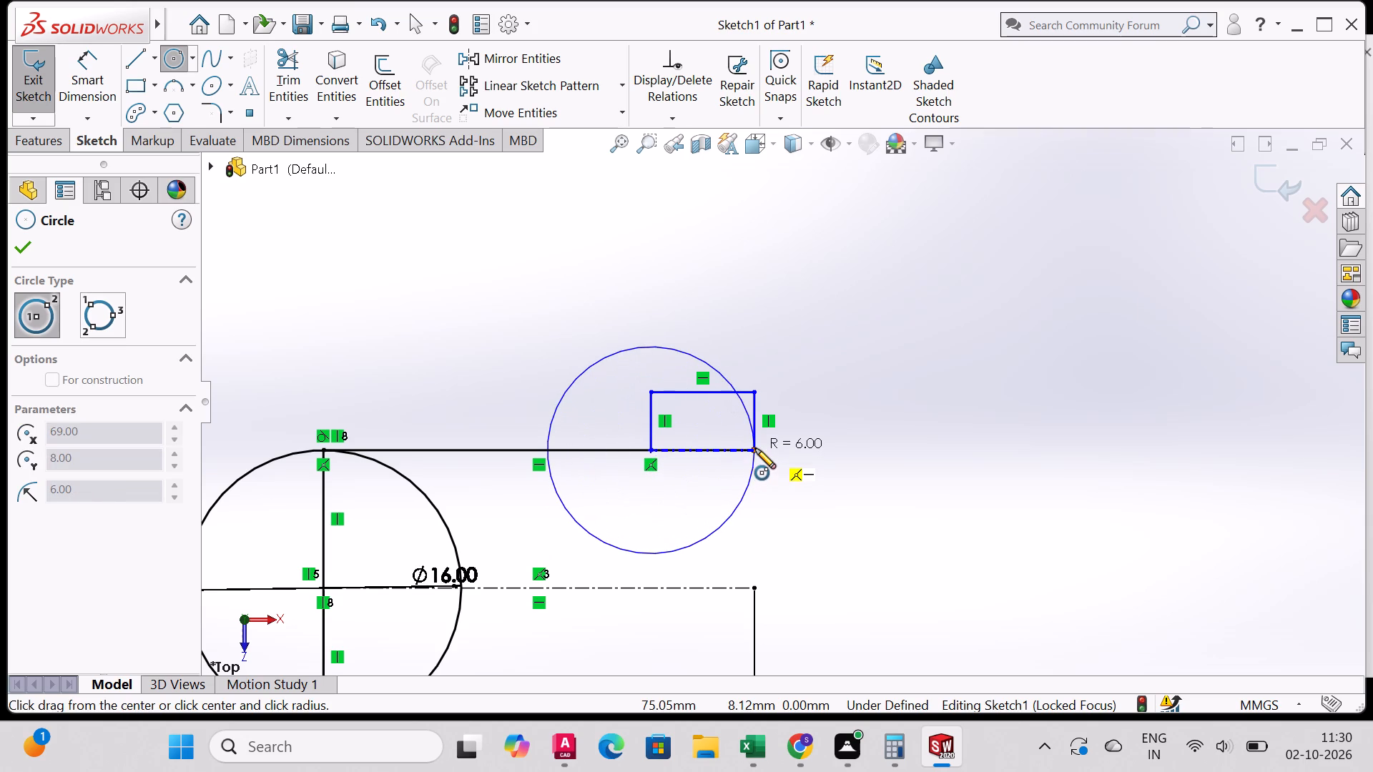
click(755, 448)
Draw a vertical line about 4 mm long upward from the top end of the short vertical line above the slot, crossing the R6 circle.
right_click(923, 372)
click(978, 382)
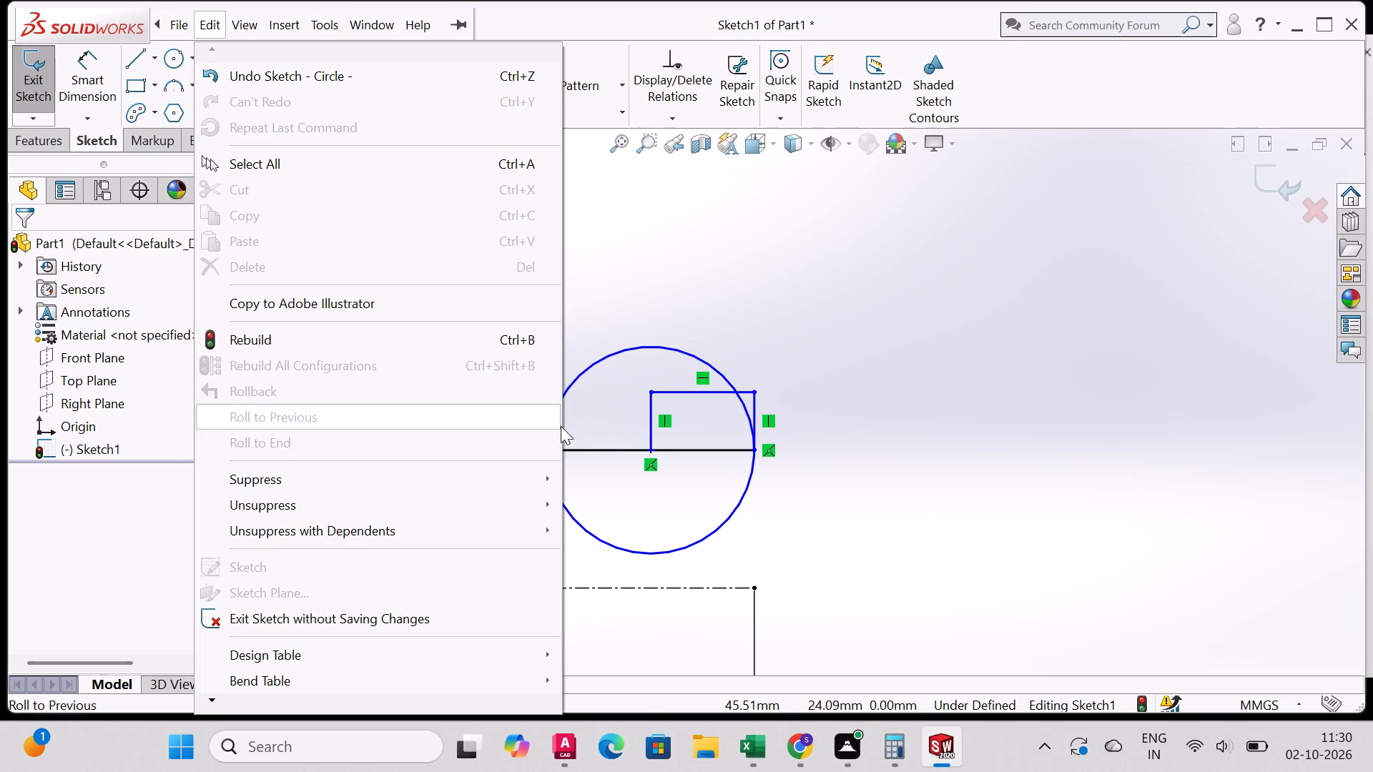
click(774, 205)
click(131, 67)
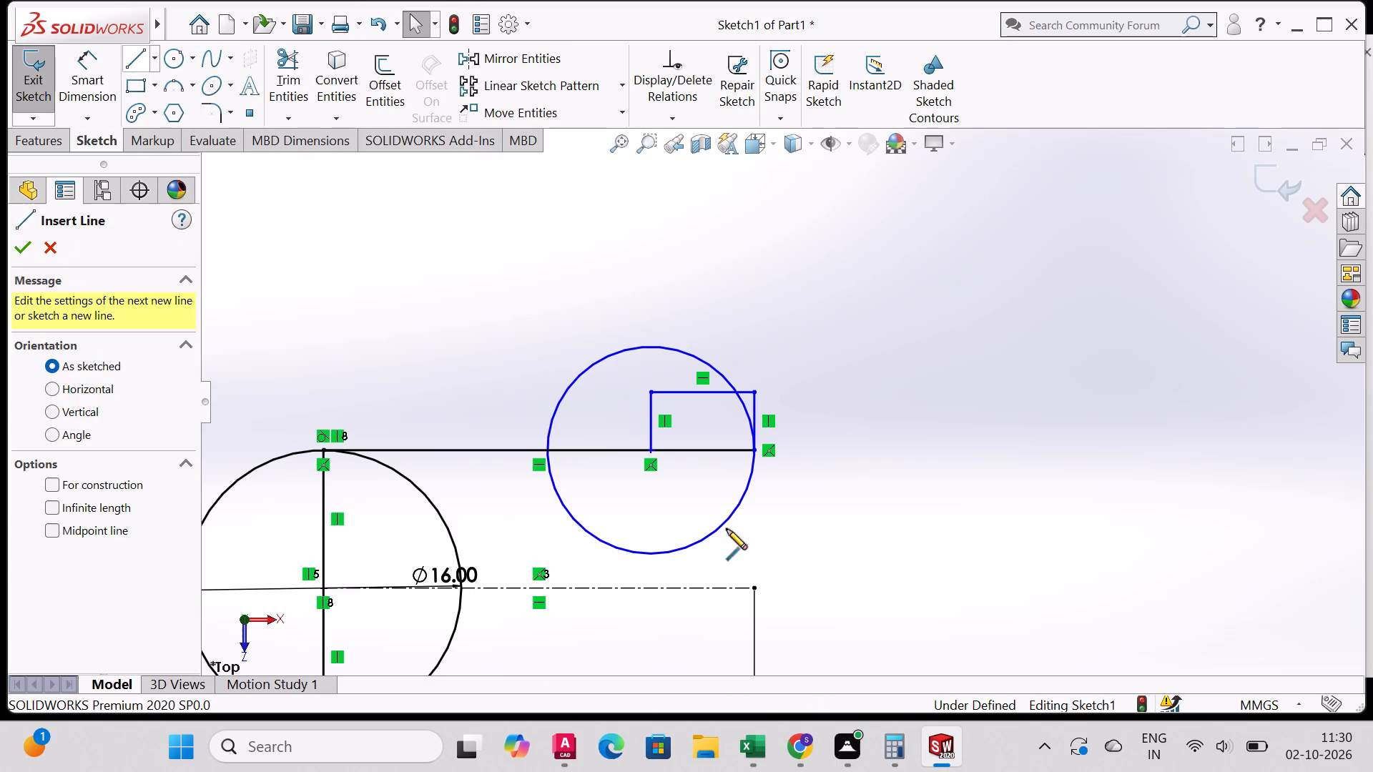
click(651, 390)
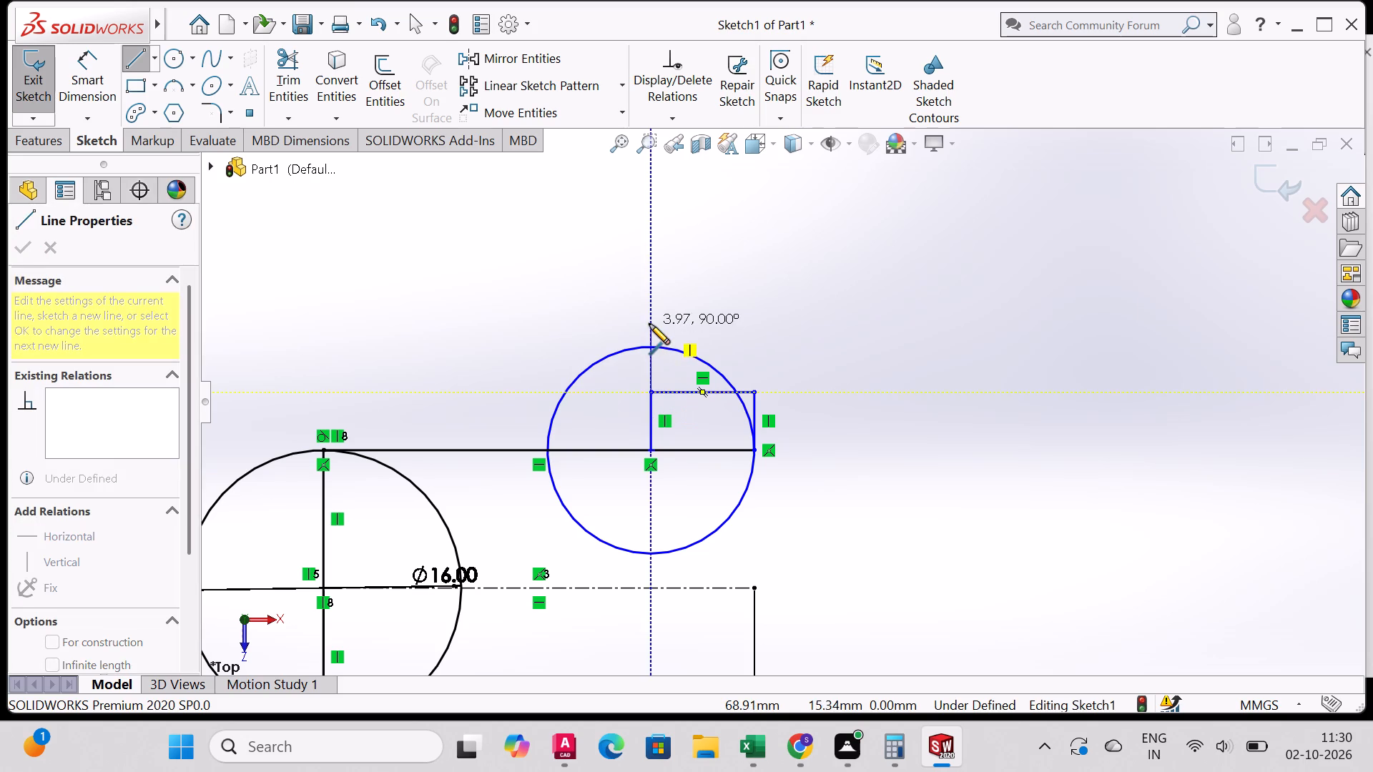
click(649, 322)
right_click(649, 320)
click(698, 330)
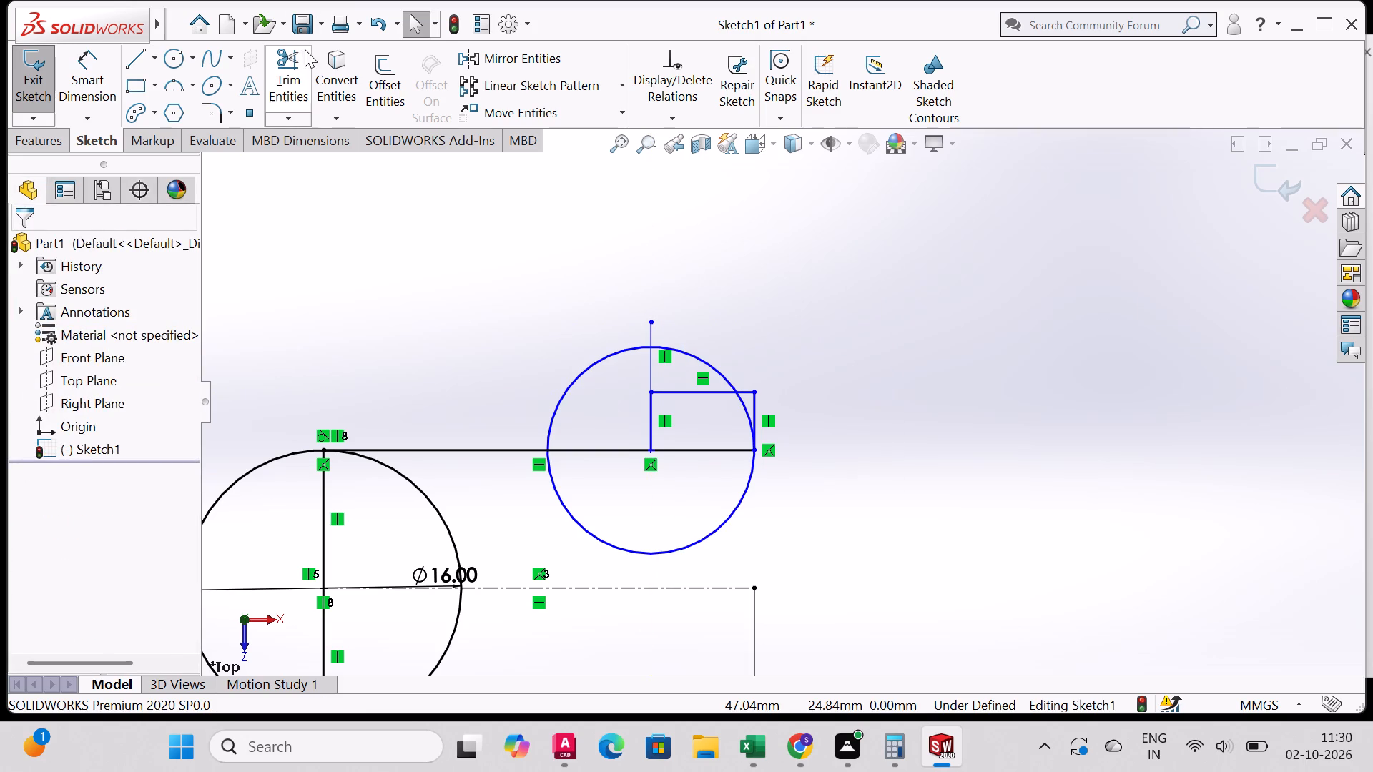
Trim the R6 circle to its upper outer quarter arc and remove the small three-line helper outline between it and the upper slot line.
click(289, 49)
click(647, 418)
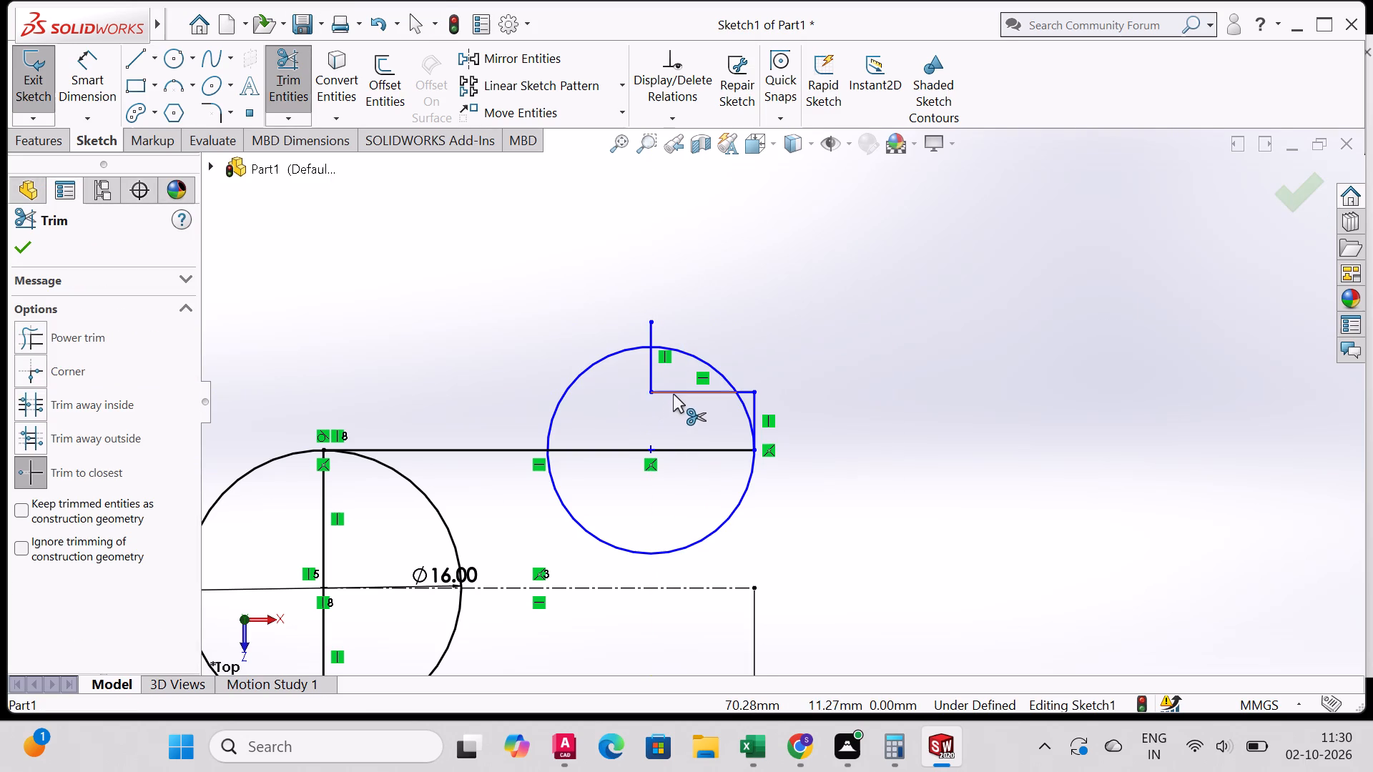
click(673, 393)
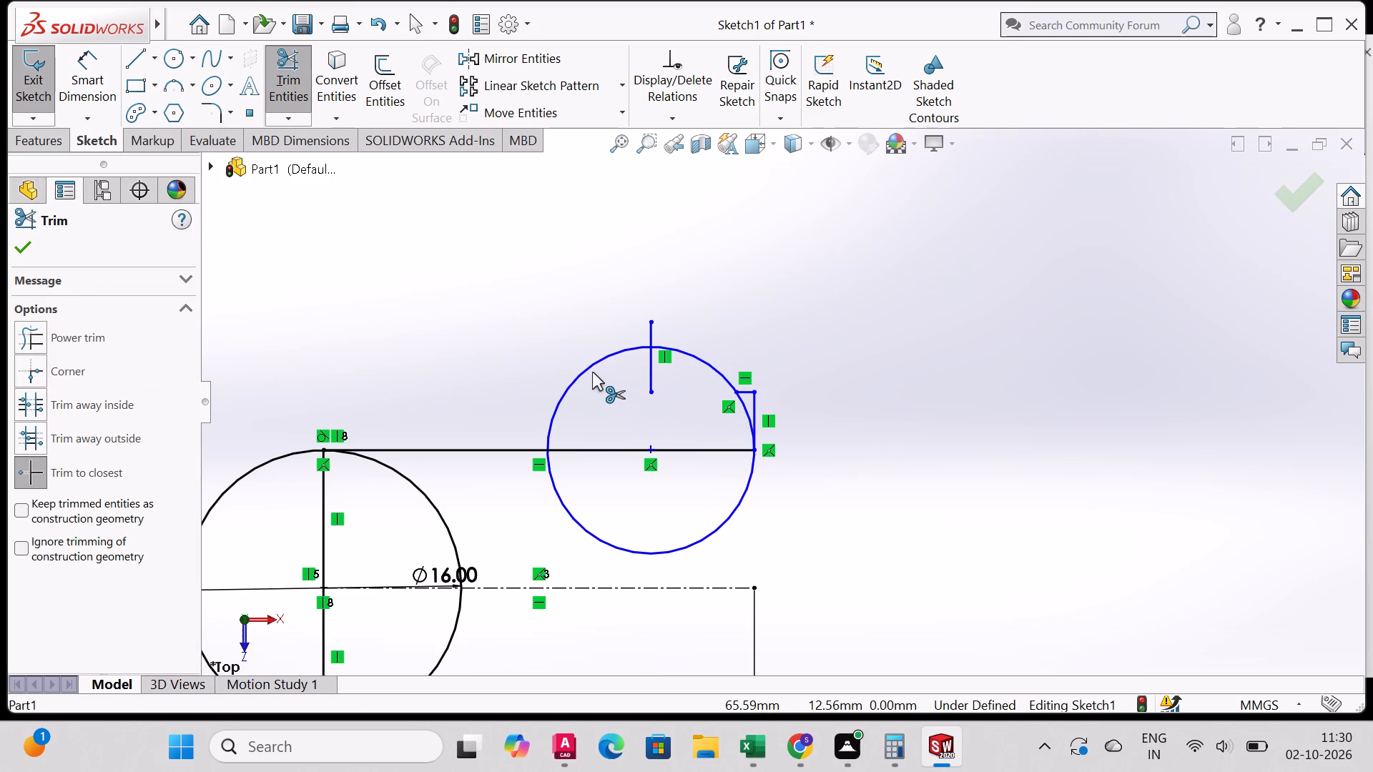
click(589, 367)
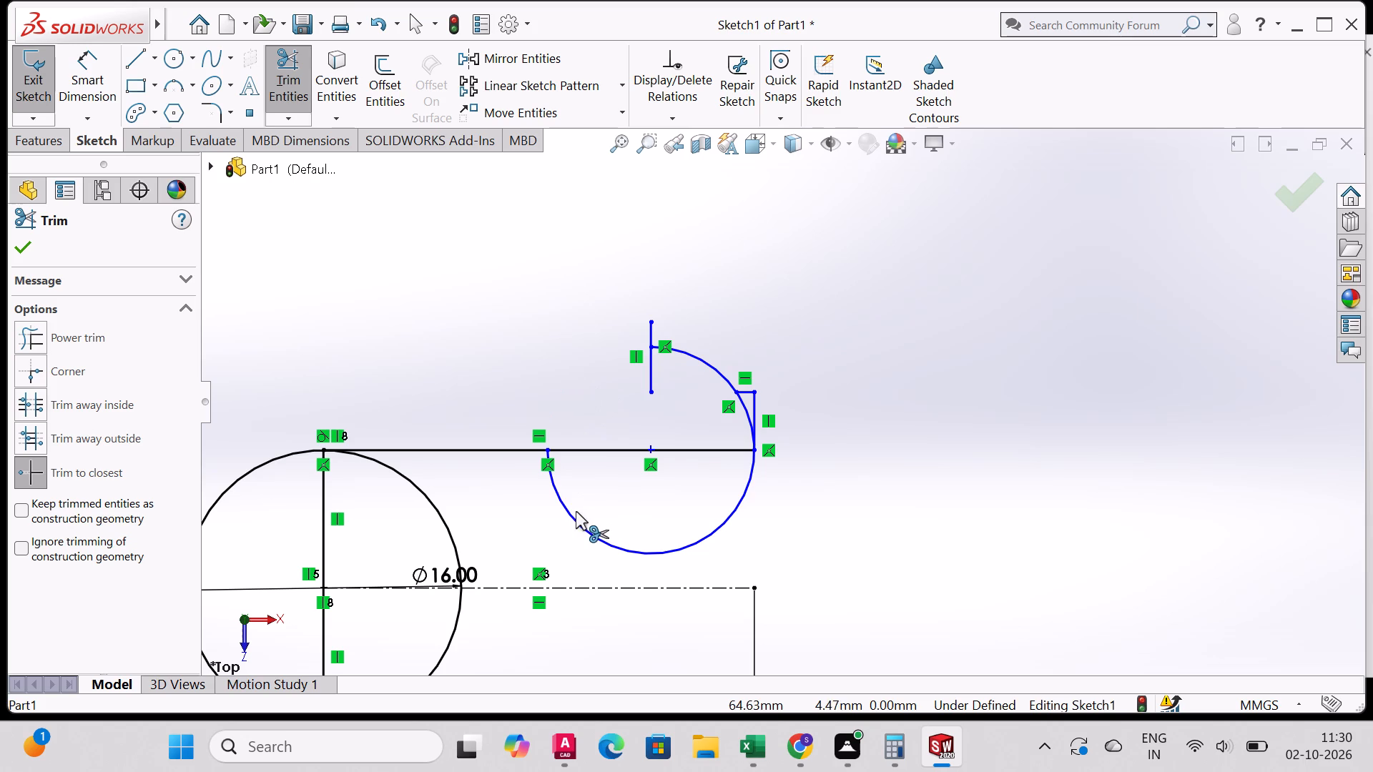
click(575, 518)
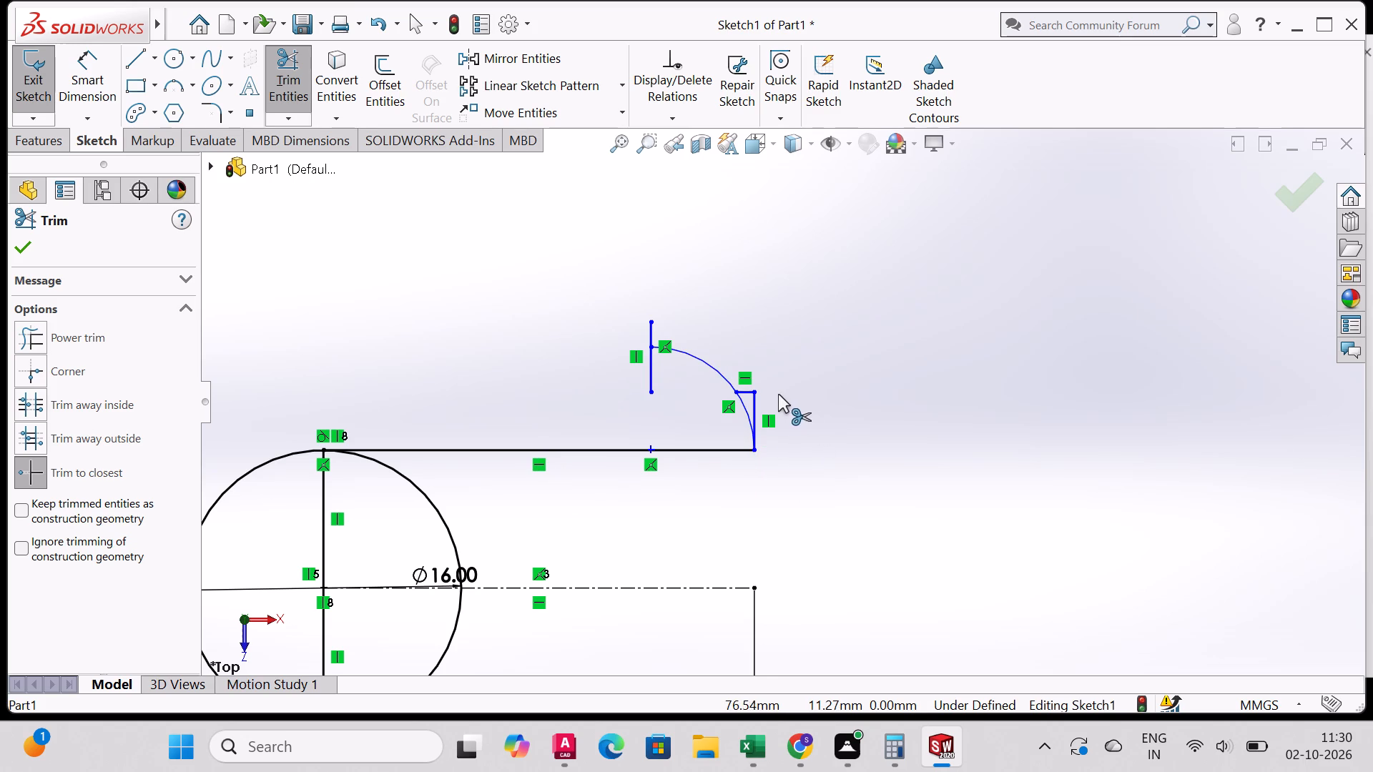
click(754, 397)
click(745, 393)
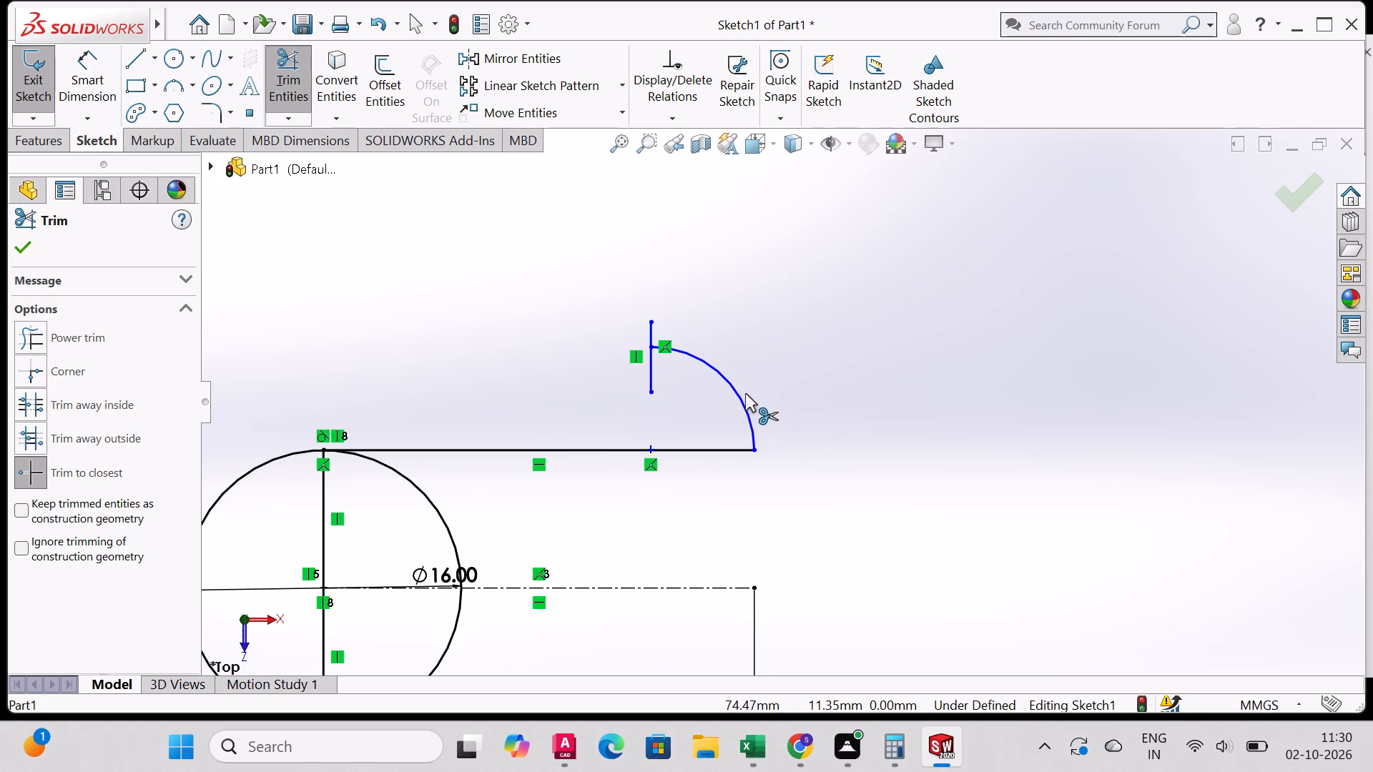
Mirror the R6 quarter arc about the slot's horizontal centreline.
scroll(837, 388, down, 1)
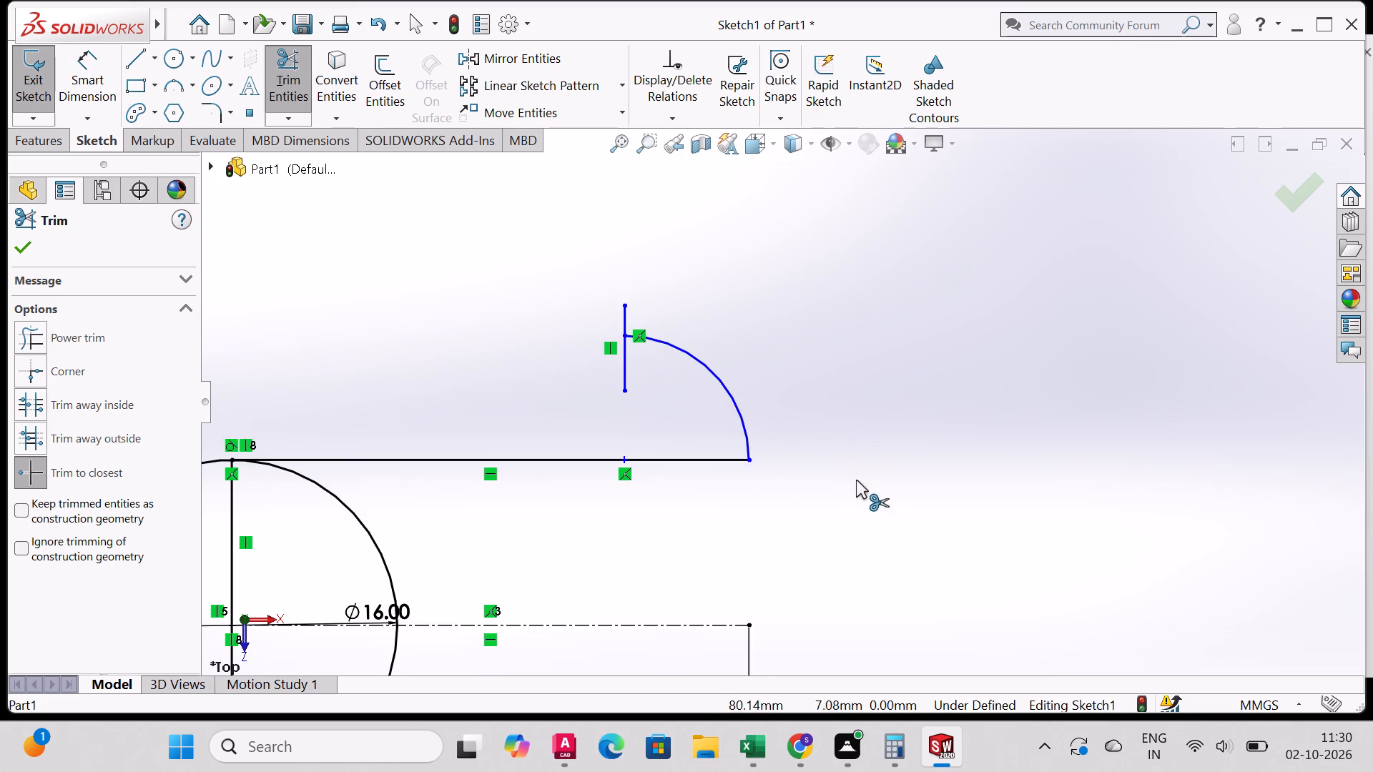
scroll(869, 444, down, 2)
scroll(853, 472, up, 8)
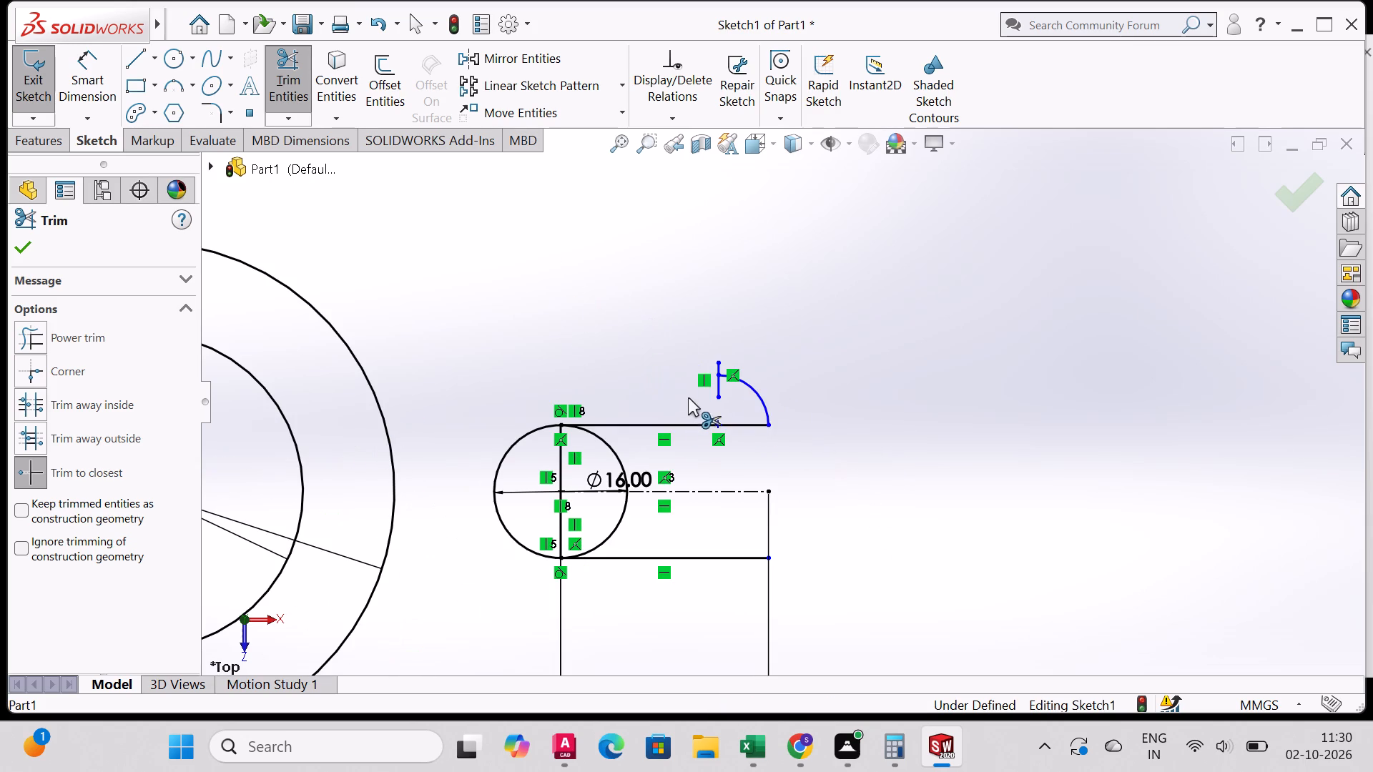
click(485, 56)
click(748, 390)
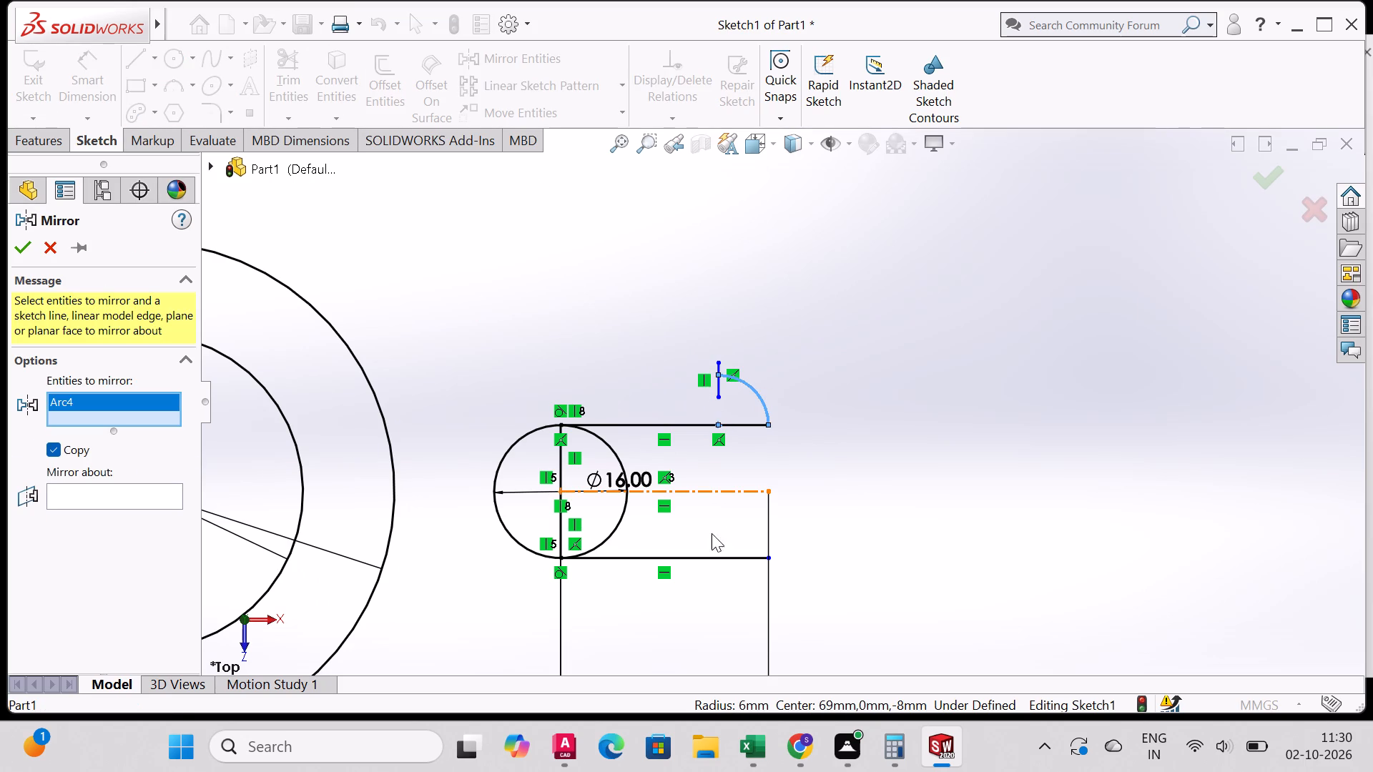
right_click(930, 428)
click(107, 486)
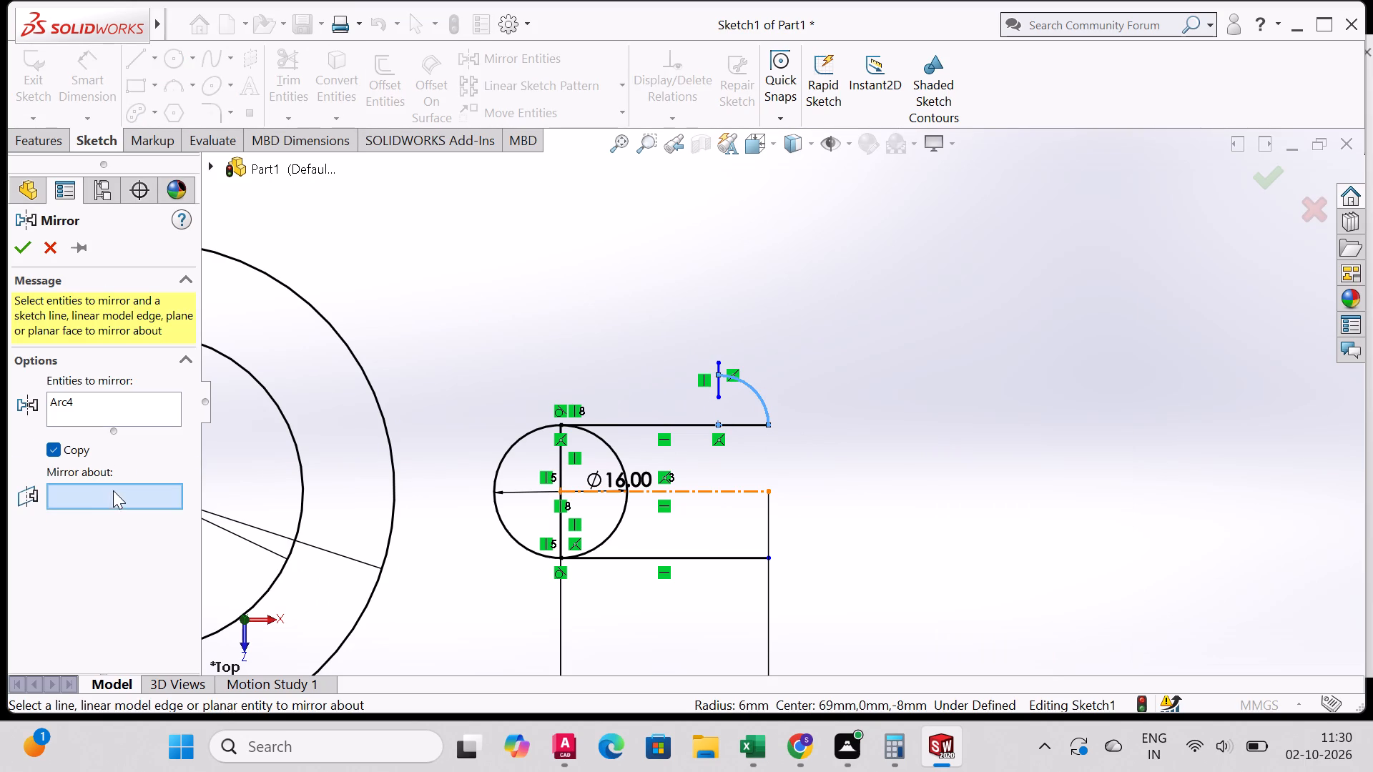
click(715, 489)
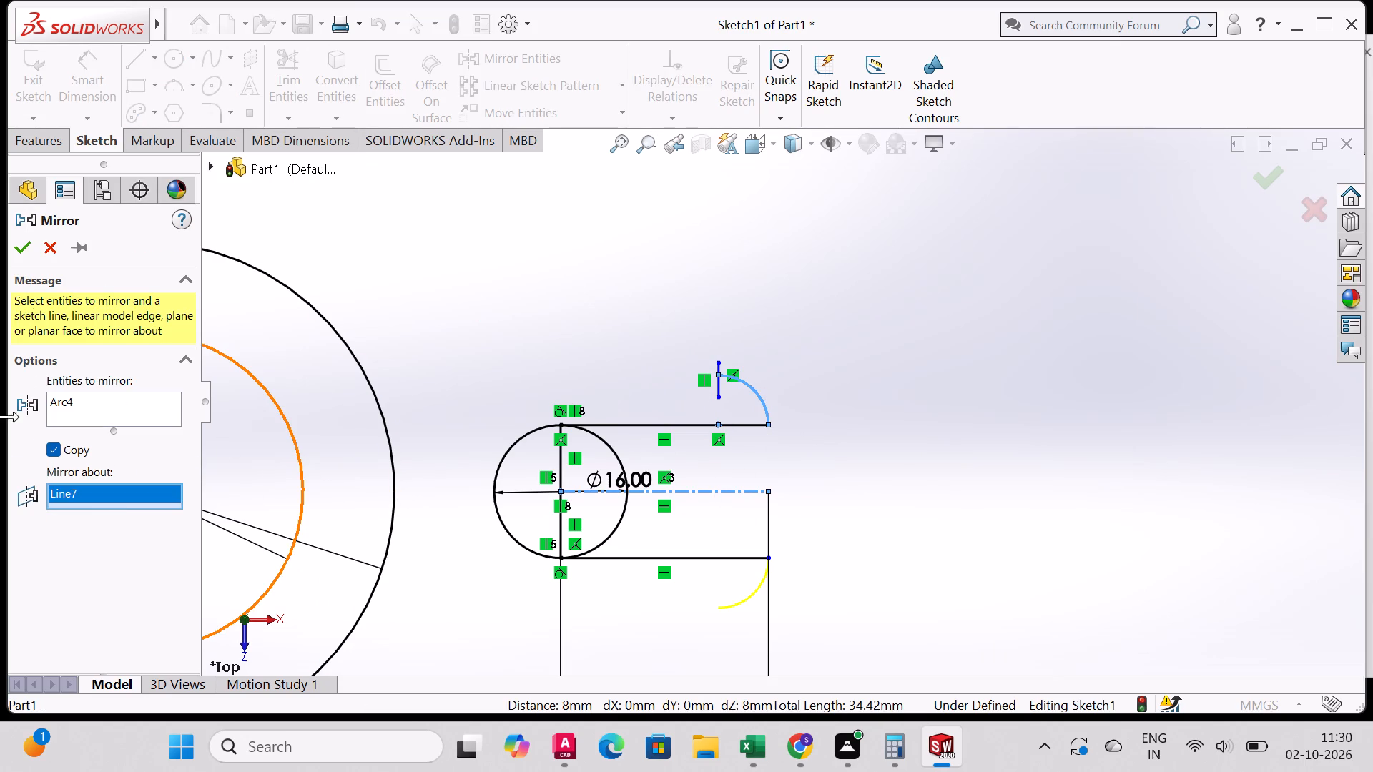
click(14, 243)
Draw a slanted line about 71 mm long from the top of the 60 mm circle to the upper R6 arc's inner end.
scroll(845, 453, down, 2)
scroll(556, 513, up, 3)
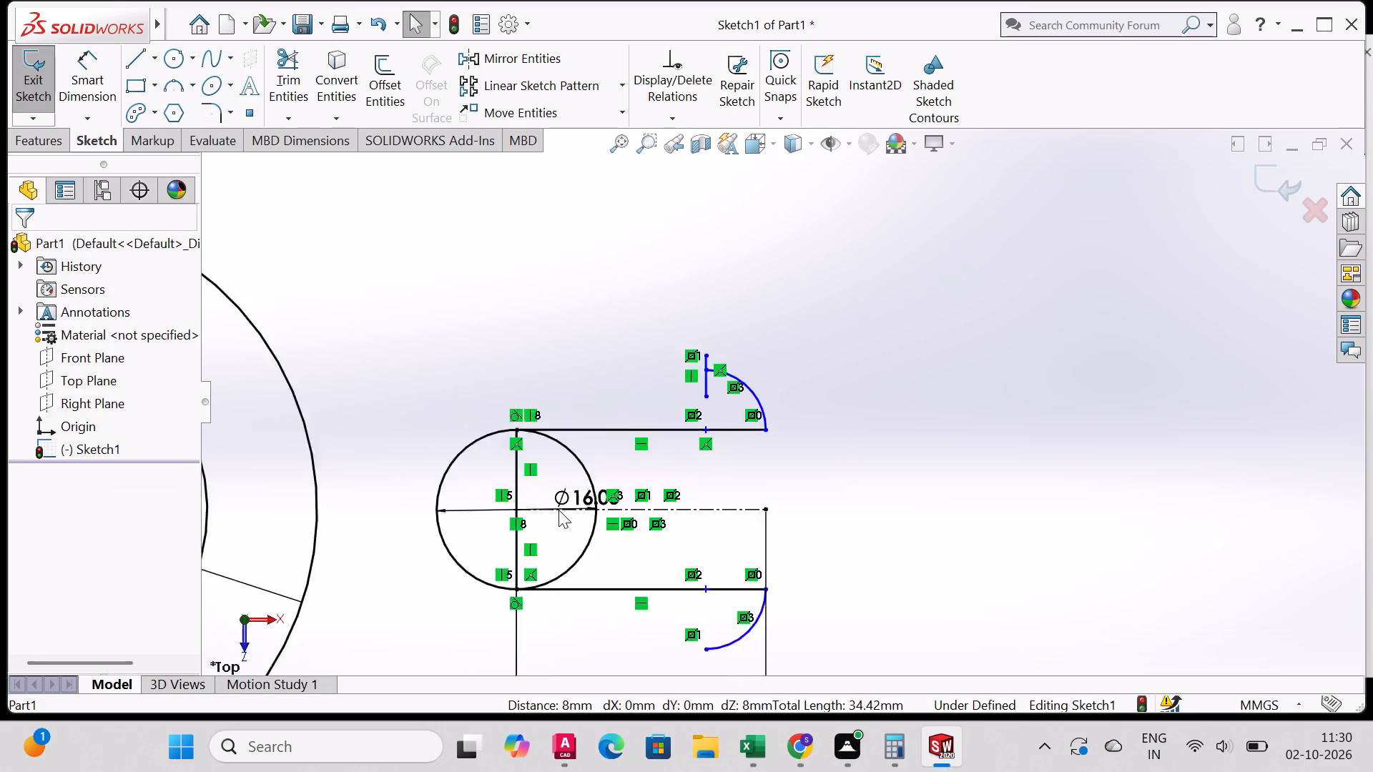
click(131, 60)
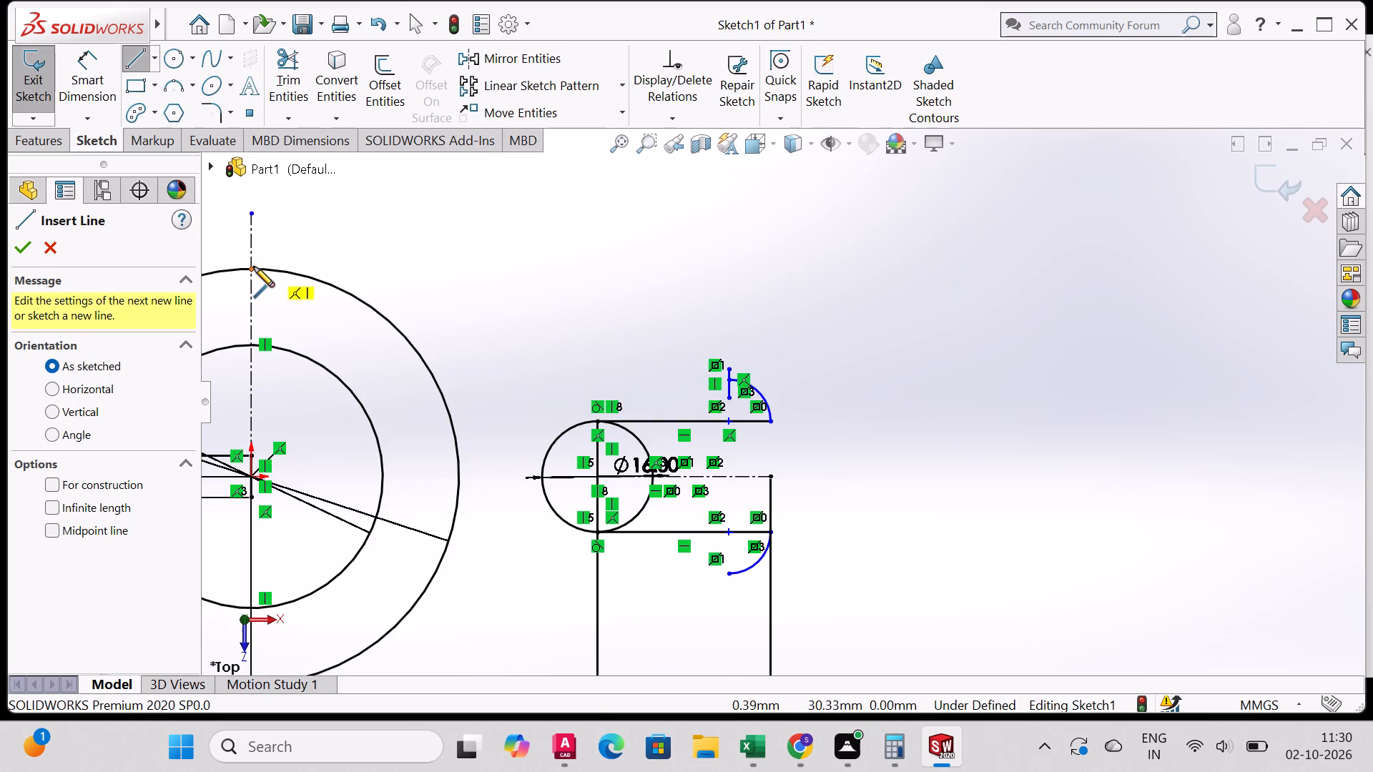
click(250, 268)
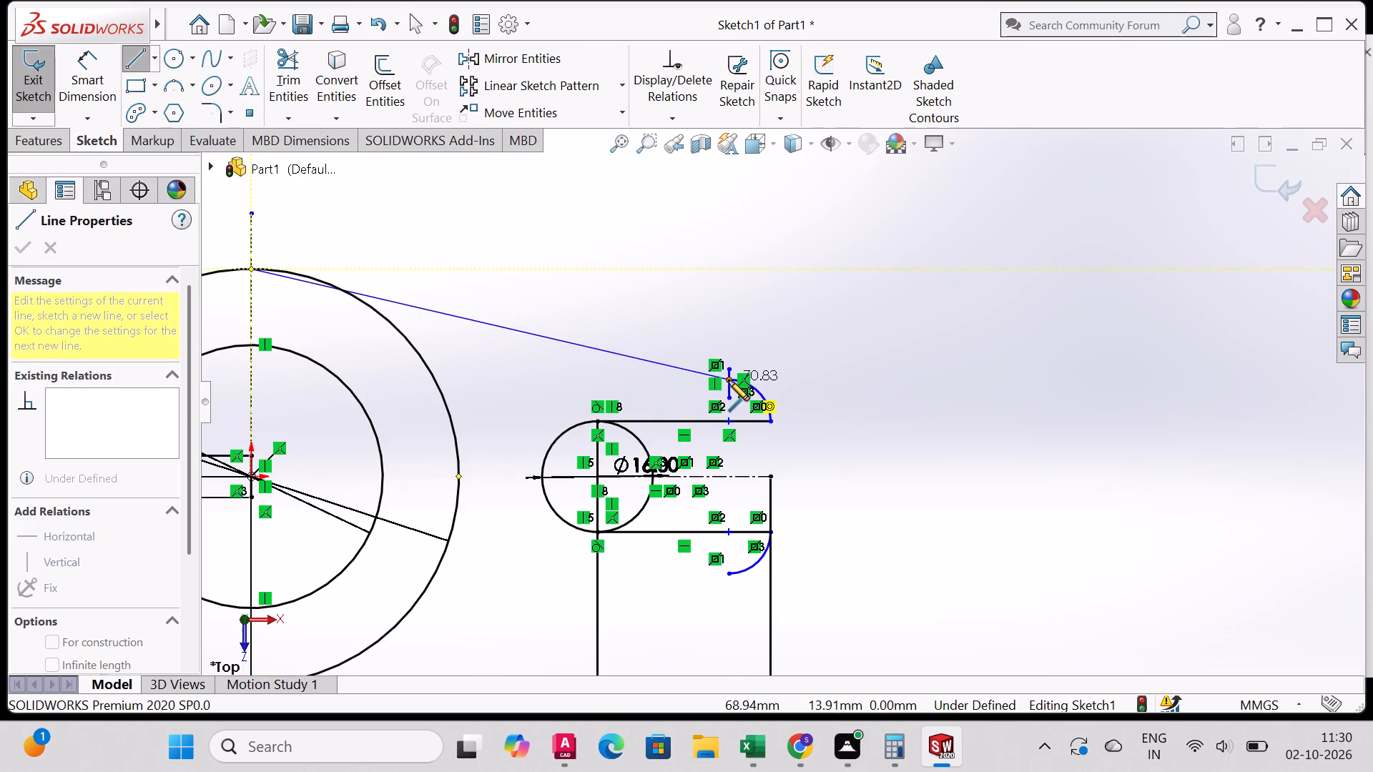
click(729, 380)
right_click(440, 314)
click(531, 335)
Draw a slanted line from the bottom of the 60 mm circle to the lower R6 arc's inner end.
scroll(467, 333, down, 3)
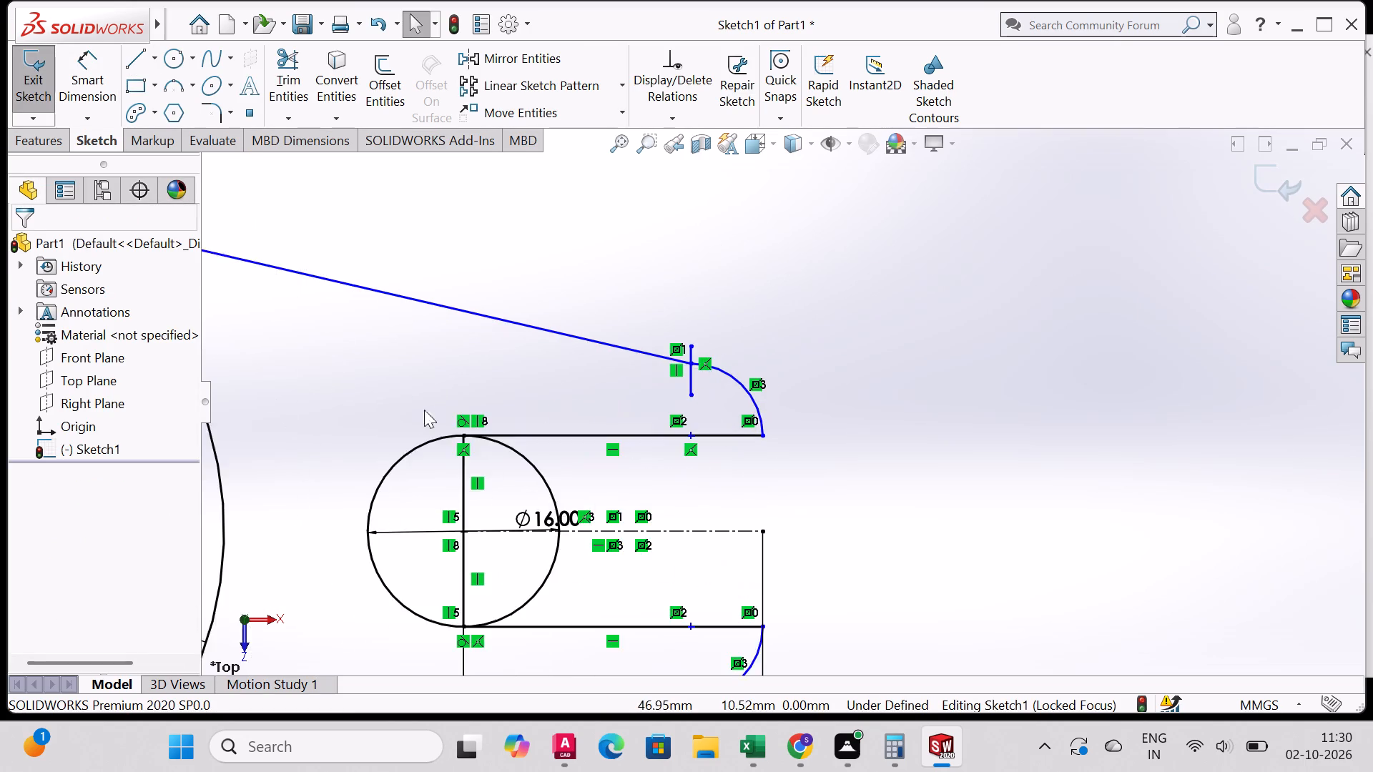
scroll(419, 416, up, 8)
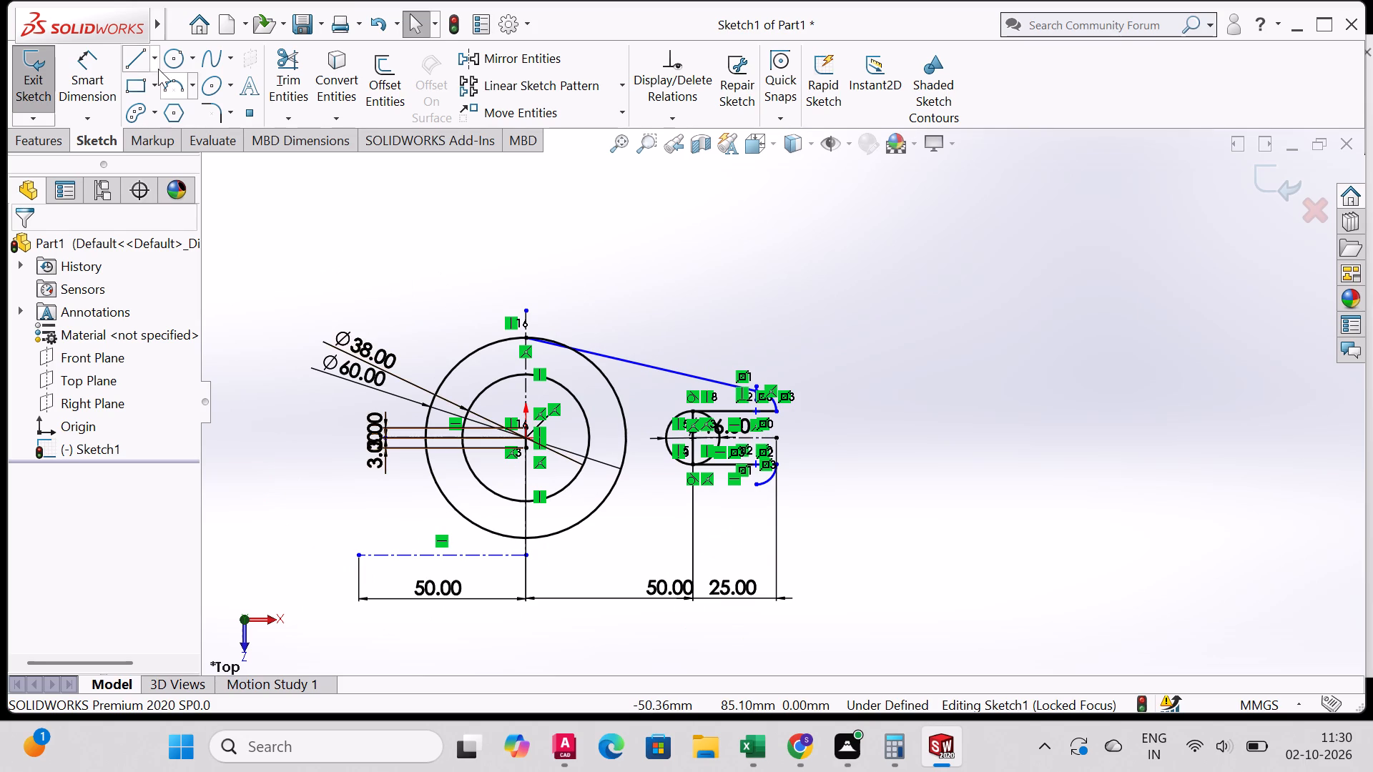
click(129, 61)
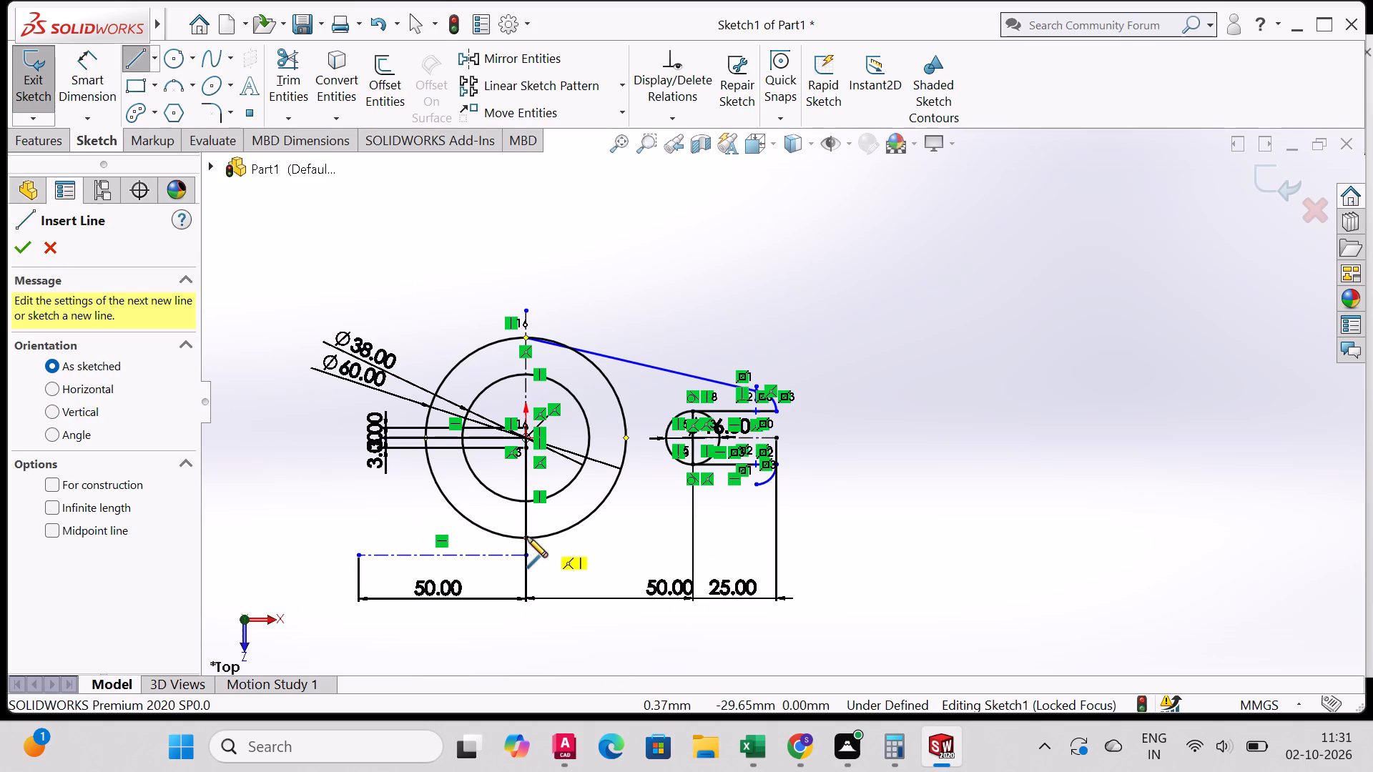
click(526, 537)
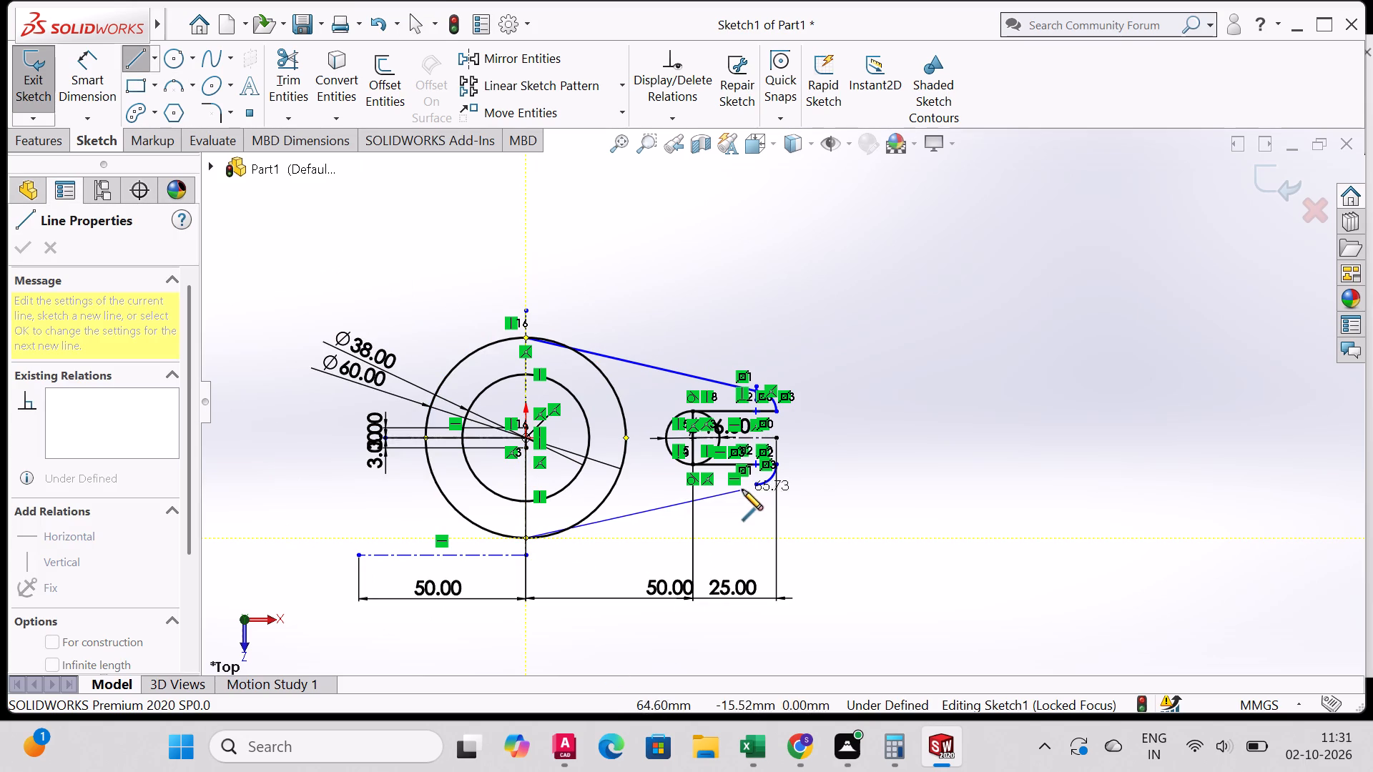
click(759, 485)
right_click(759, 485)
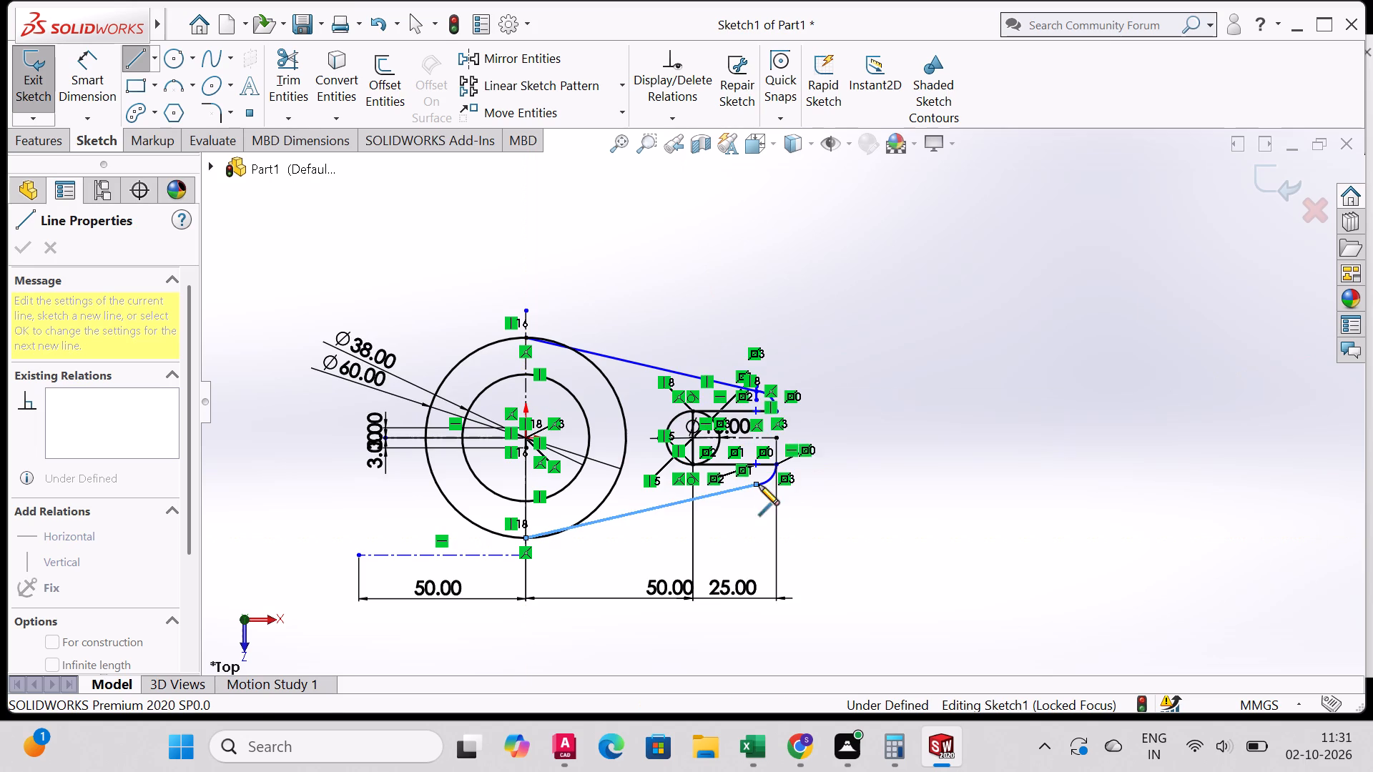
click(803, 496)
Trim away both pieces of the leftover vertical helper line at the upper R6 arc's inner end.
scroll(850, 447, up, 3)
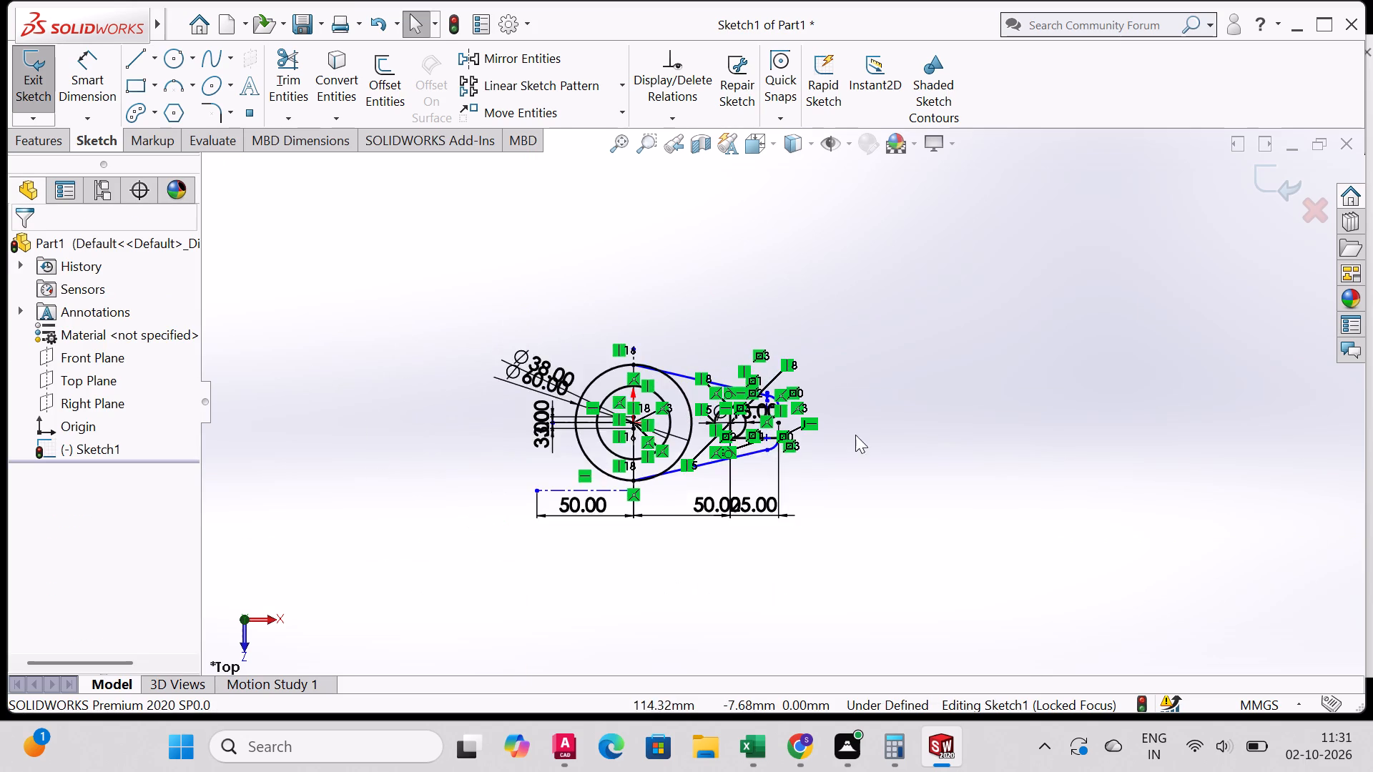
scroll(855, 433, down, 6)
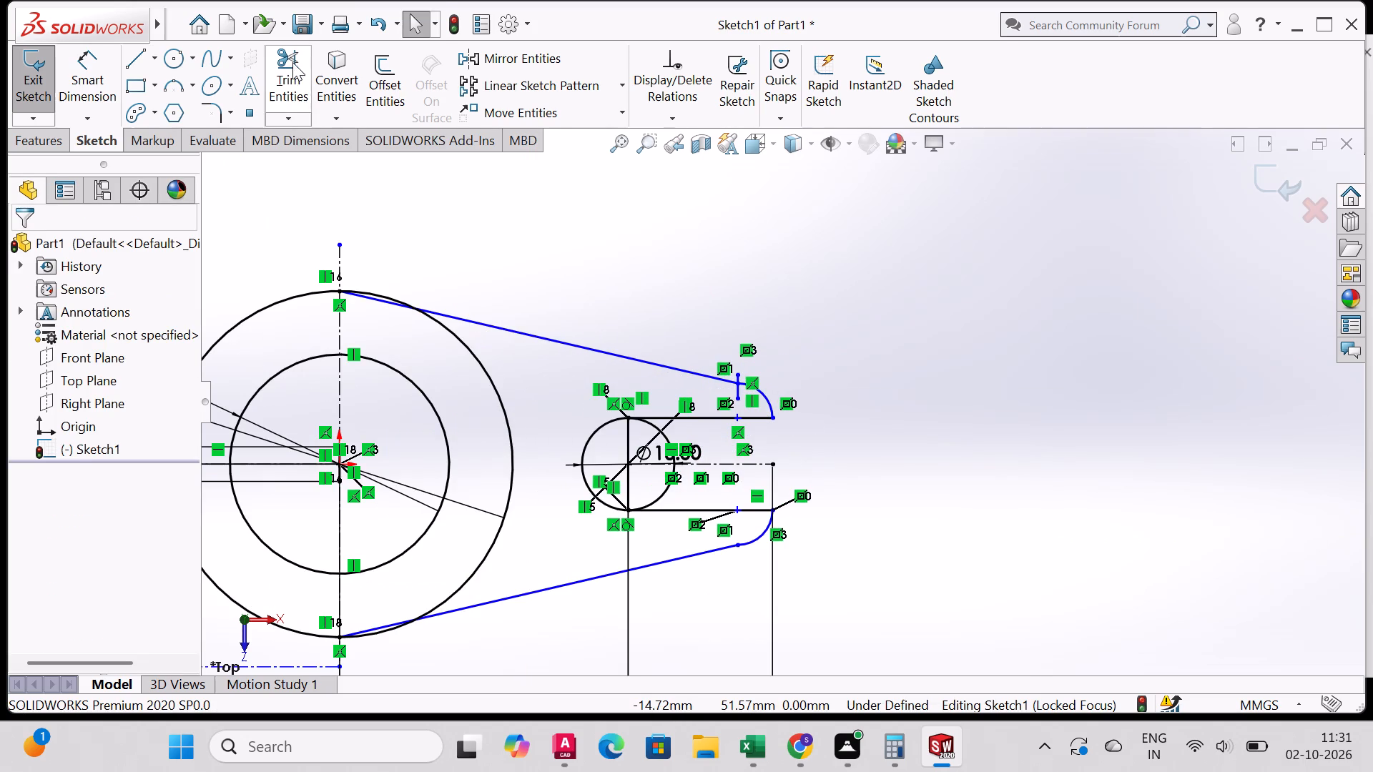
click(292, 62)
scroll(754, 364, up, 3)
scroll(761, 363, down, 5)
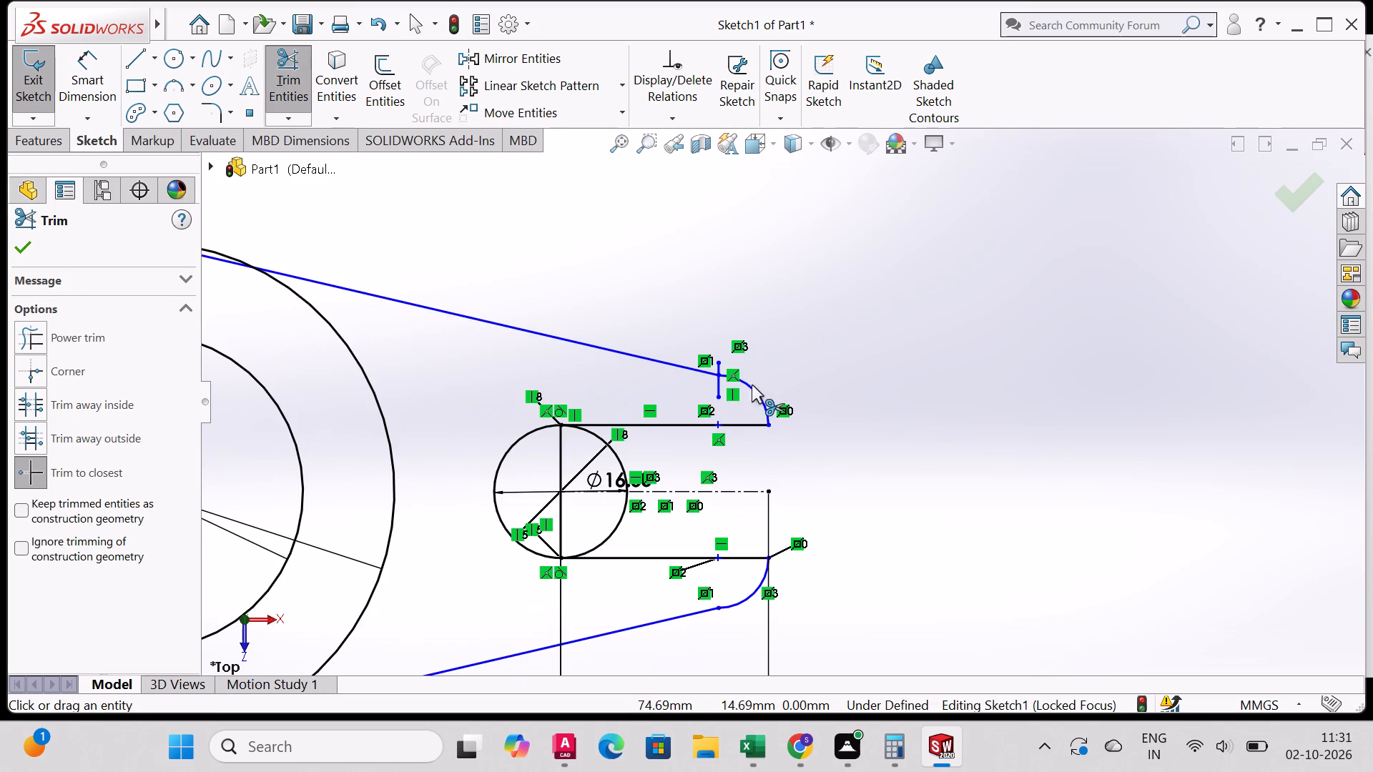
click(720, 387)
click(719, 365)
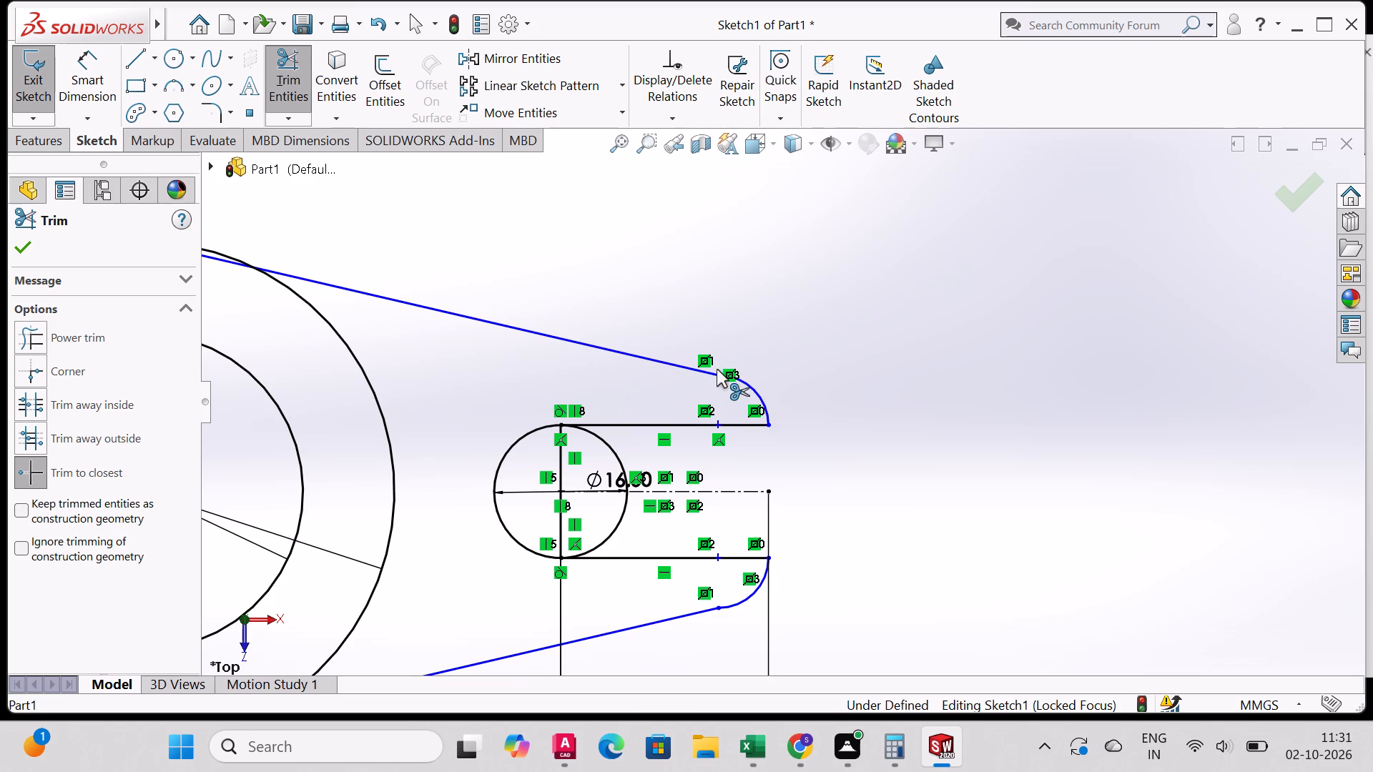
Trim the 60 mm circle's slot-side half, including the slivers outside both slanted lines, leaving only the half facing away from the slot.
scroll(774, 415, down, 2)
scroll(762, 467, up, 6)
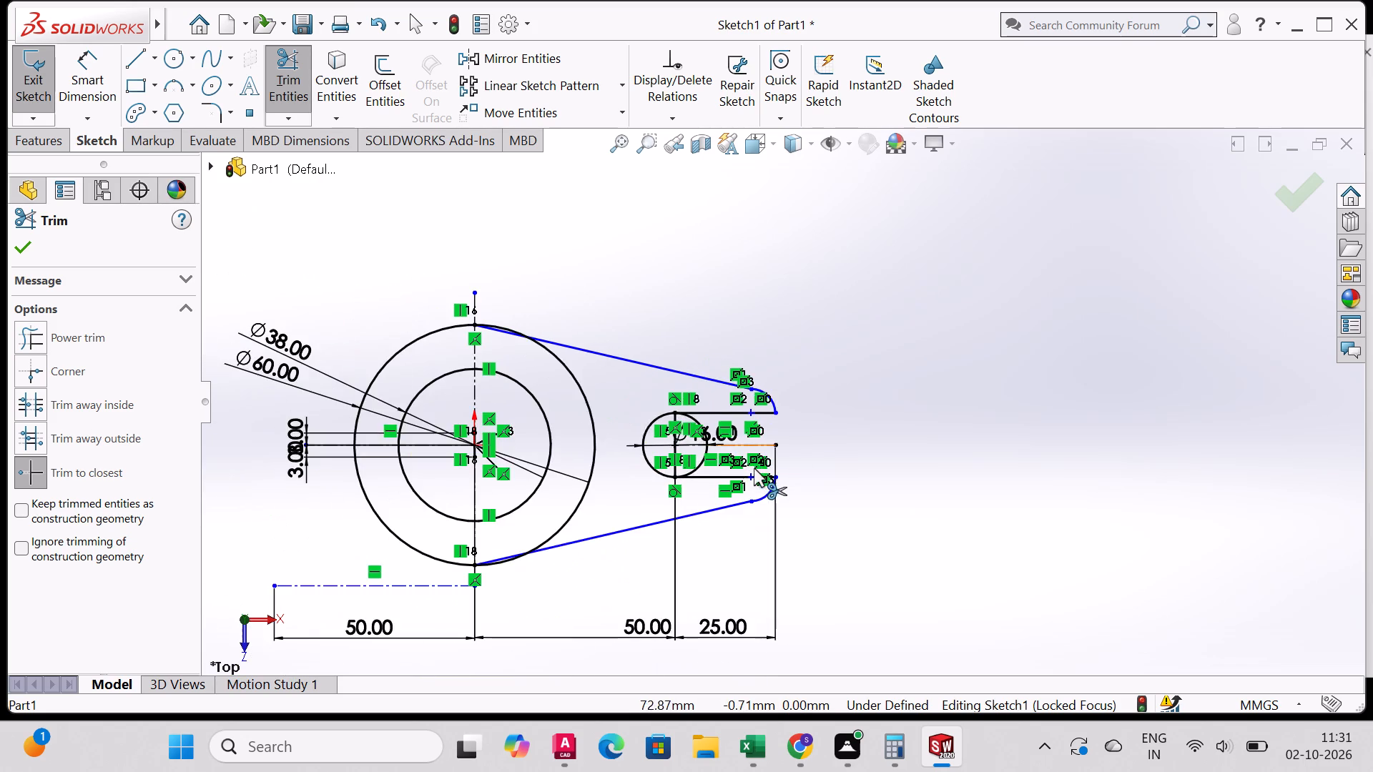
scroll(559, 510, up, 3)
scroll(615, 475, down, 5)
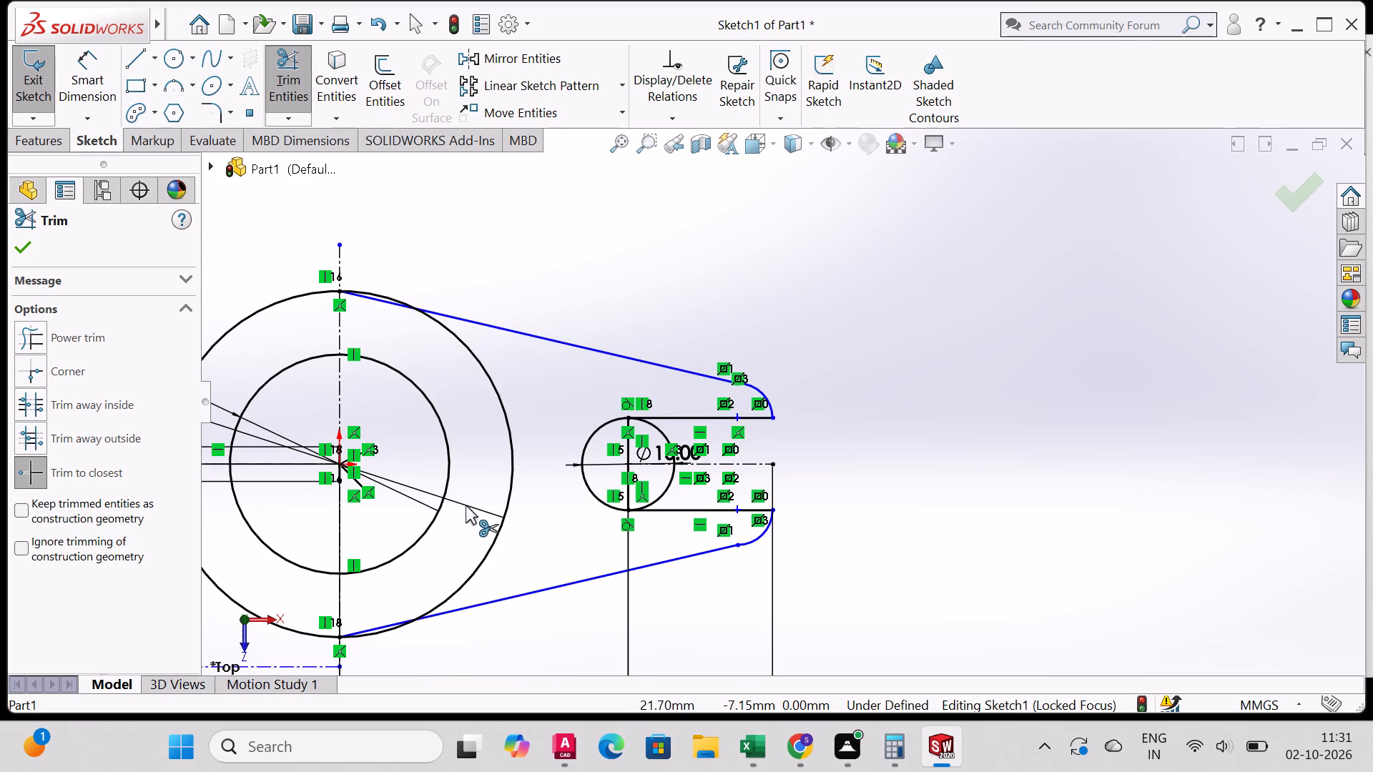
click(481, 564)
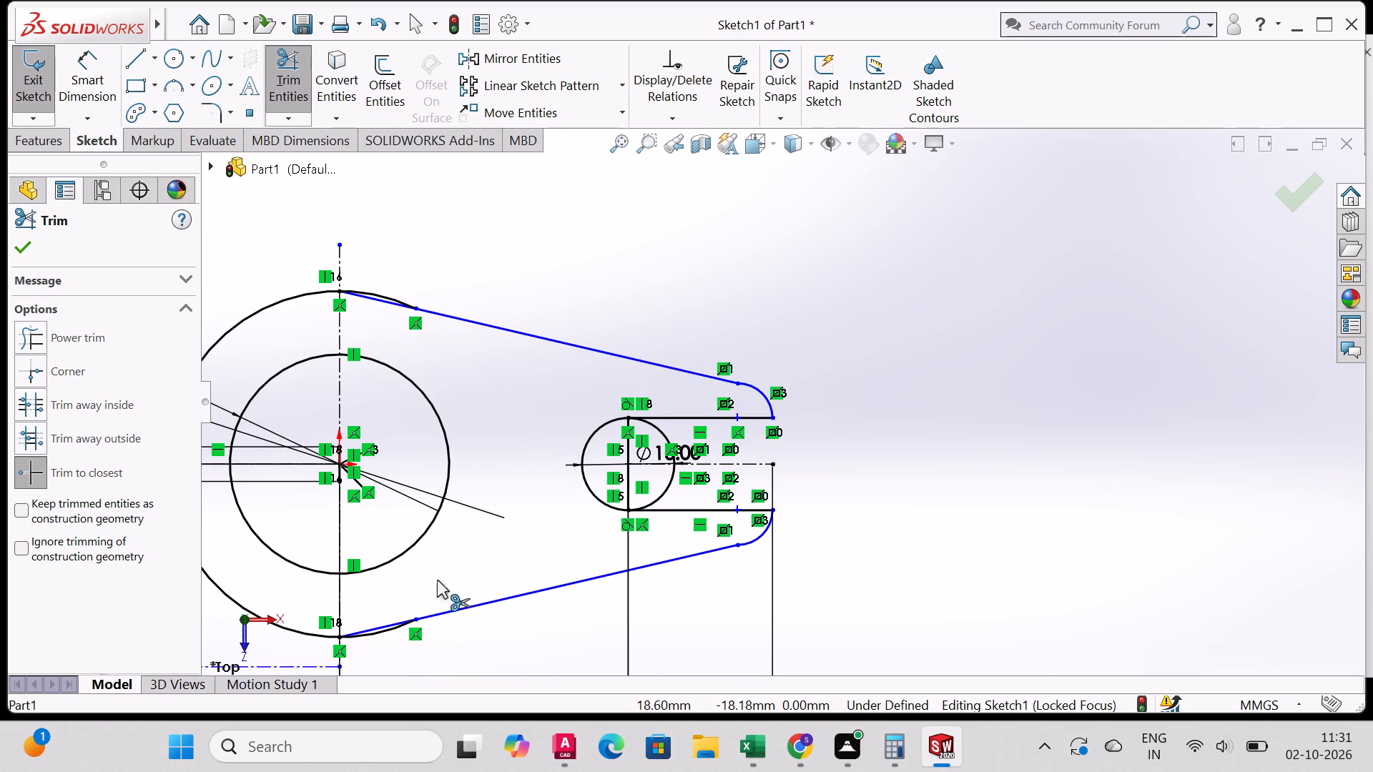
click(391, 631)
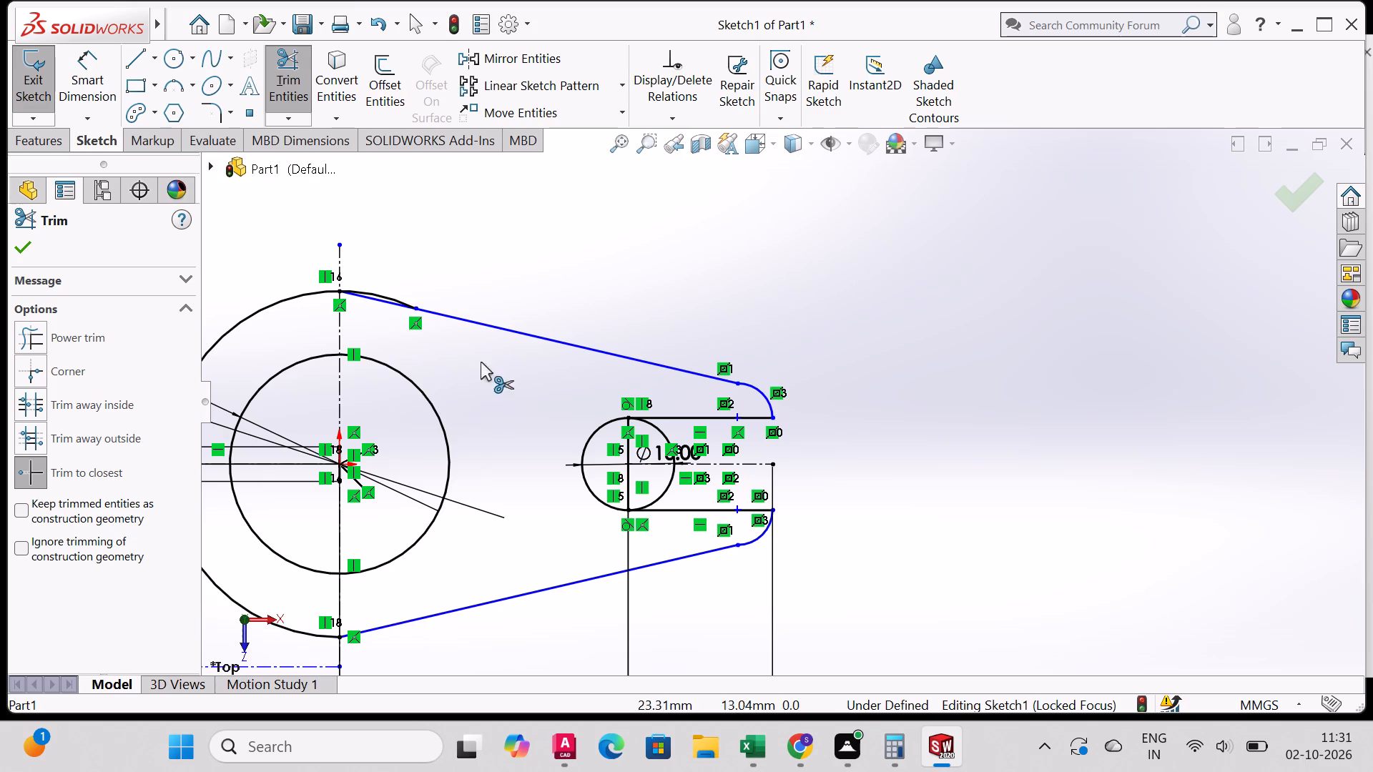
click(387, 297)
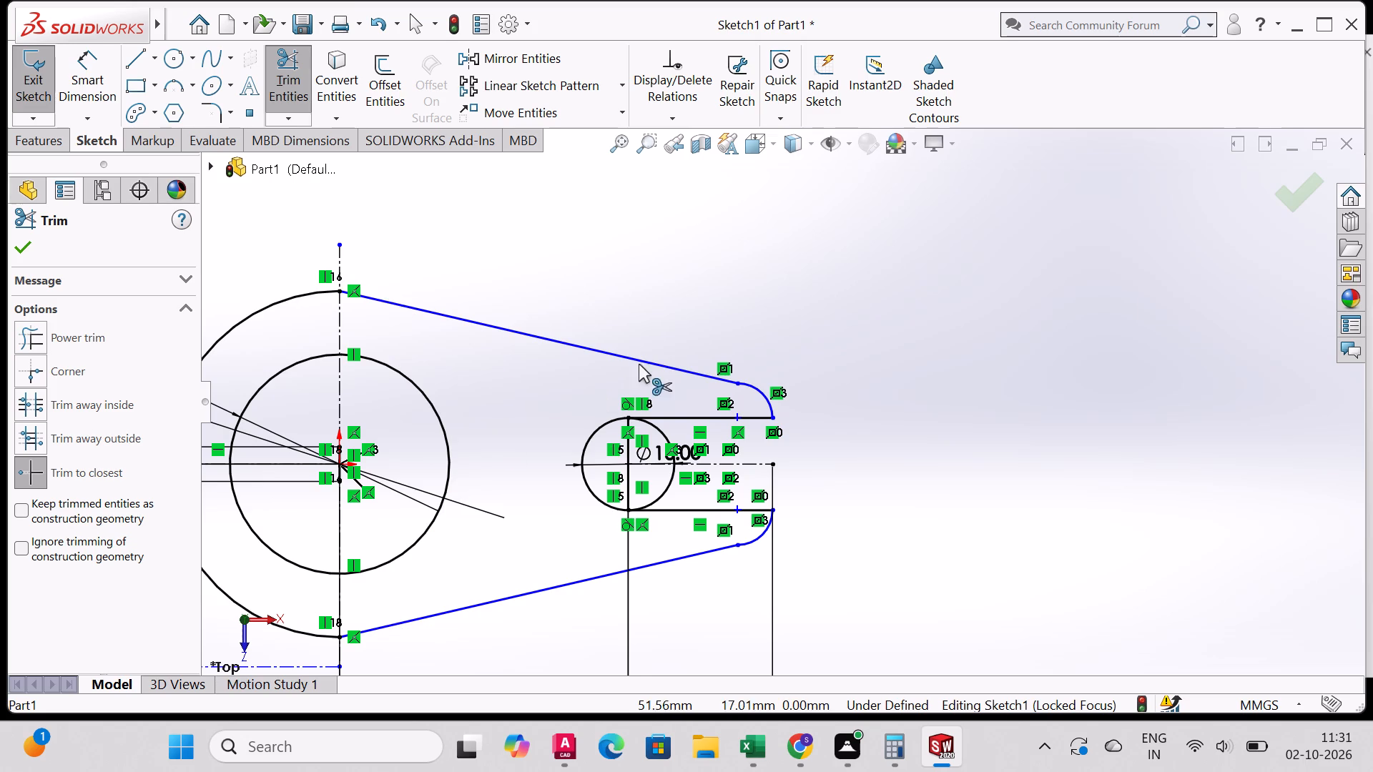
Add a radius dimension to the upper rounded end arc, placing its text outside the bracket outline.
scroll(645, 358, down, 2)
scroll(707, 405, up, 3)
scroll(488, 477, up, 4)
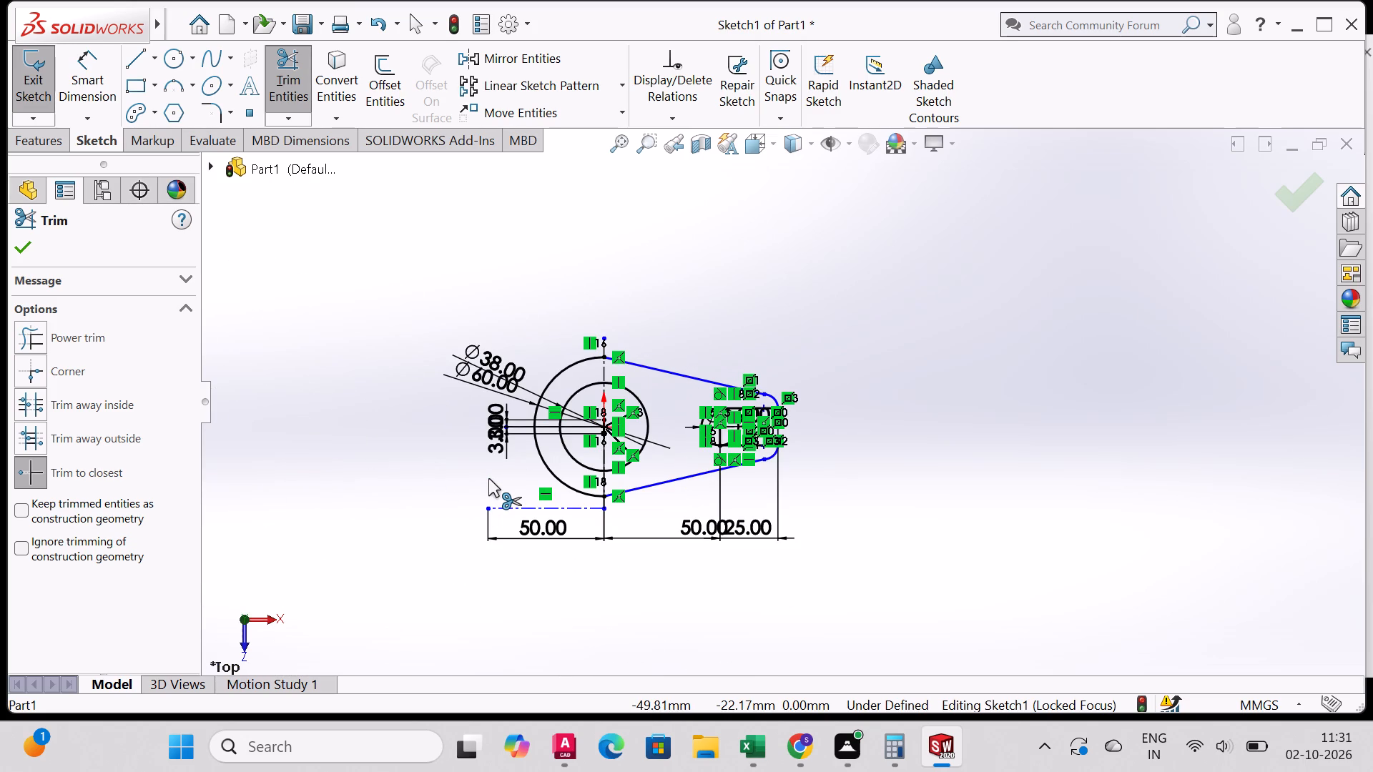
click(76, 59)
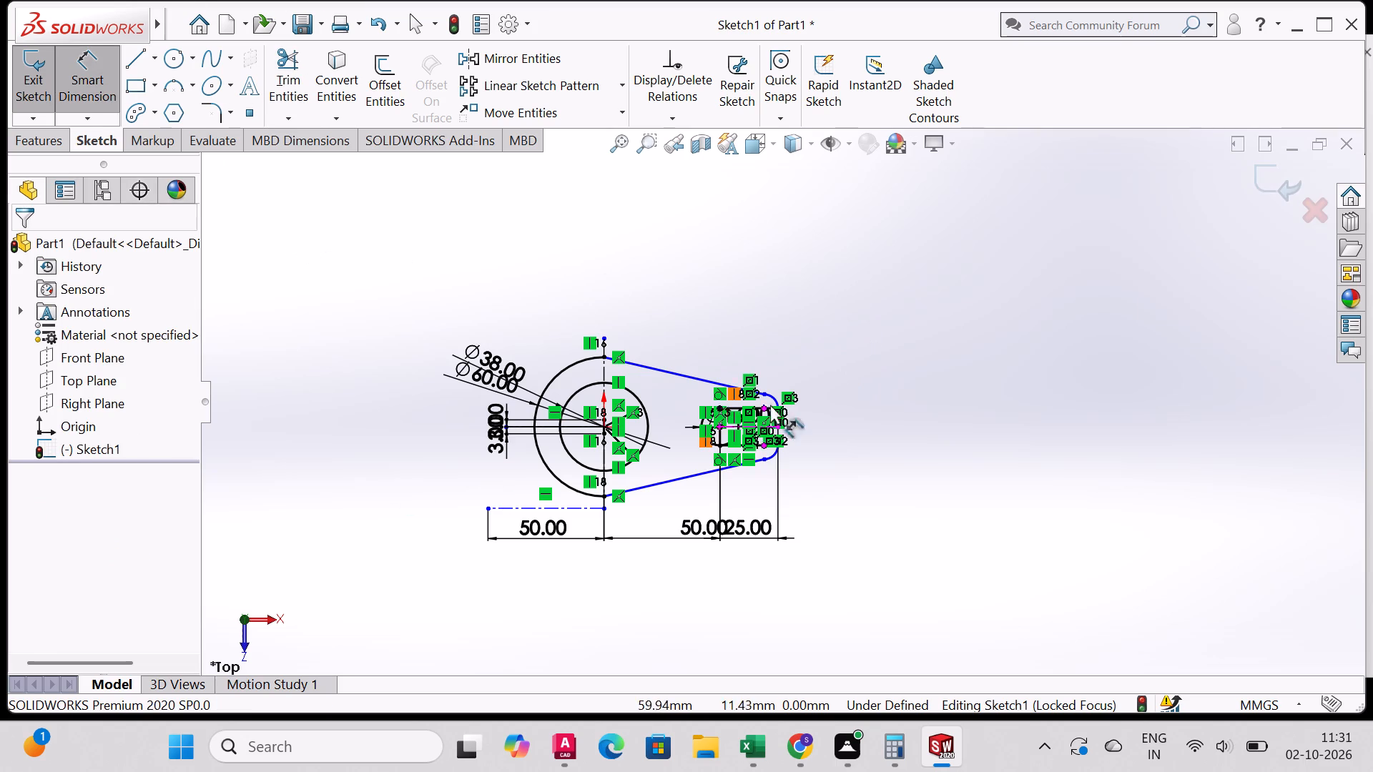
scroll(774, 366, up, 3)
scroll(866, 366, down, 6)
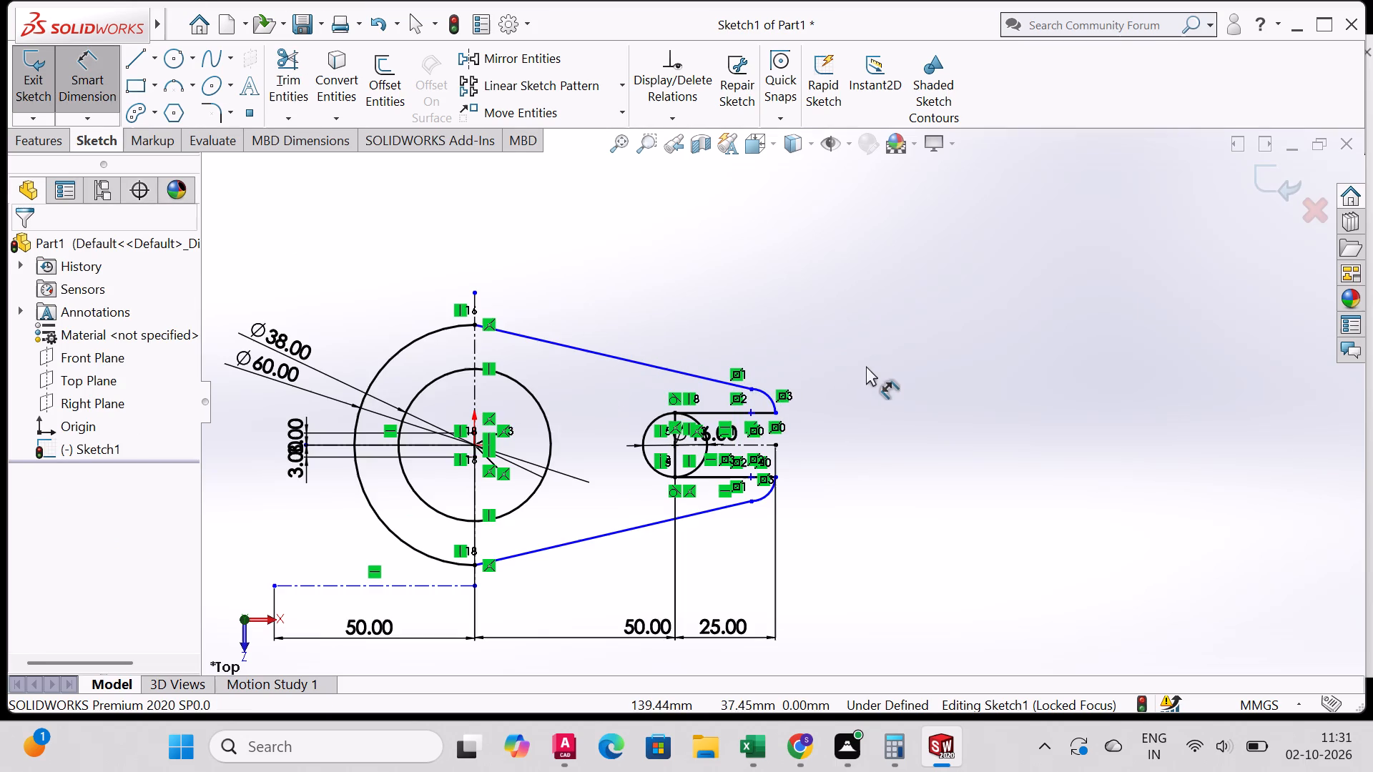
click(767, 394)
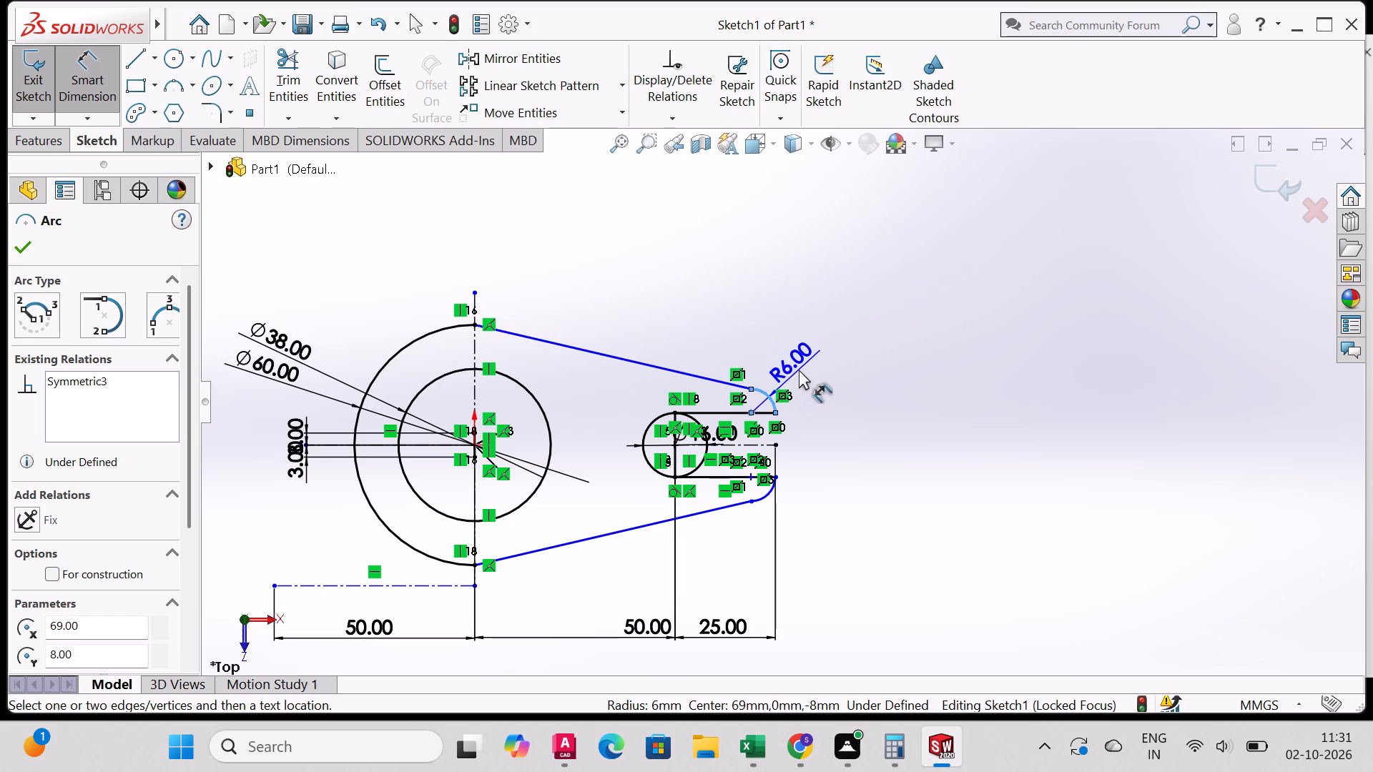
click(800, 367)
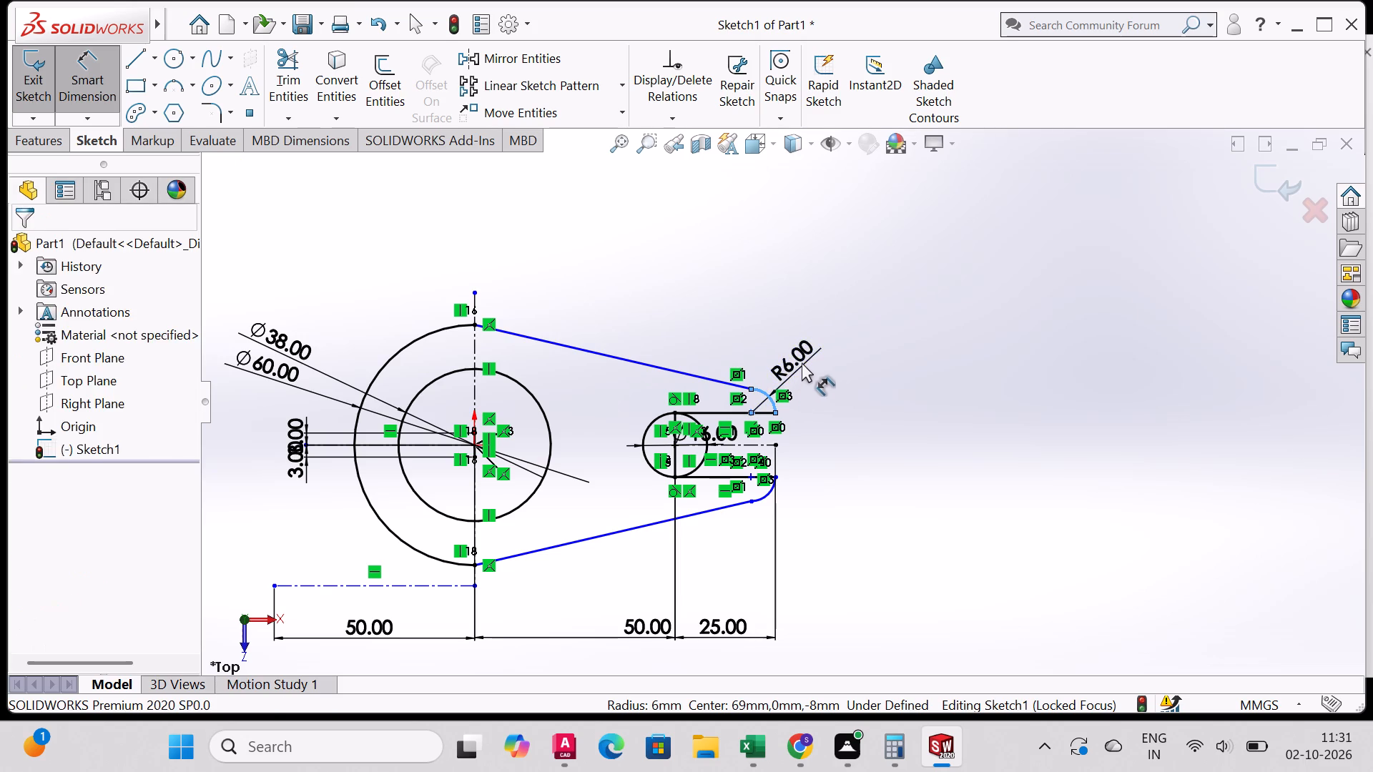
click(717, 341)
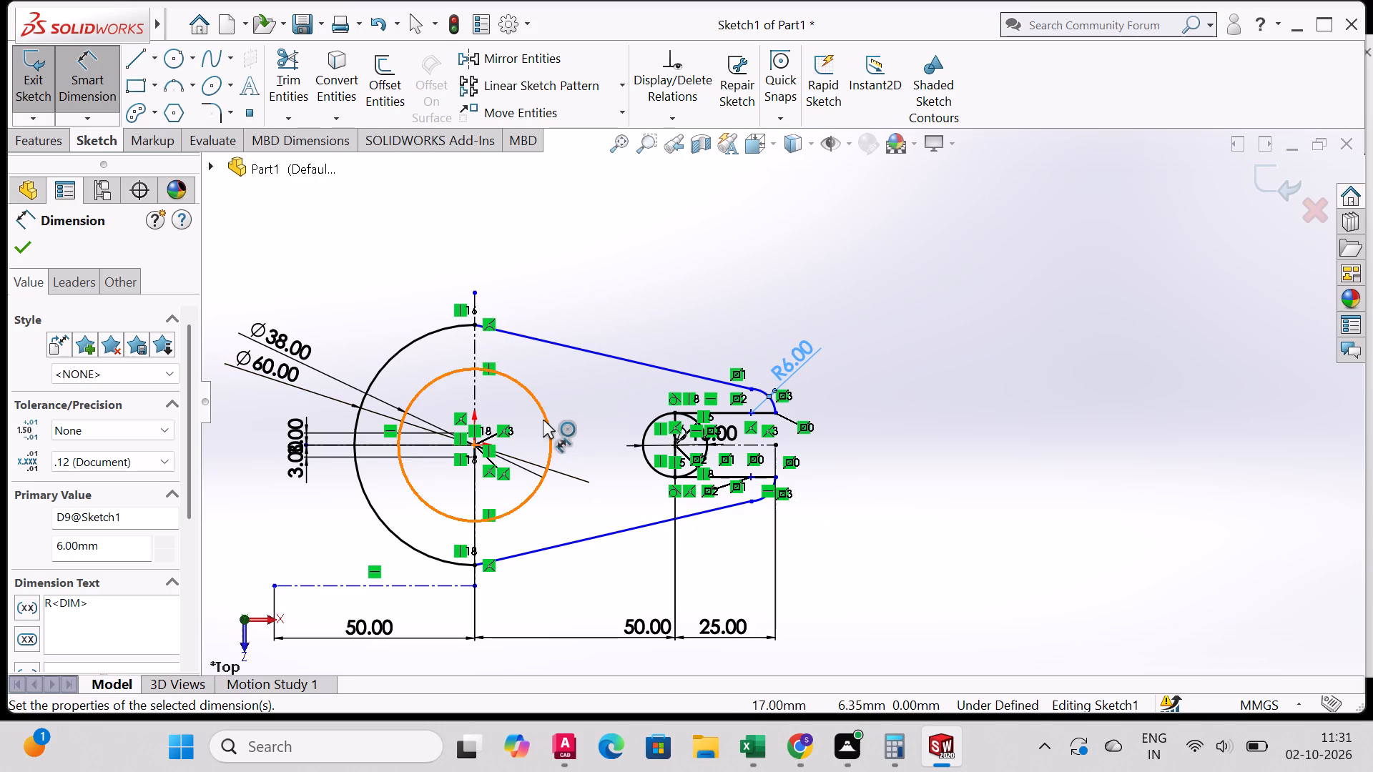
Trim the 16 mm circle's half inside the open slot, keeping only the rounded end that faces the boss.
scroll(689, 405, up, 4)
scroll(689, 405, down, 9)
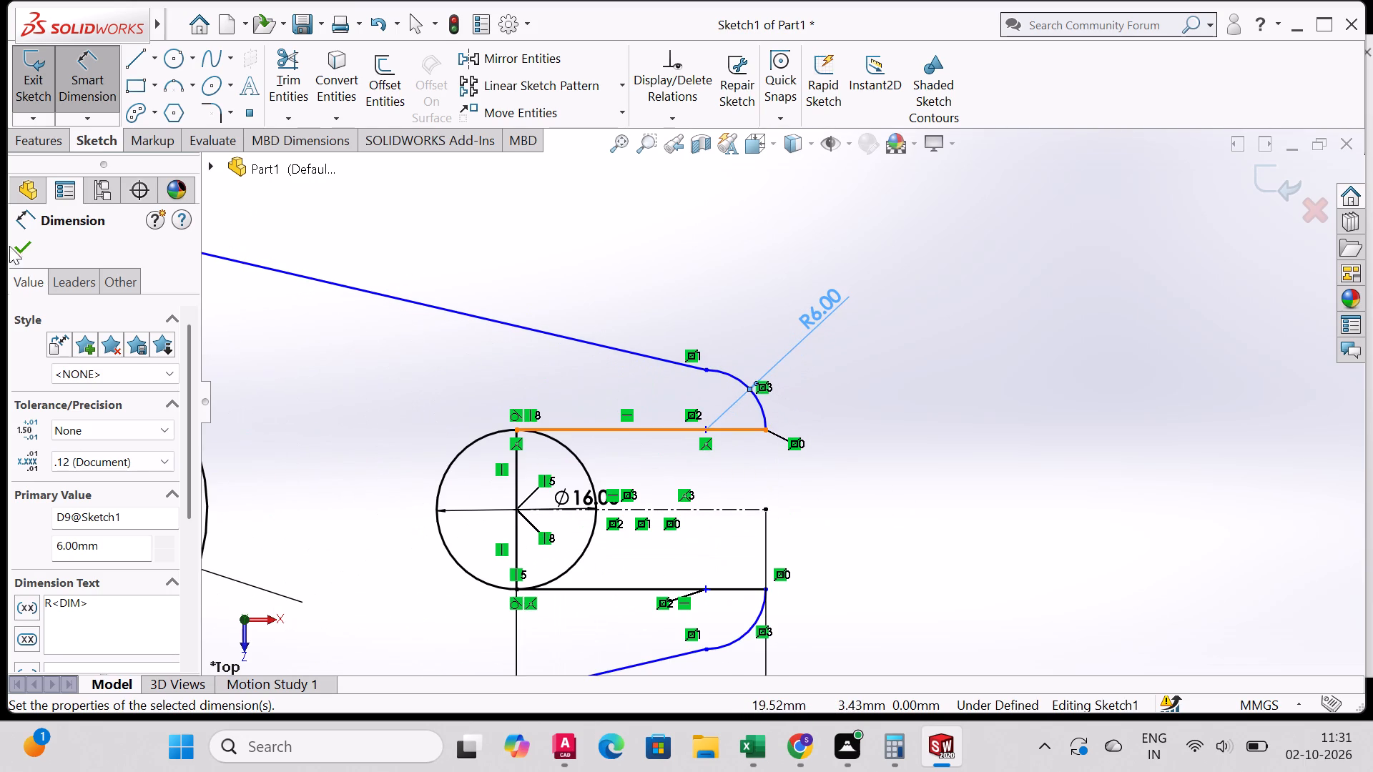
click(292, 55)
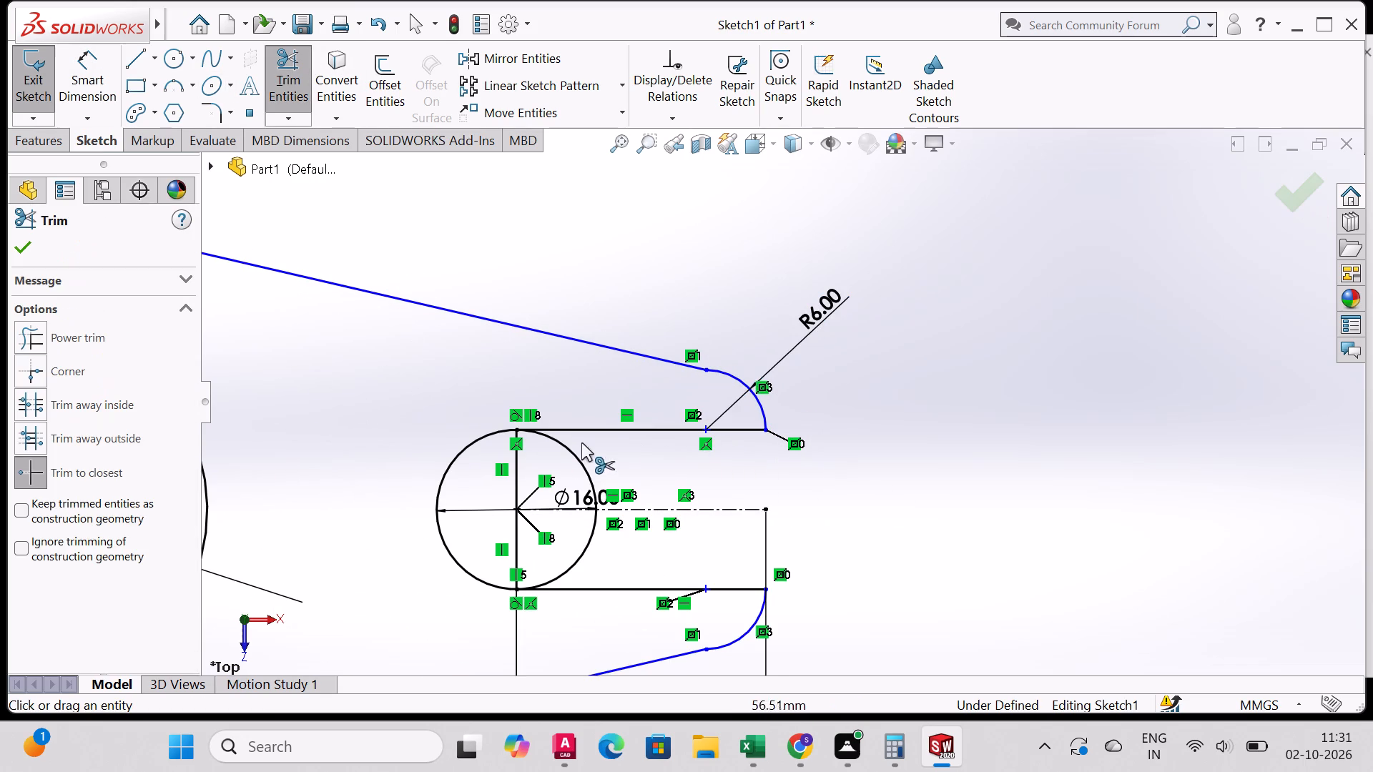
click(567, 450)
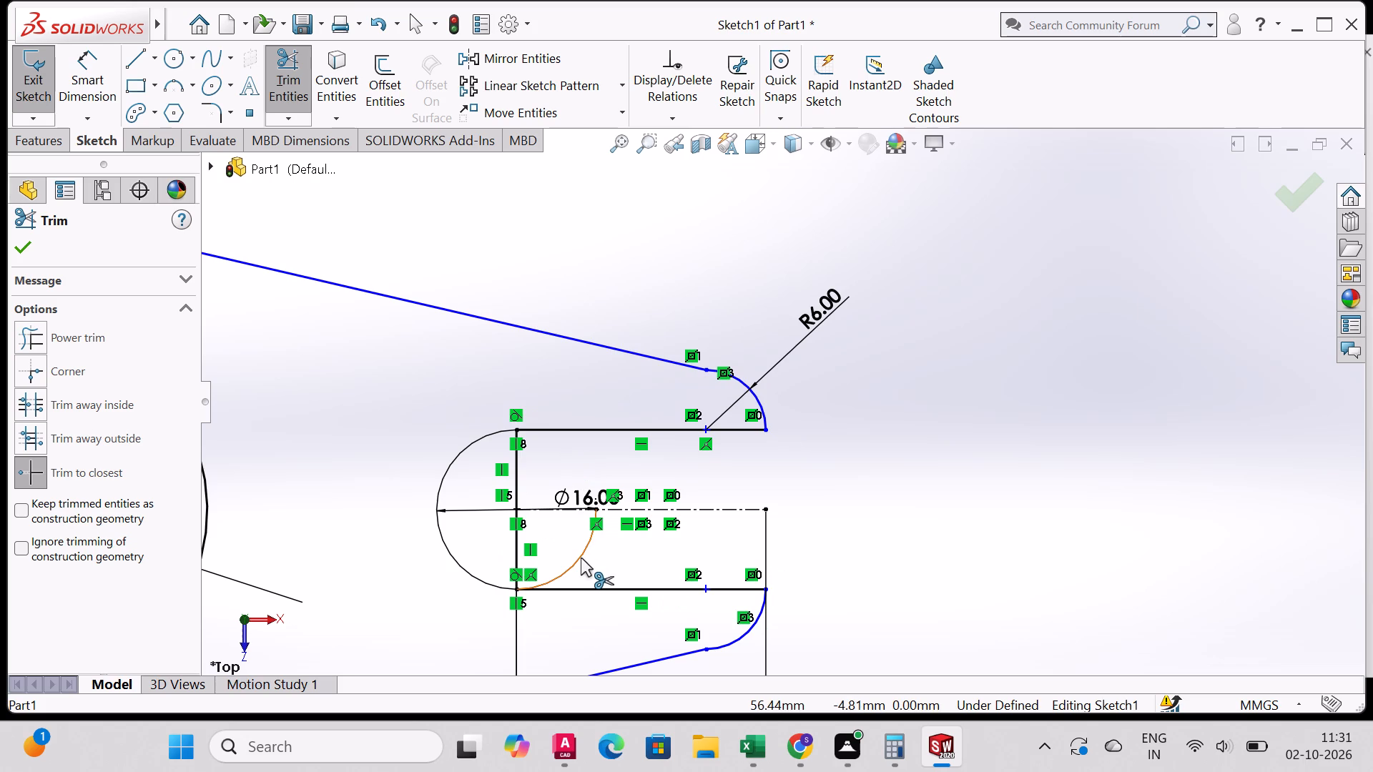
click(581, 558)
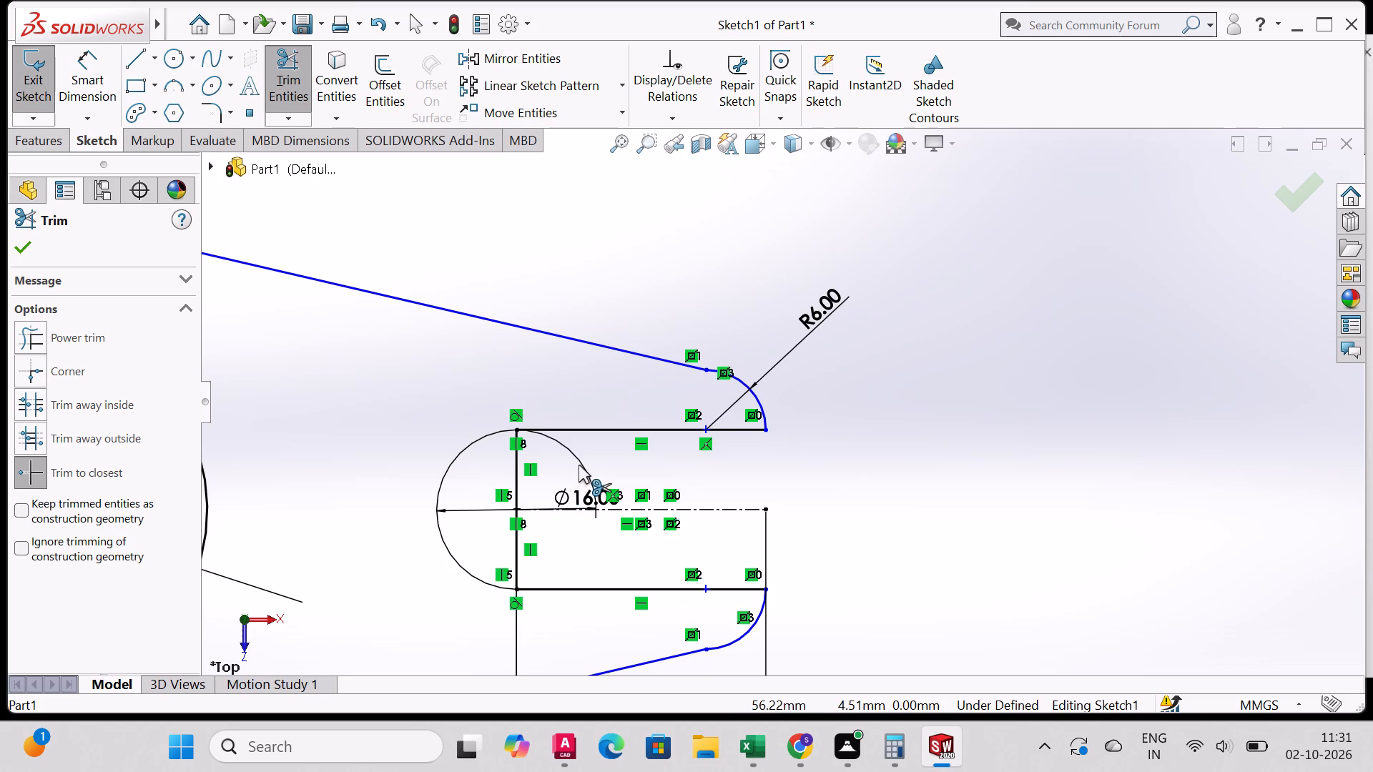
click(576, 460)
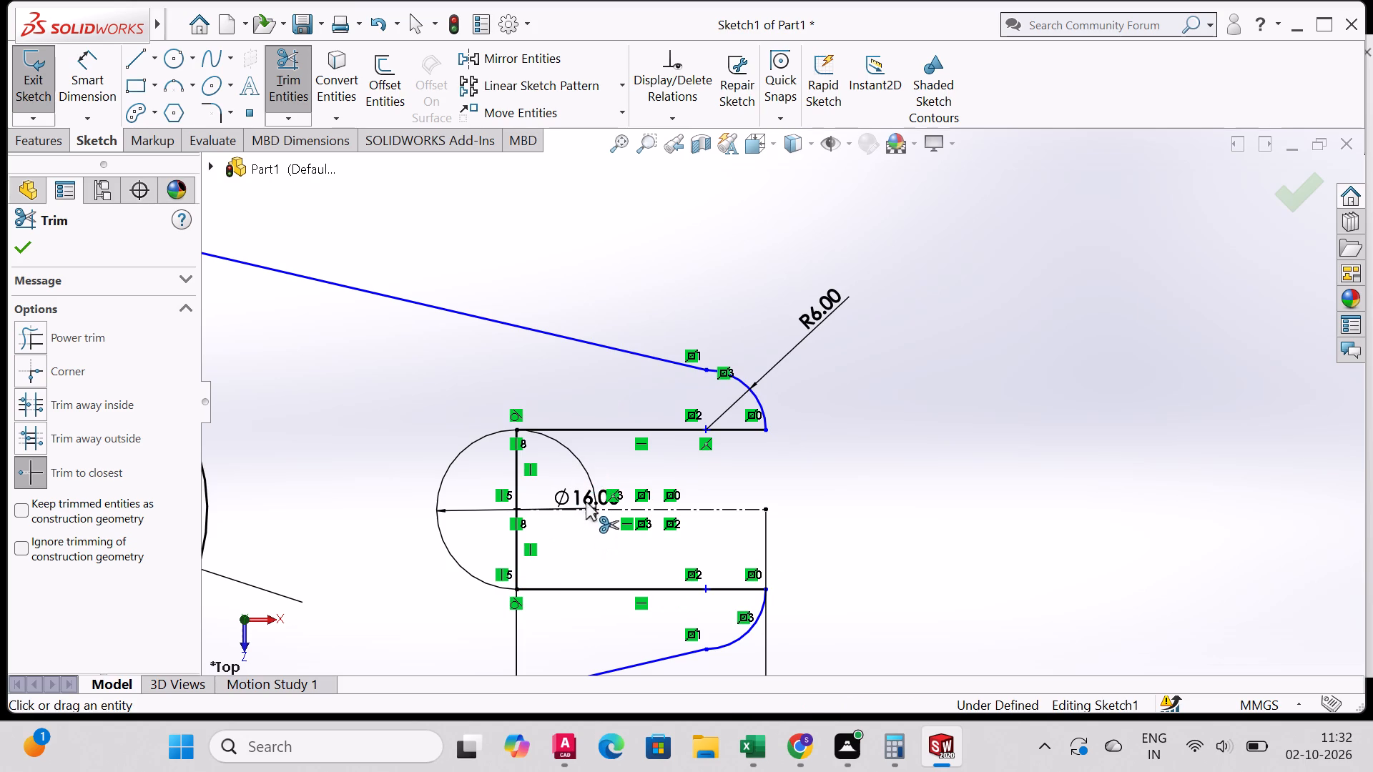
click(21, 251)
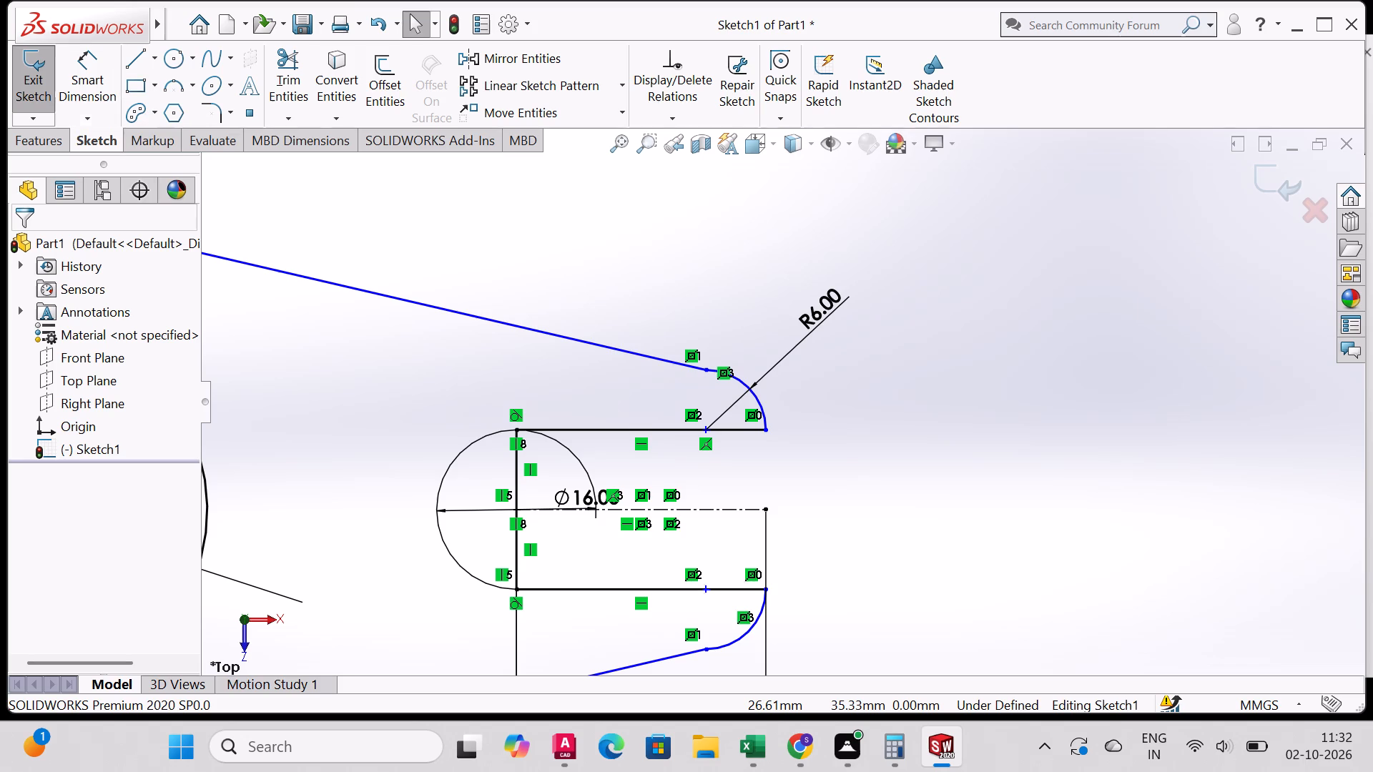
Move the slot's 16 mm diameter dimension text out of the slot to the clear area above its rounded end.
click(78, 76)
drag(590, 495, 454, 463)
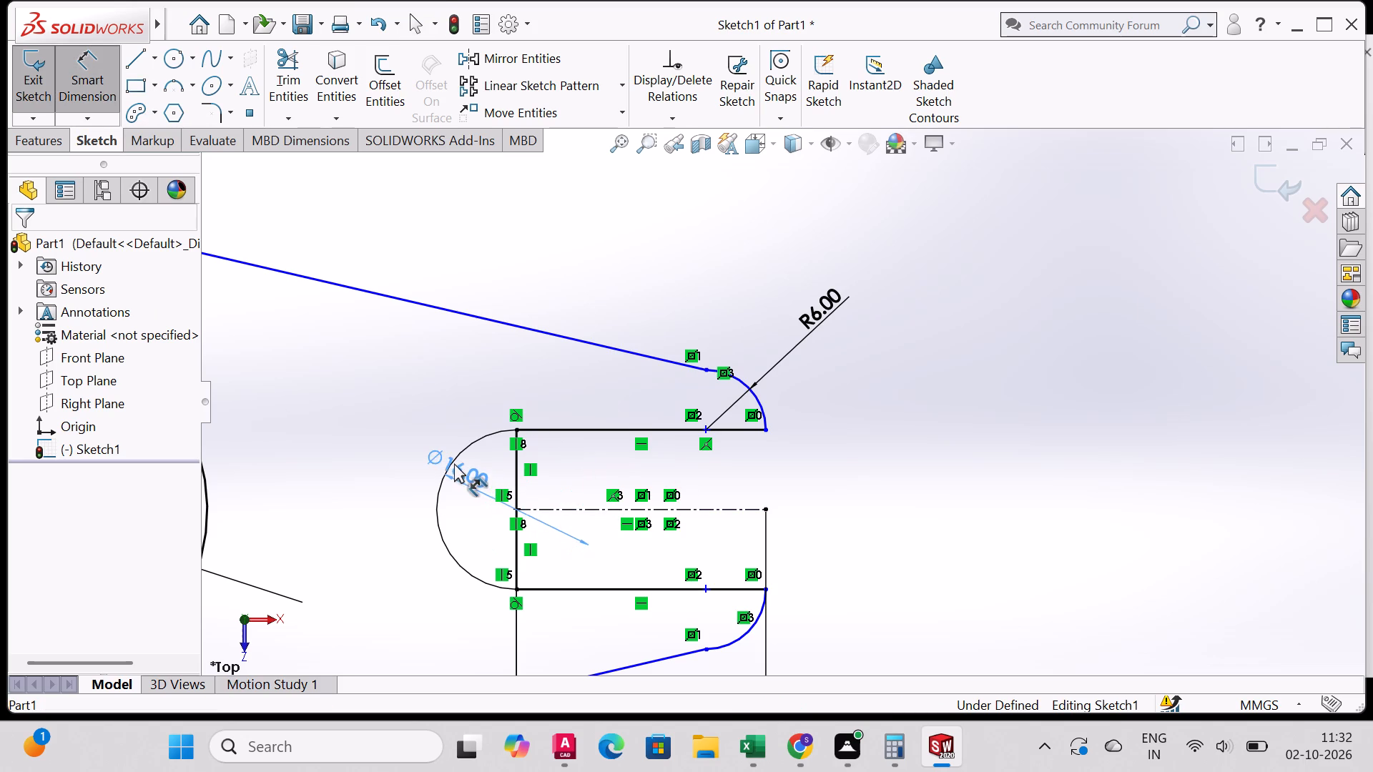
drag(454, 463, 413, 392)
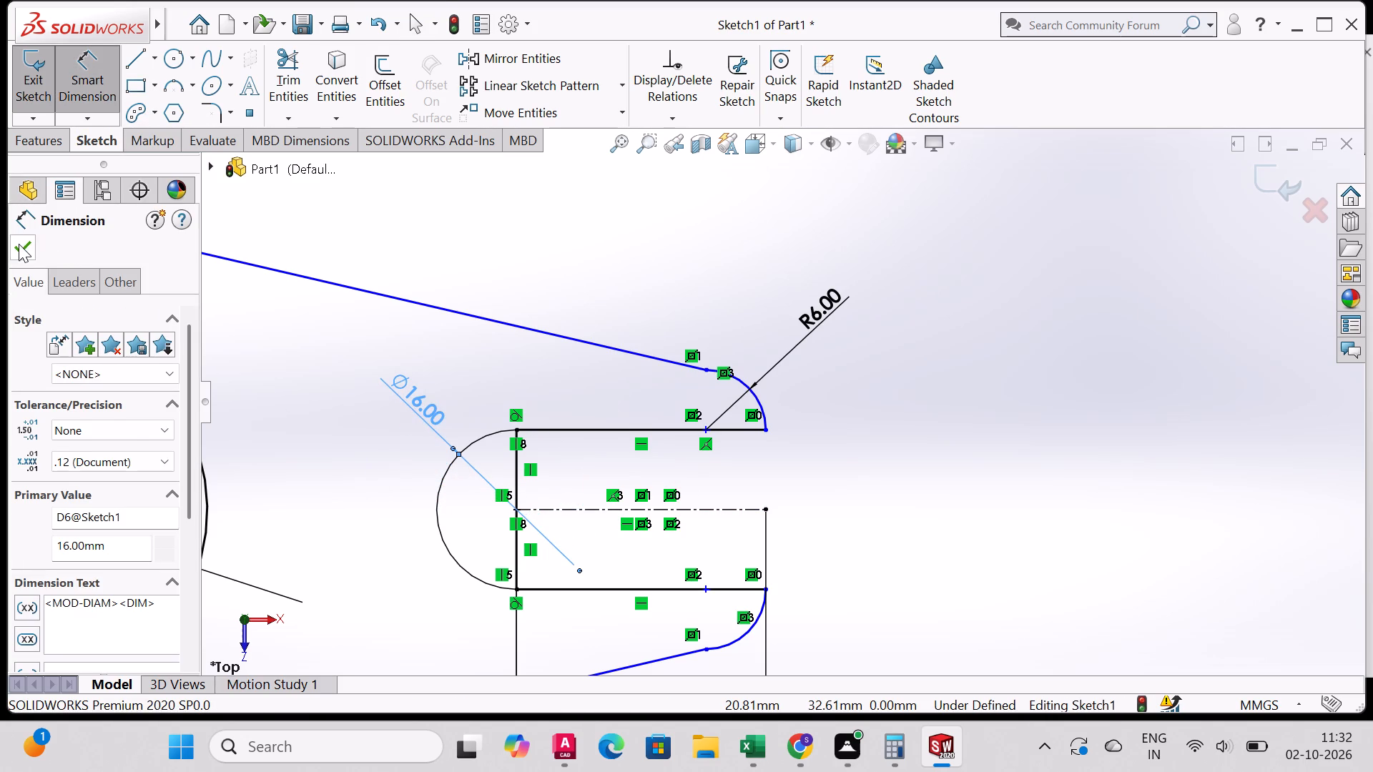
click(19, 244)
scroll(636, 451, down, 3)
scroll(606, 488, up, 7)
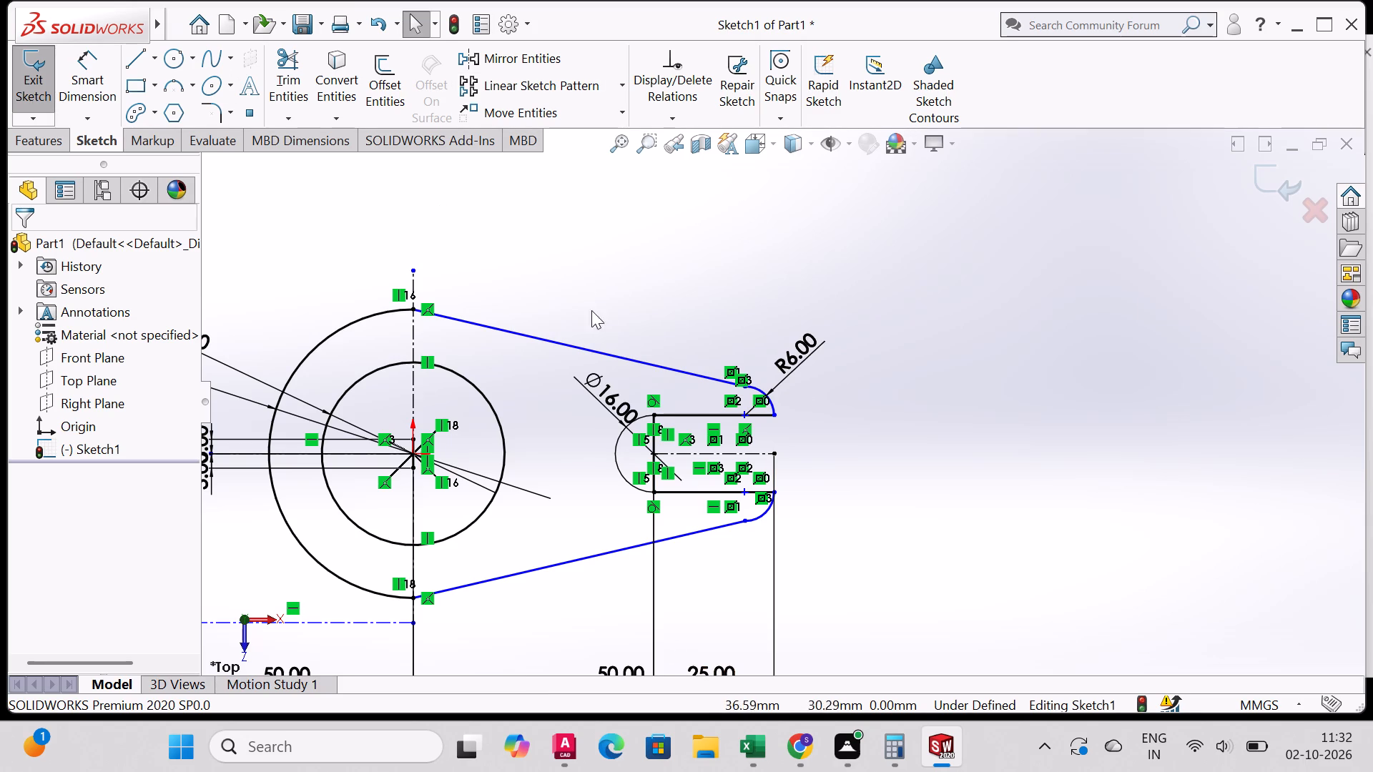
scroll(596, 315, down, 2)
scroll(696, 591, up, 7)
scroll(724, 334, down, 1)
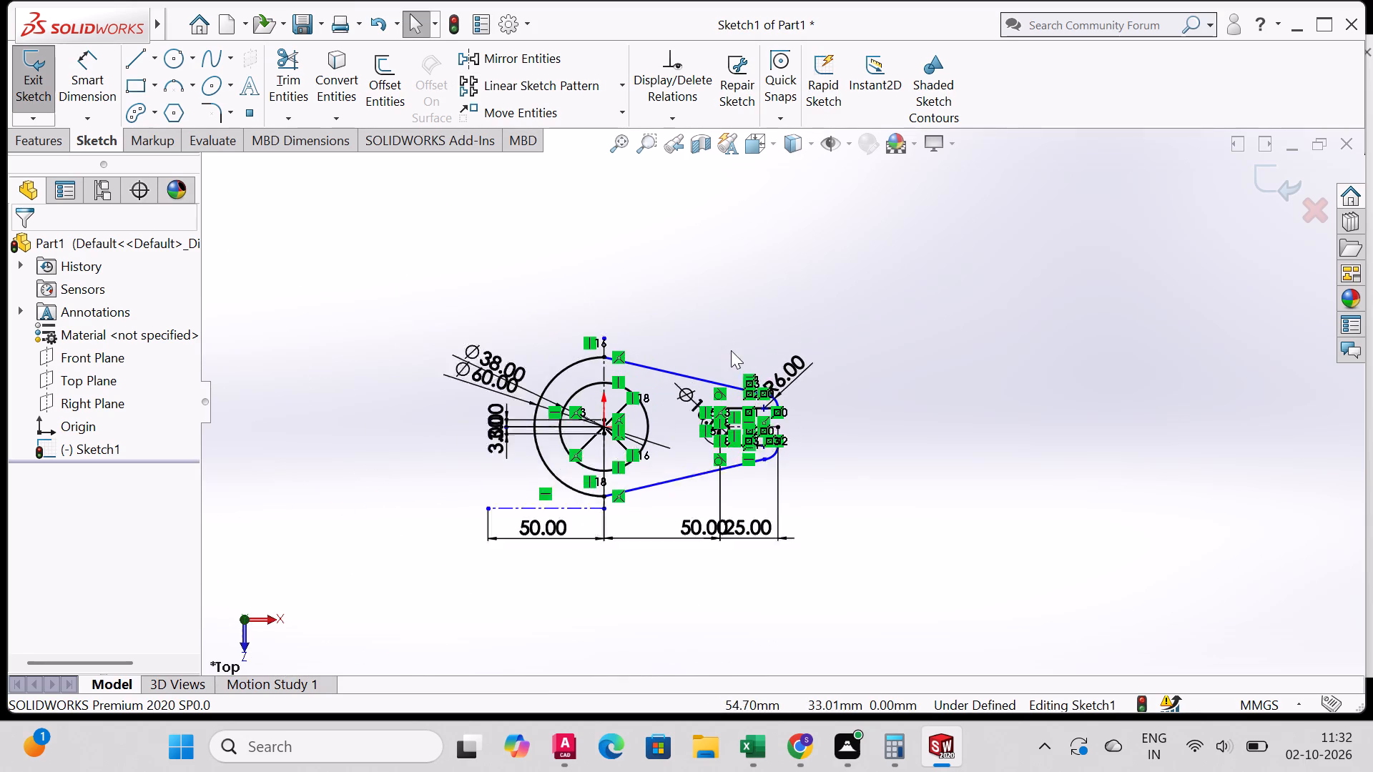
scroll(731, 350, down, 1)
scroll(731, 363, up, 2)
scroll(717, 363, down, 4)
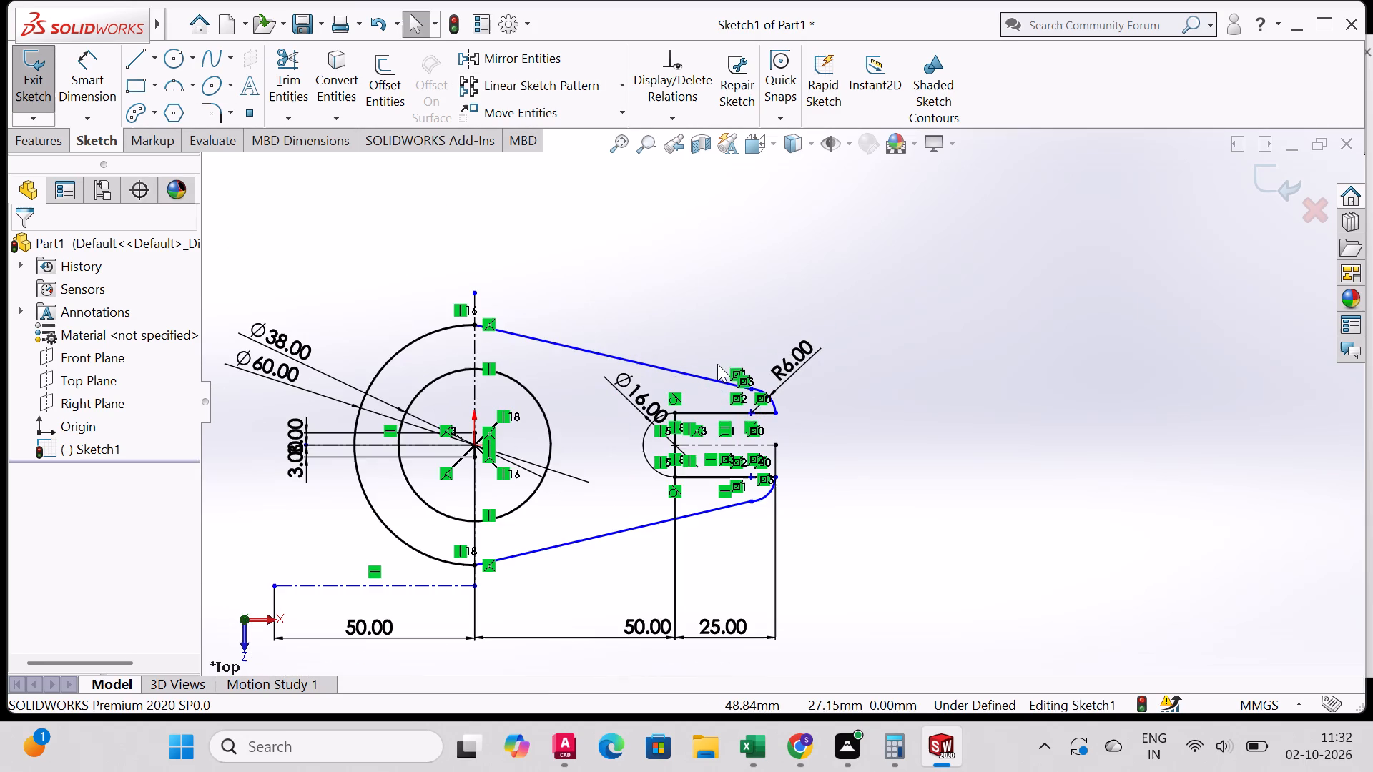
Align the 50 mm dimension between the boss centre and slot centre with the neighbouring 50 mm and 25 mm dimensions, centring its text.
click(78, 66)
scroll(572, 463, down, 2)
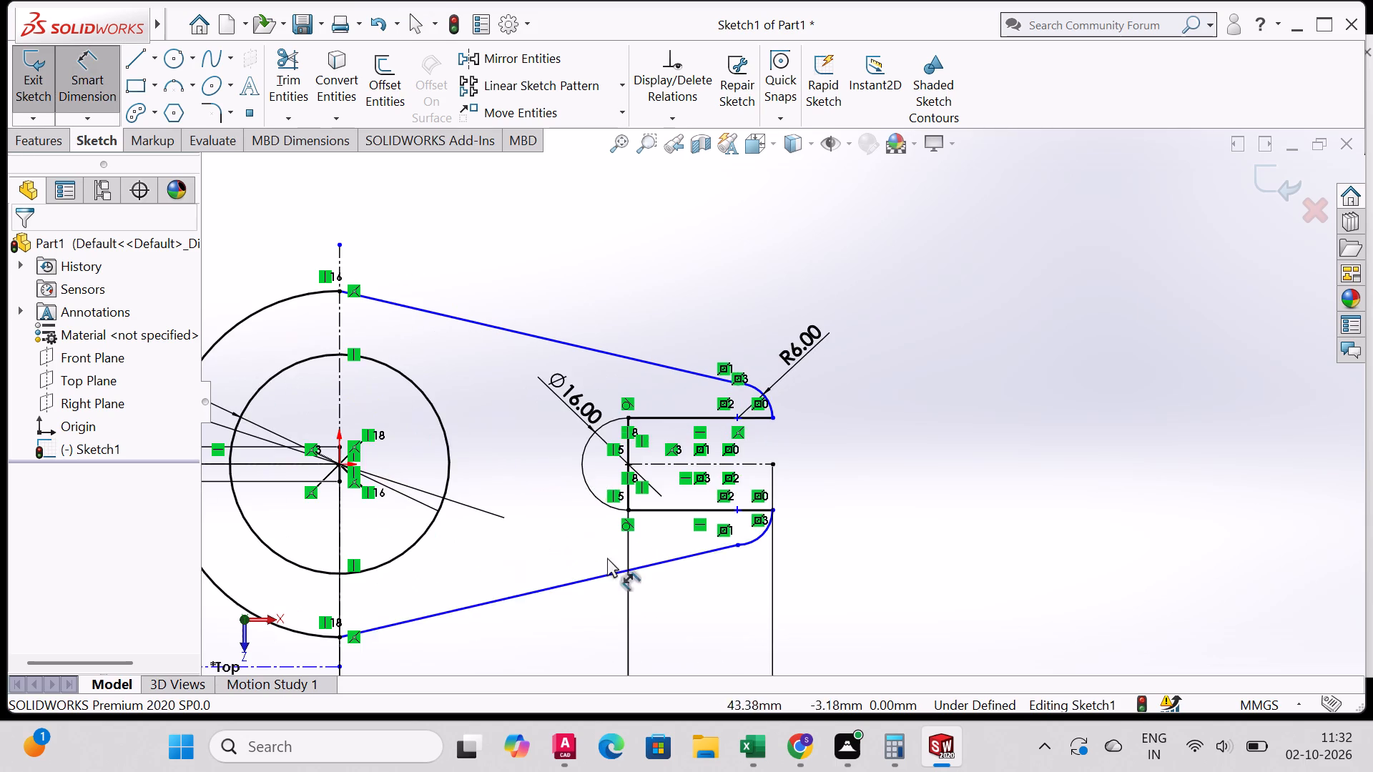
scroll(607, 590, up, 3)
drag(669, 585, 613, 578)
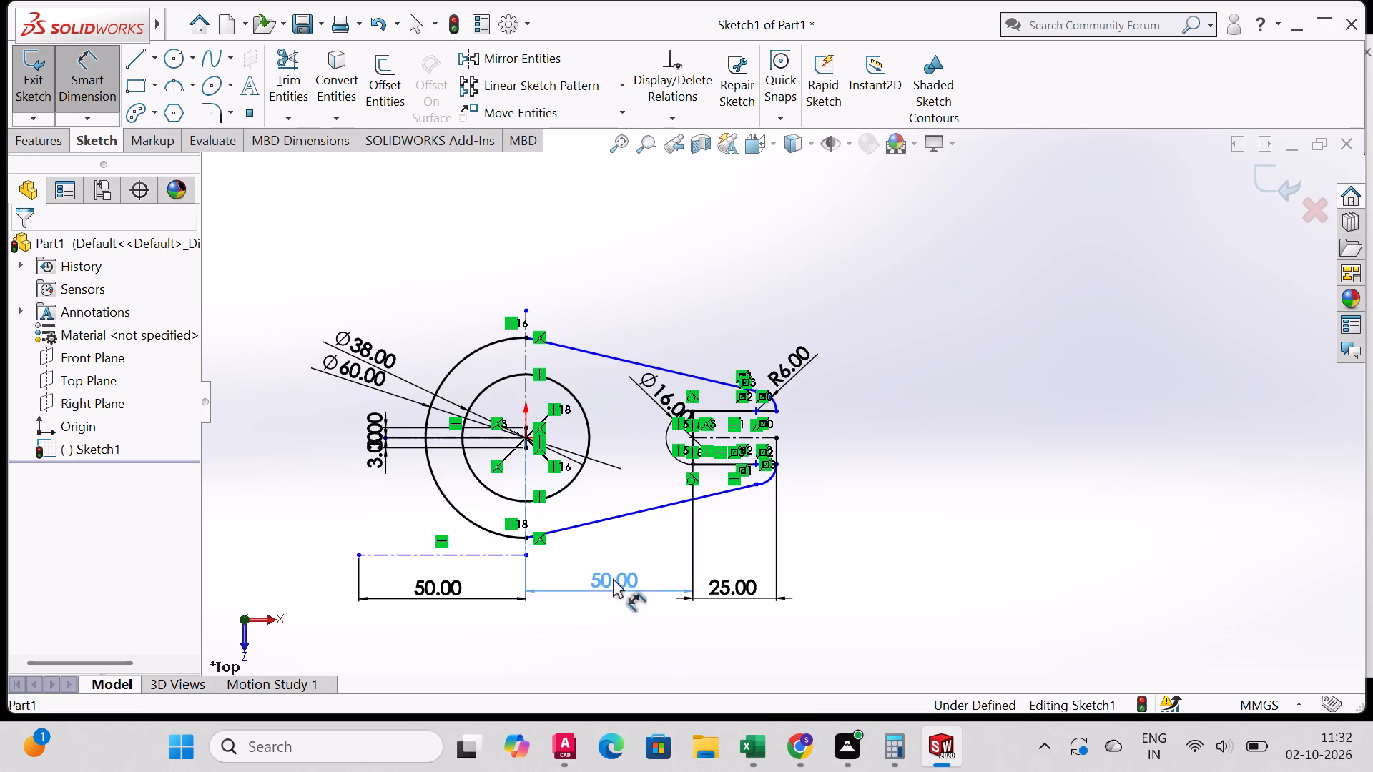
drag(613, 578, 610, 585)
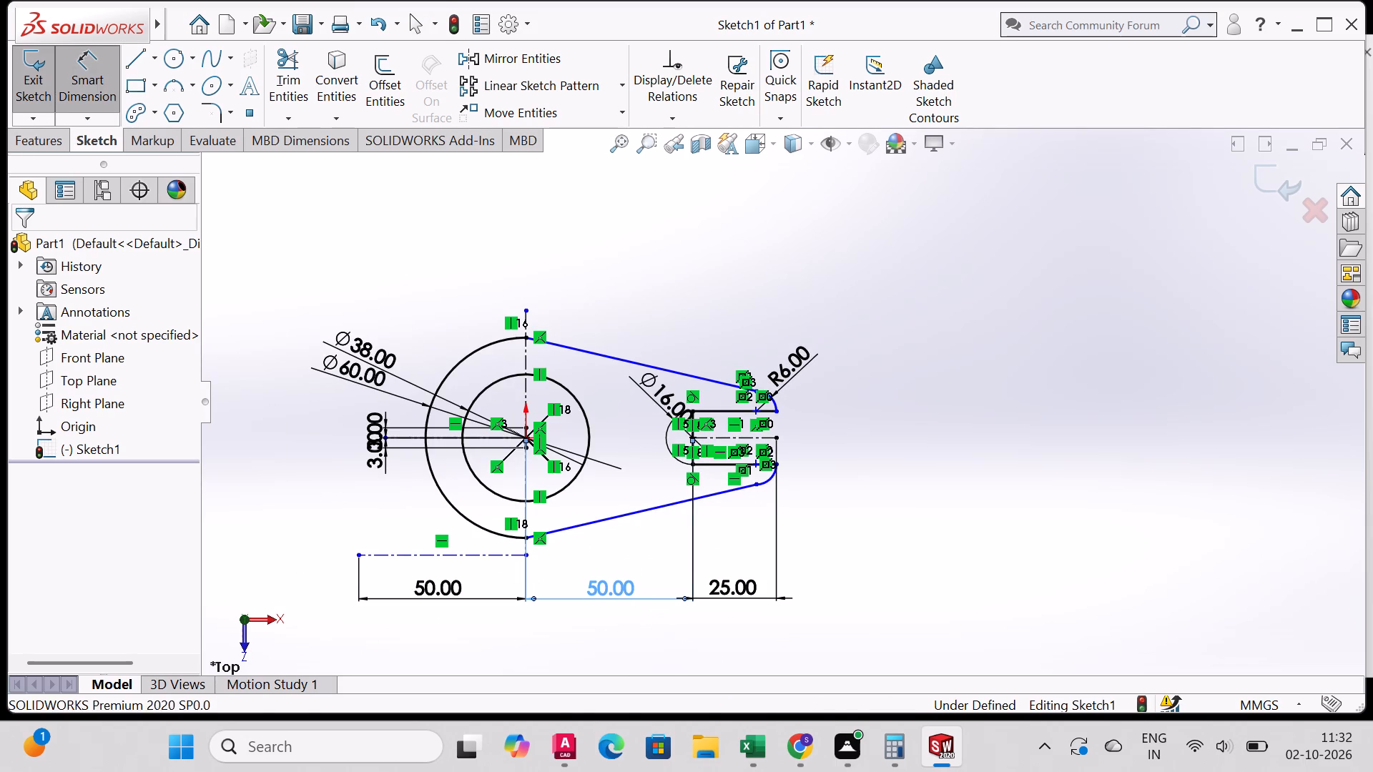
click(29, 247)
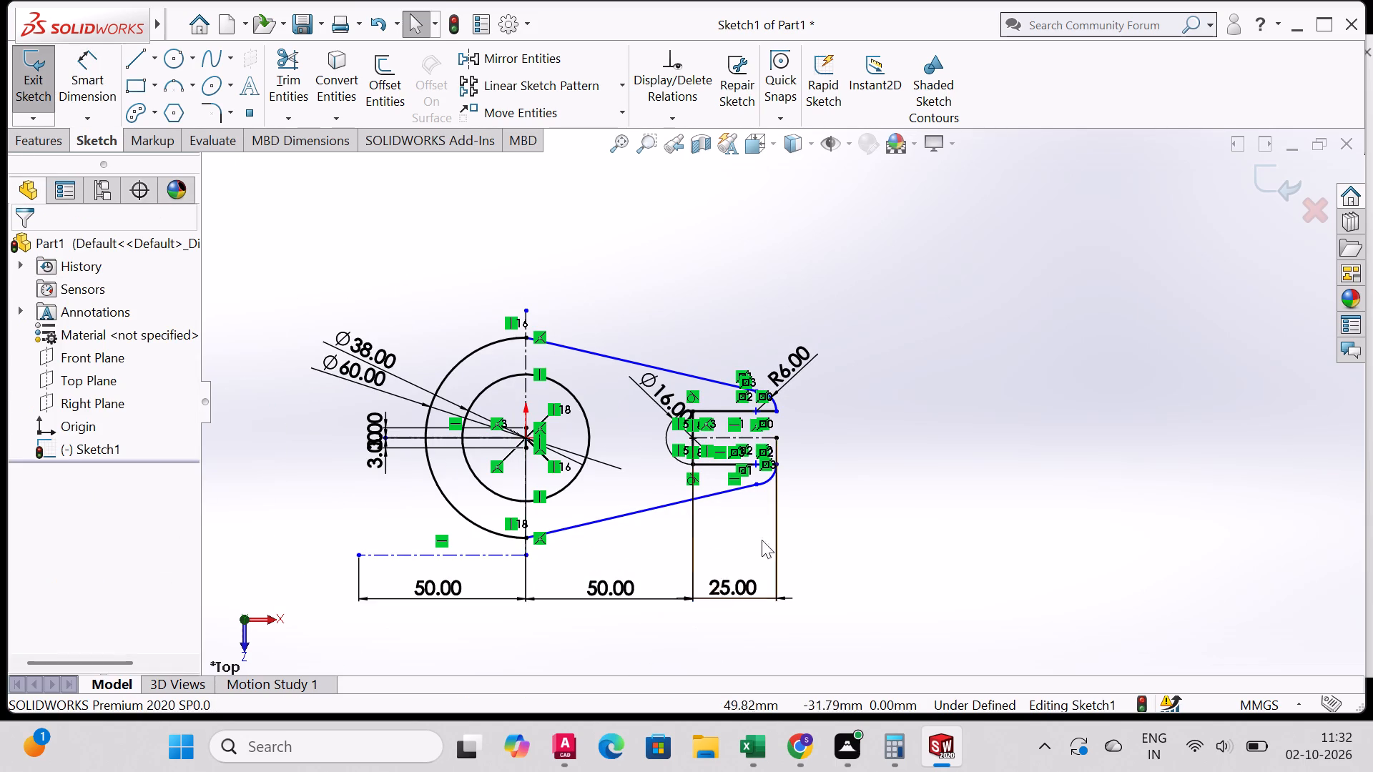
Examine the upper R6 end arc and its connections to the slanted side and the slot edge.
scroll(774, 540, up, 3)
scroll(774, 540, down, 4)
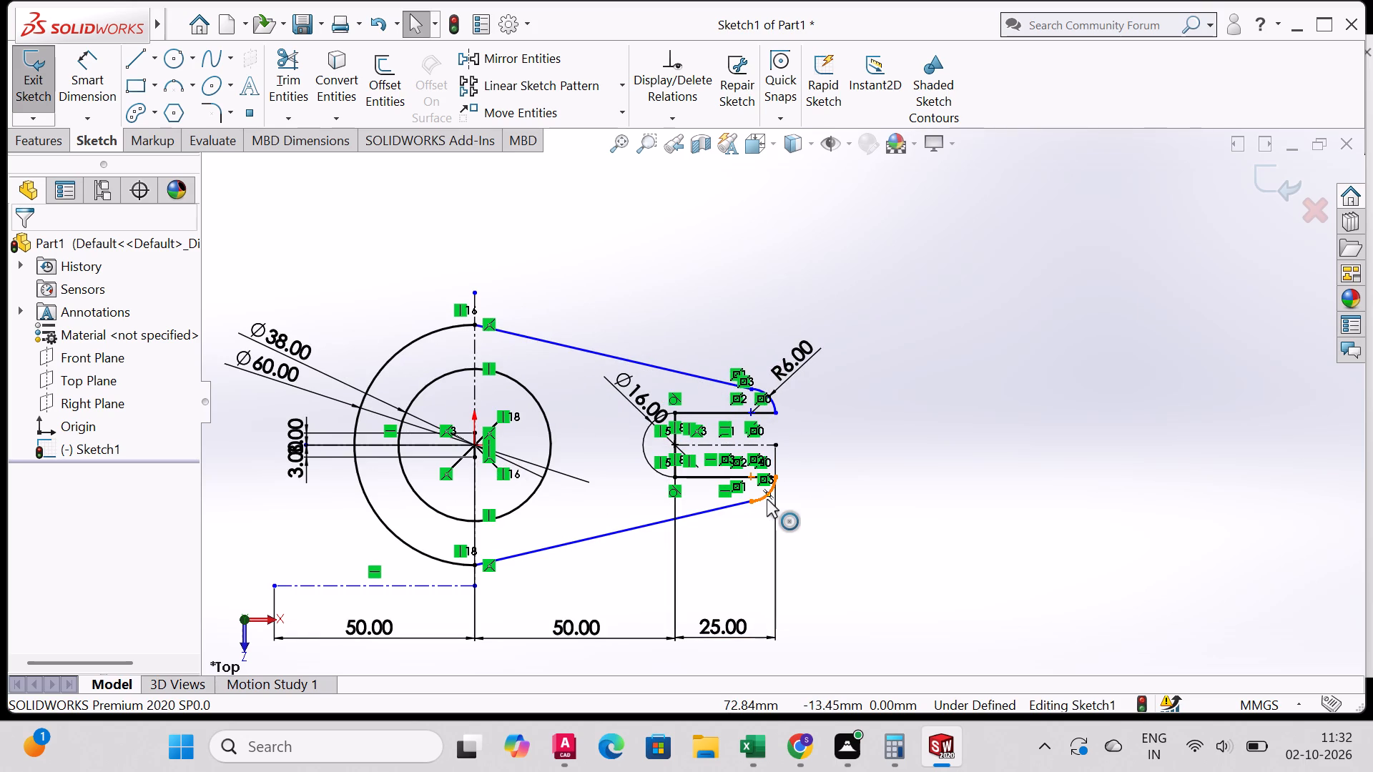
scroll(812, 377, up, 1)
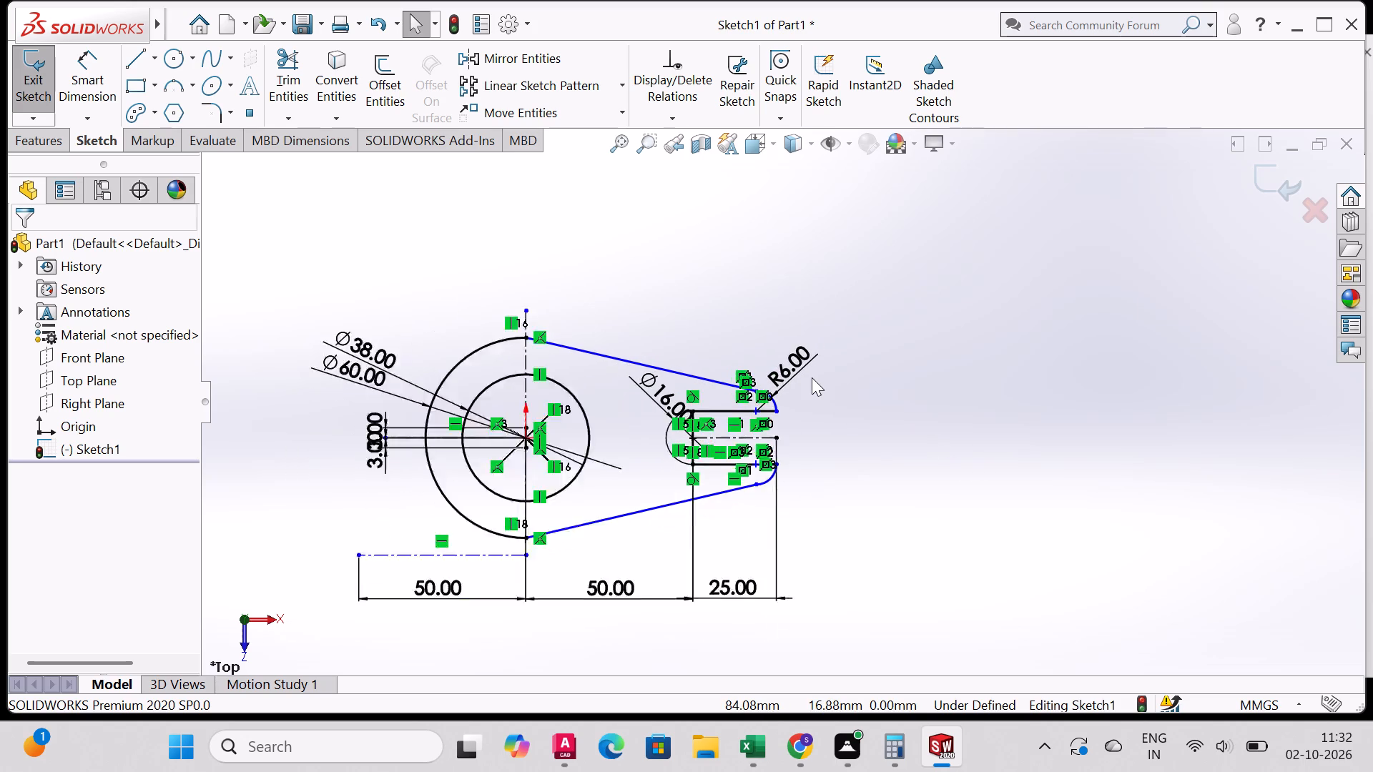
scroll(812, 377, up, 2)
scroll(812, 377, down, 19)
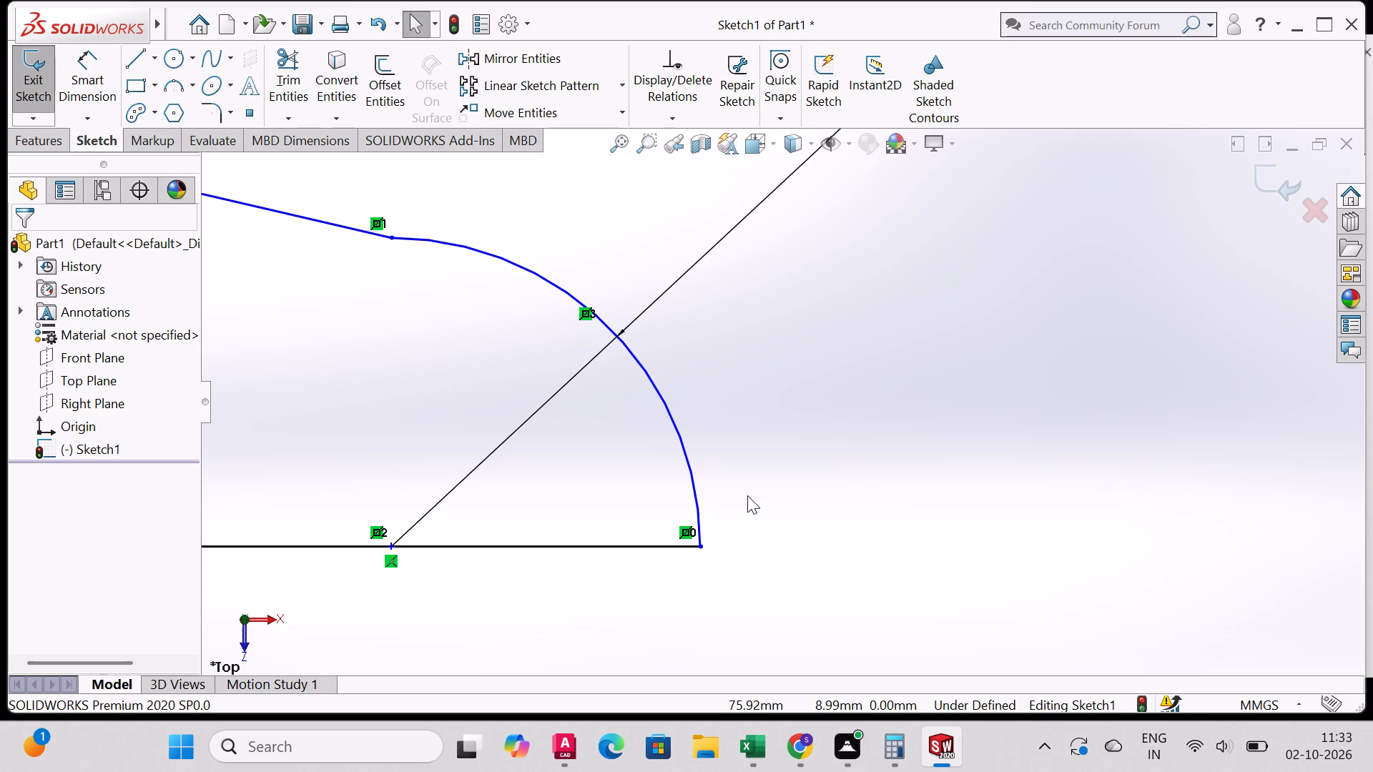
scroll(569, 417, down, 5)
scroll(333, 548, up, 6)
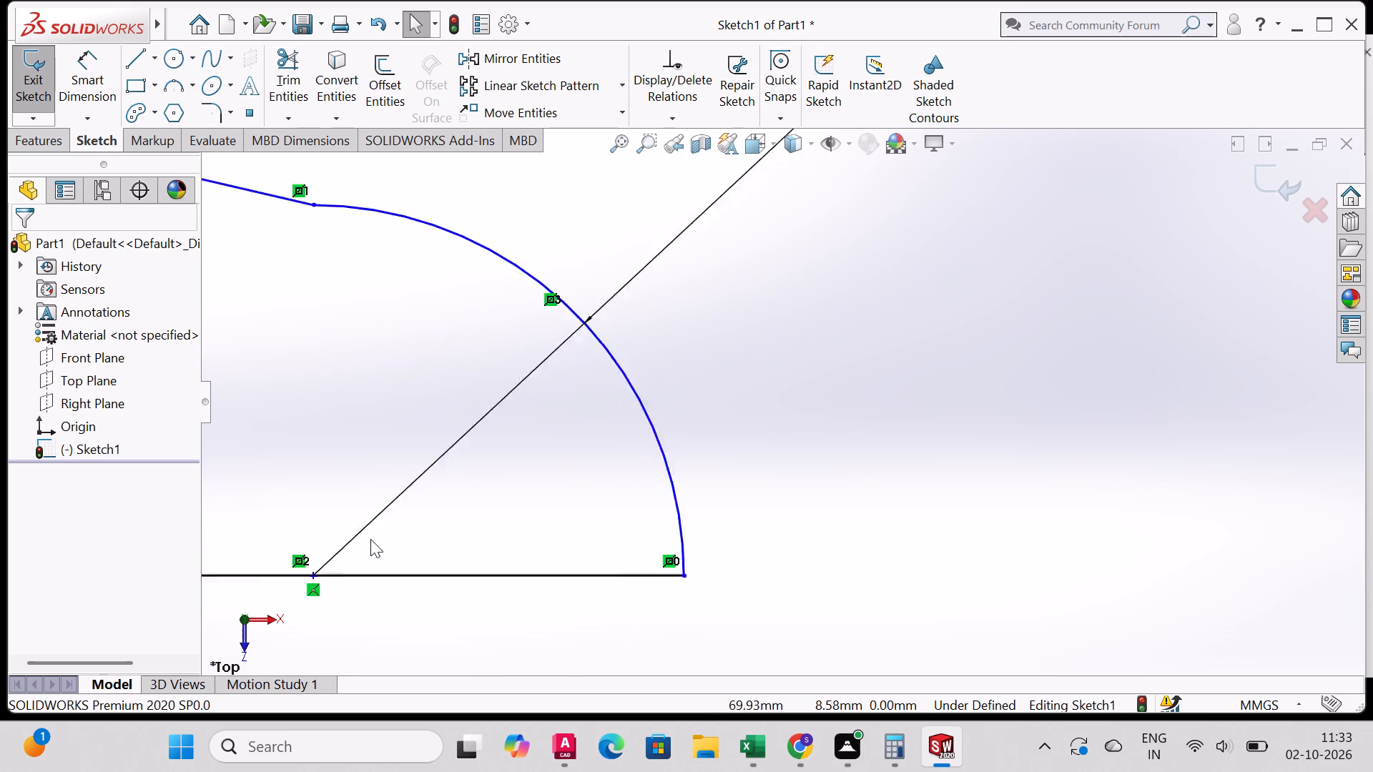
scroll(370, 539, up, 9)
scroll(427, 528, up, 5)
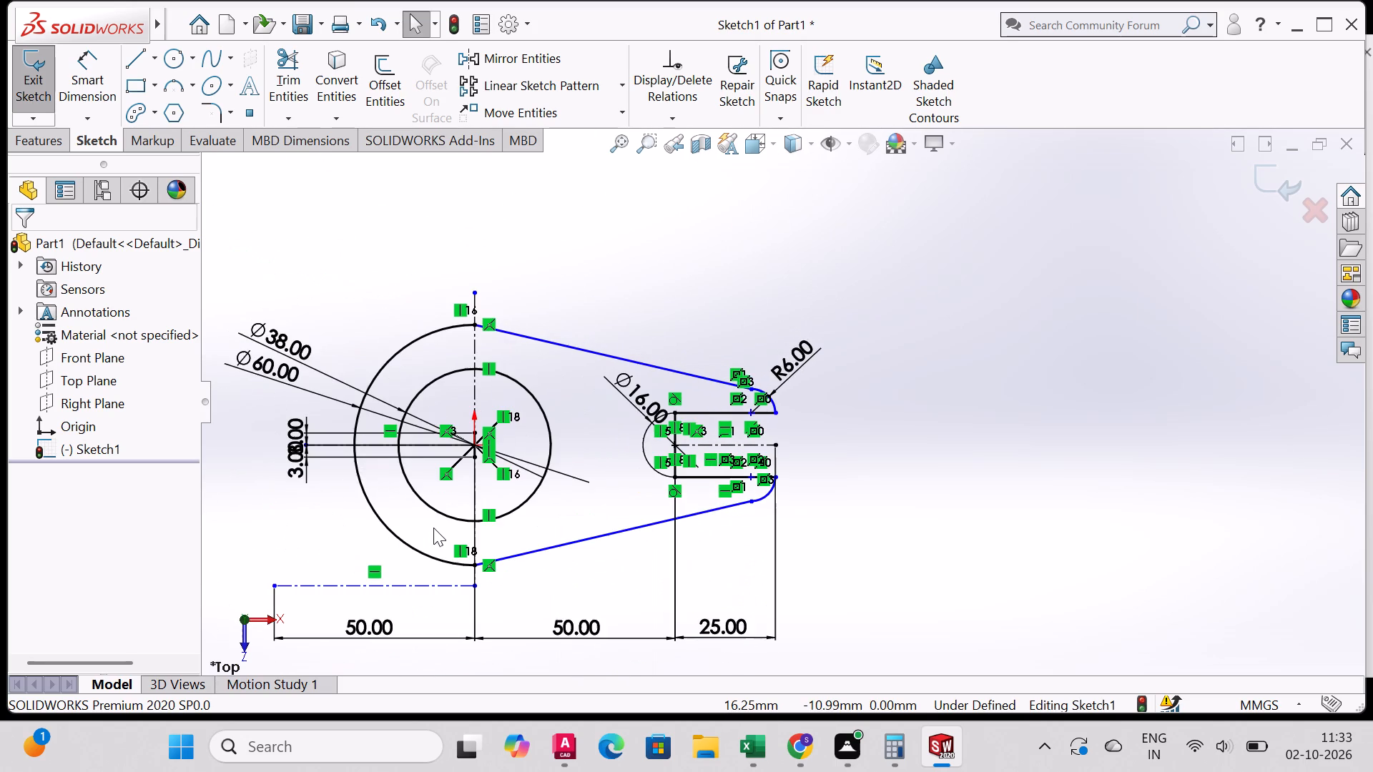
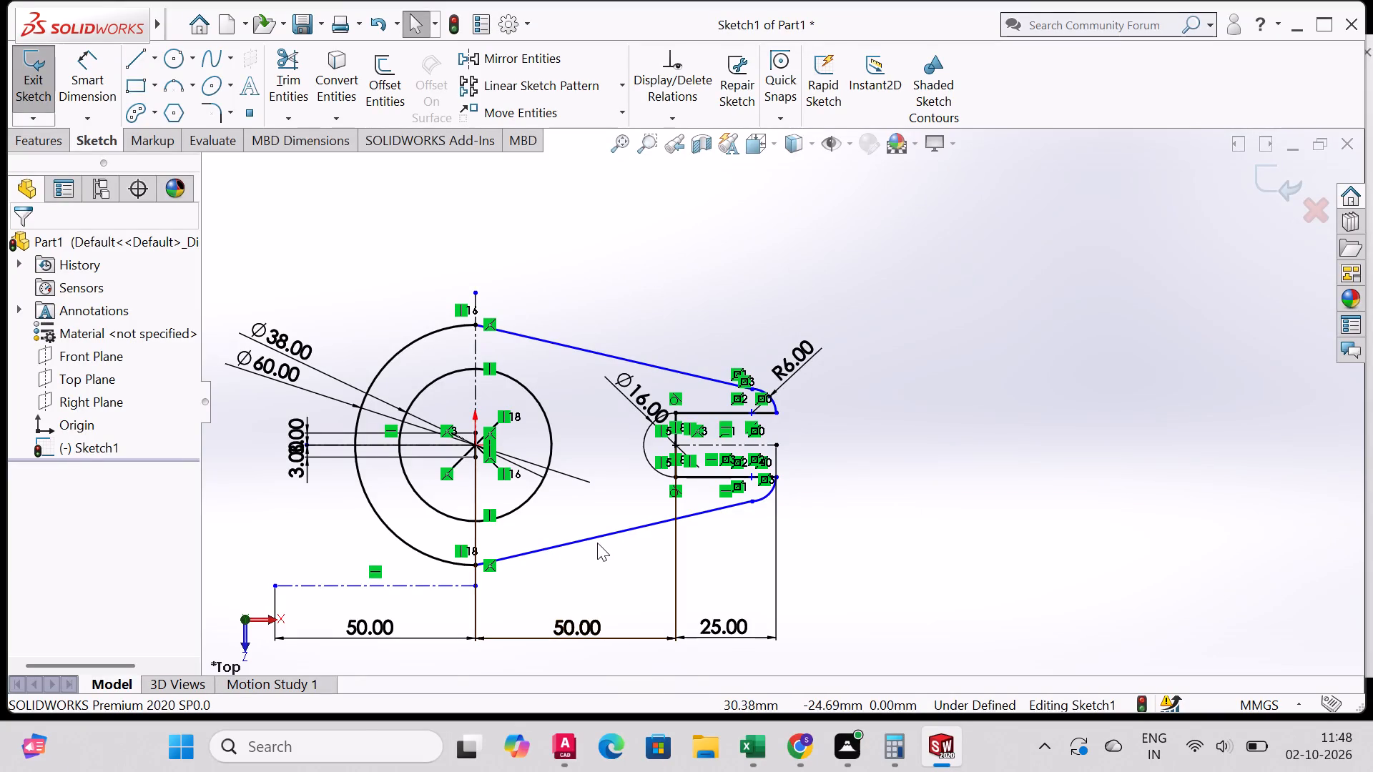
Examine the open slot's edges and both rounded end arcs, comparing them with the whole profile.
scroll(548, 555, up, 5)
scroll(560, 554, down, 5)
scroll(579, 553, up, 3)
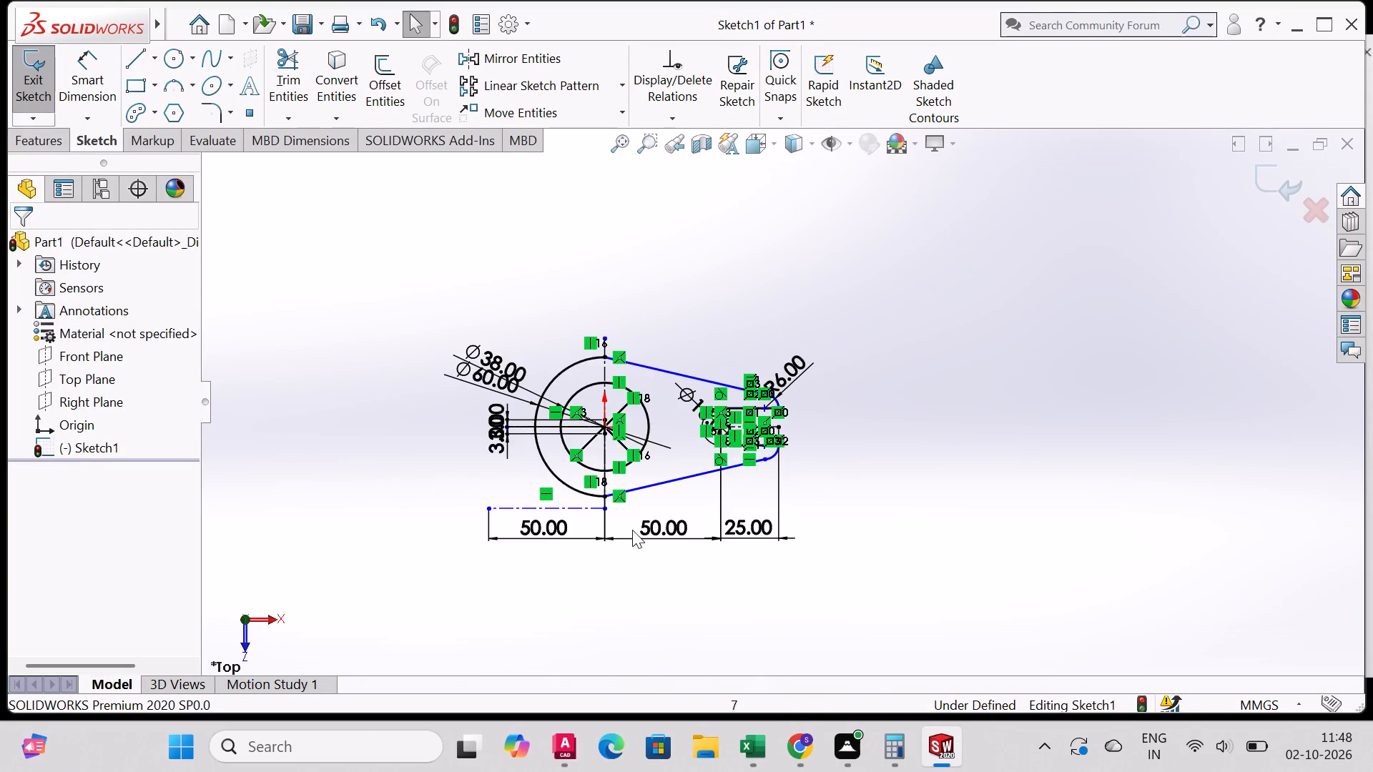
scroll(700, 482, down, 7)
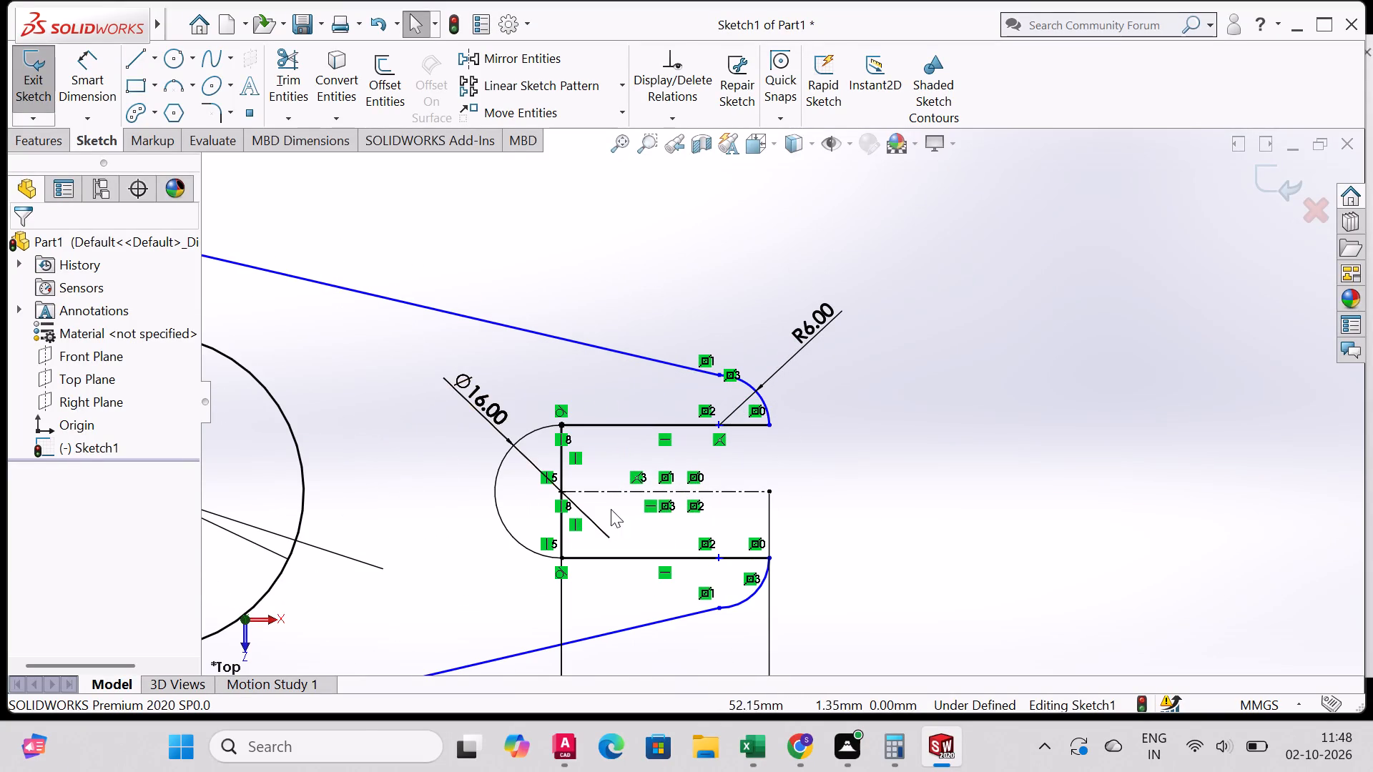
scroll(792, 563, up, 2)
scroll(792, 563, down, 4)
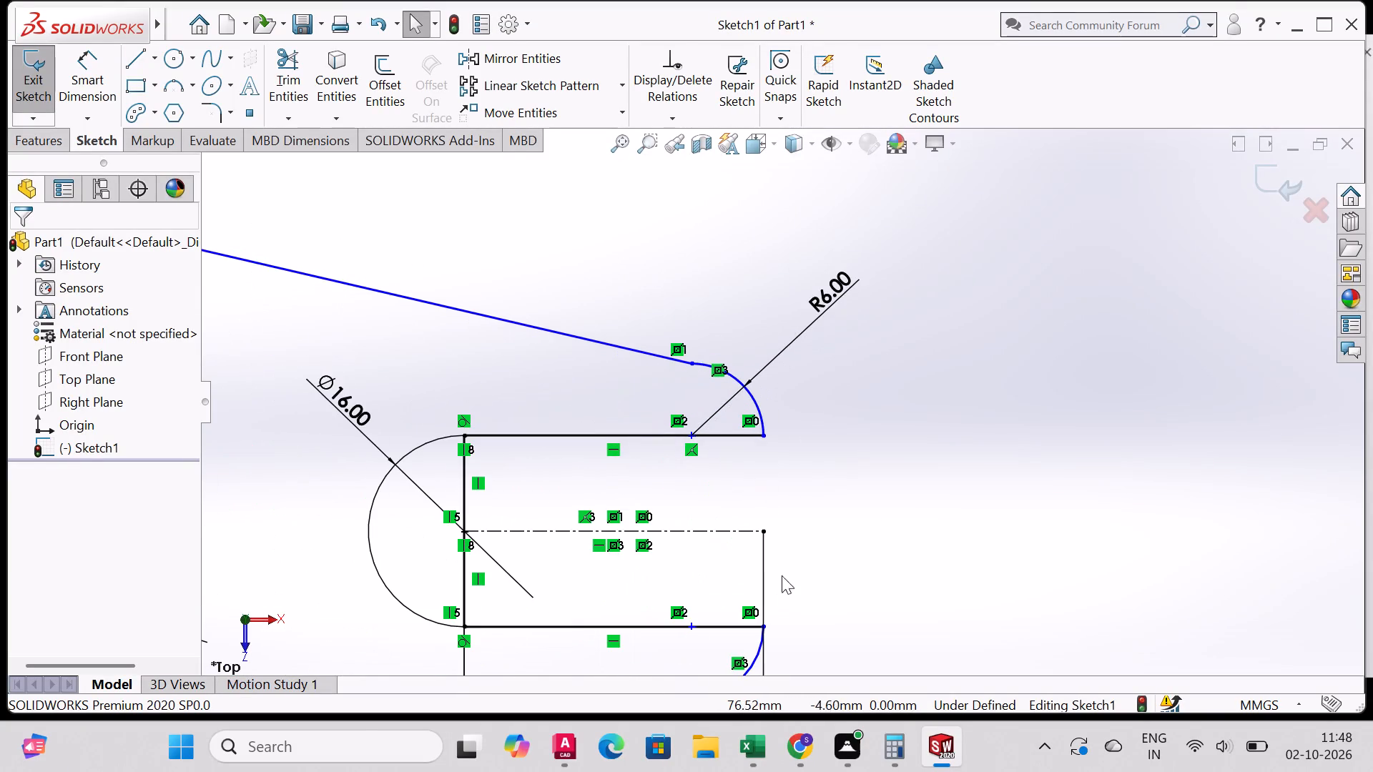
scroll(780, 560, down, 2)
scroll(784, 560, up, 8)
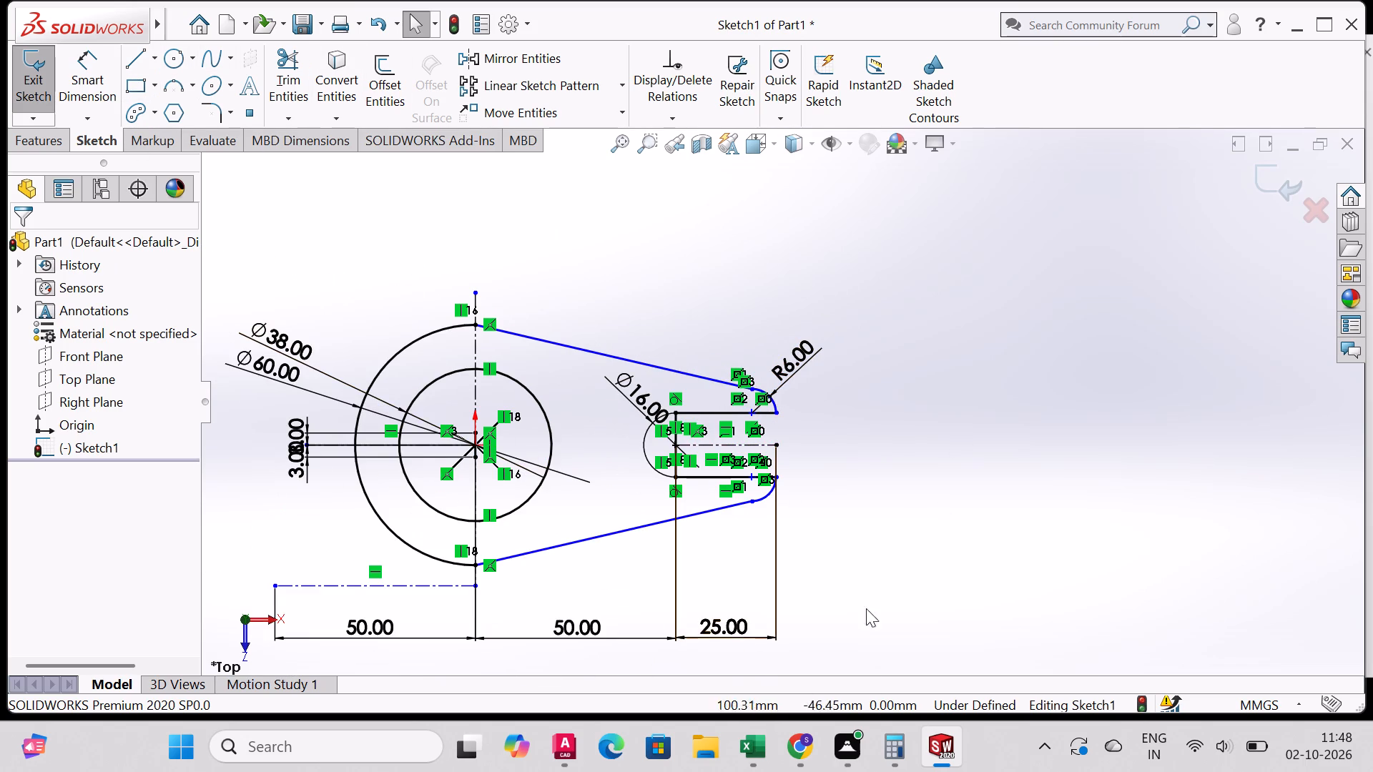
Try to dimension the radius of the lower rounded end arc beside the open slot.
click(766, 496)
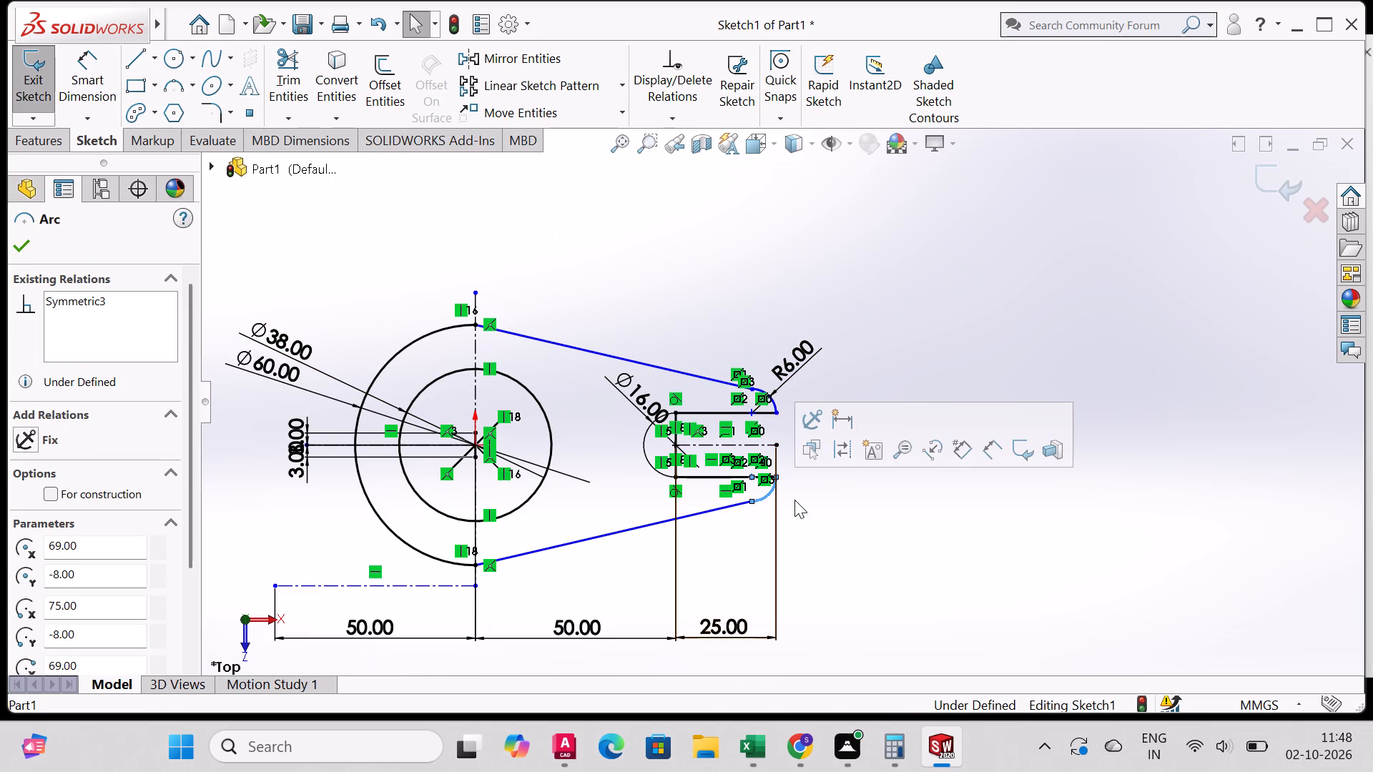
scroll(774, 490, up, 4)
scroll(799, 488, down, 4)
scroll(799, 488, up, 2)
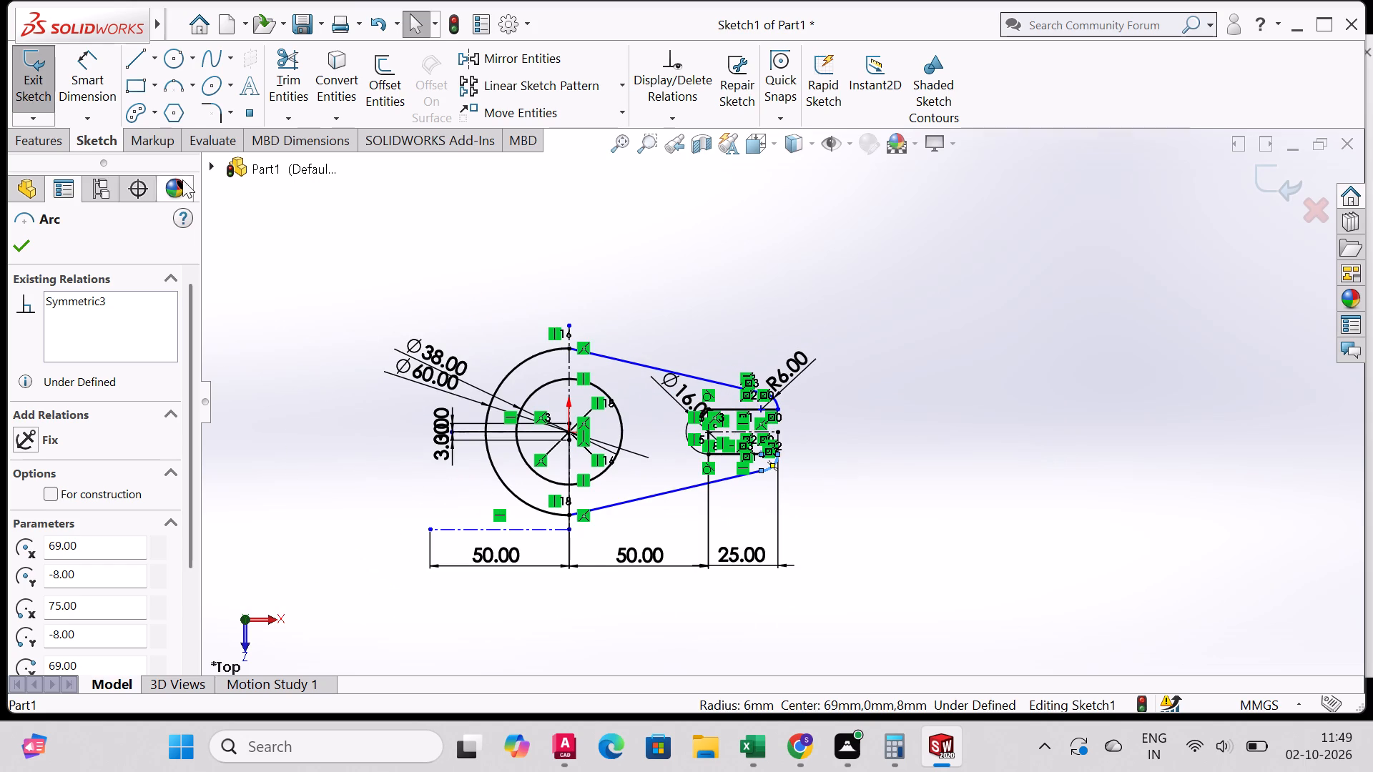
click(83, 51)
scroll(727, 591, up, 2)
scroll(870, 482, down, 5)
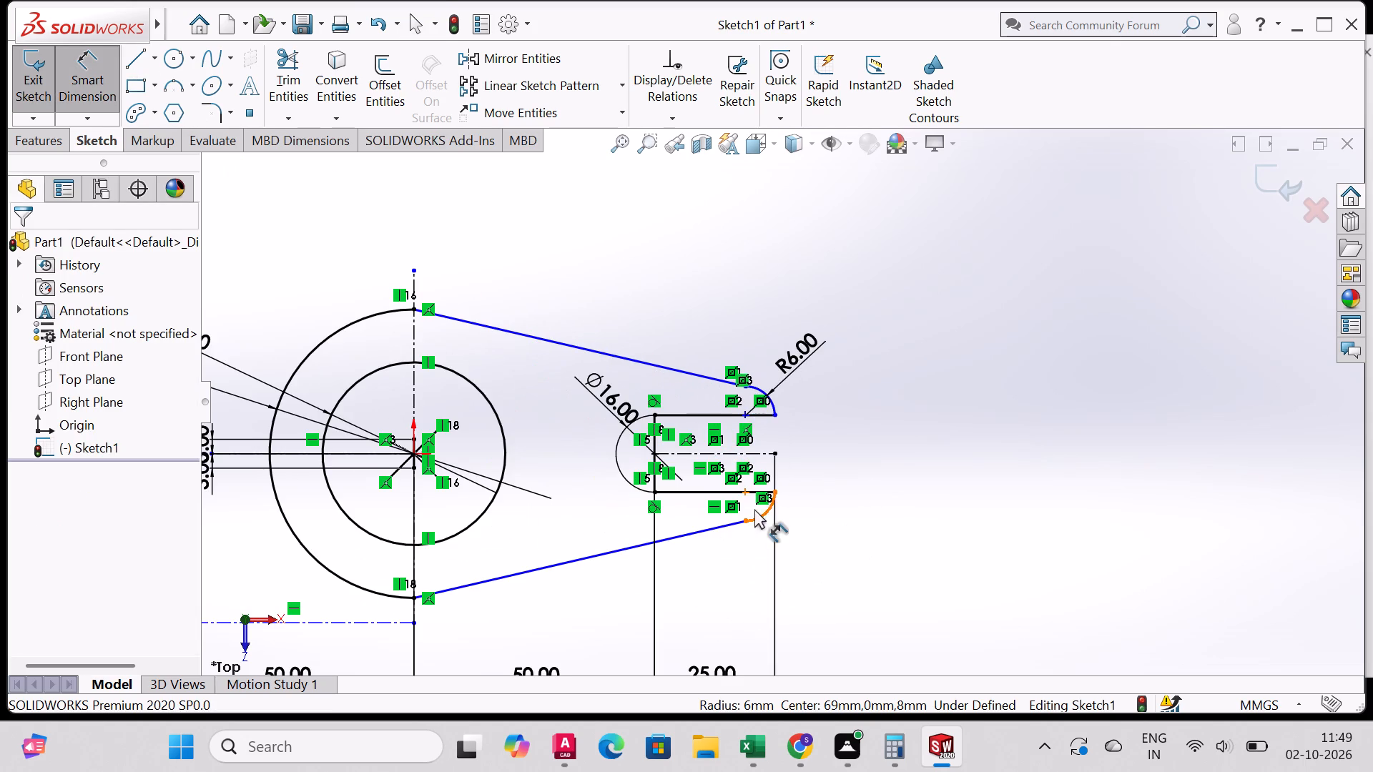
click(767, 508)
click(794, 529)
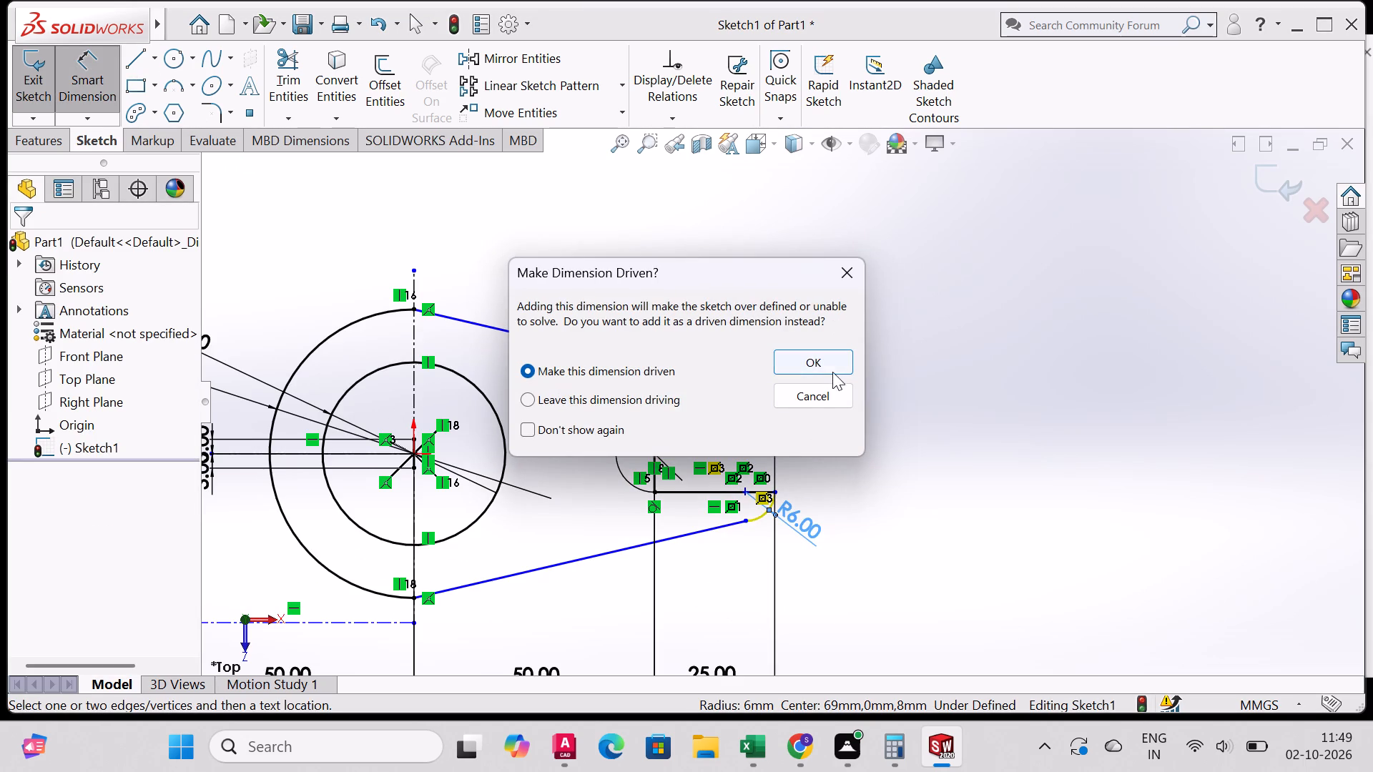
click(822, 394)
Examine the junction where the upper slanted side meets the boss arc on the vertical centreline.
scroll(681, 508, up, 2)
scroll(681, 508, down, 4)
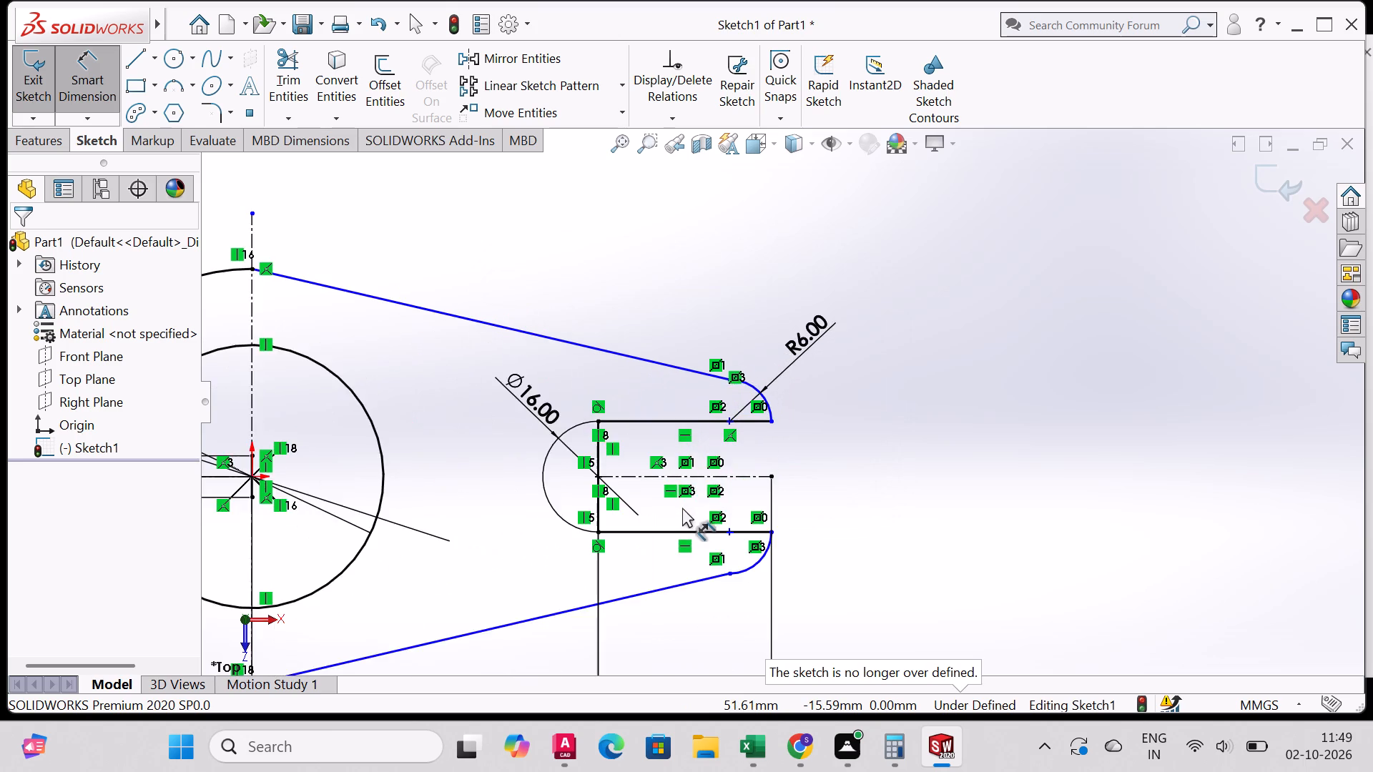
scroll(686, 508, down, 2)
scroll(686, 529, up, 6)
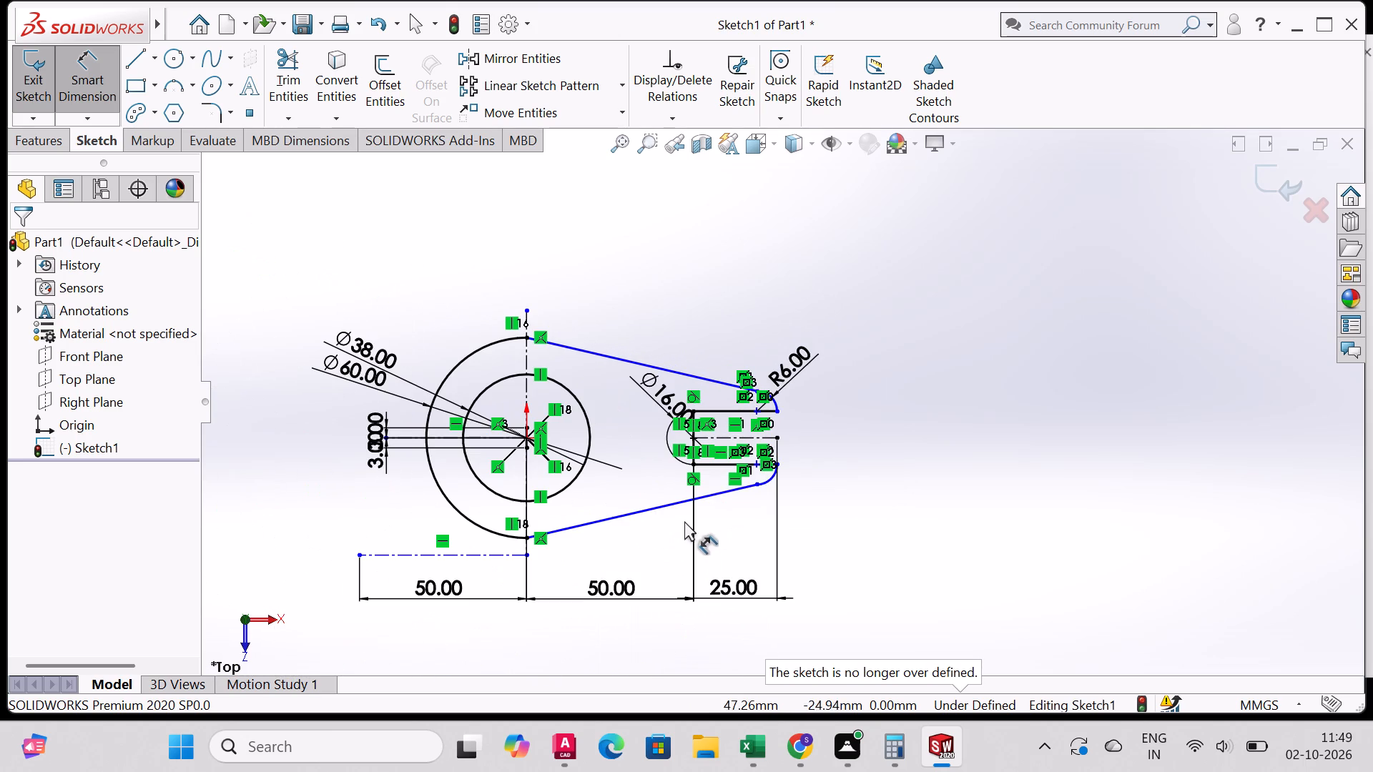
scroll(732, 481, up, 2)
scroll(732, 481, down, 5)
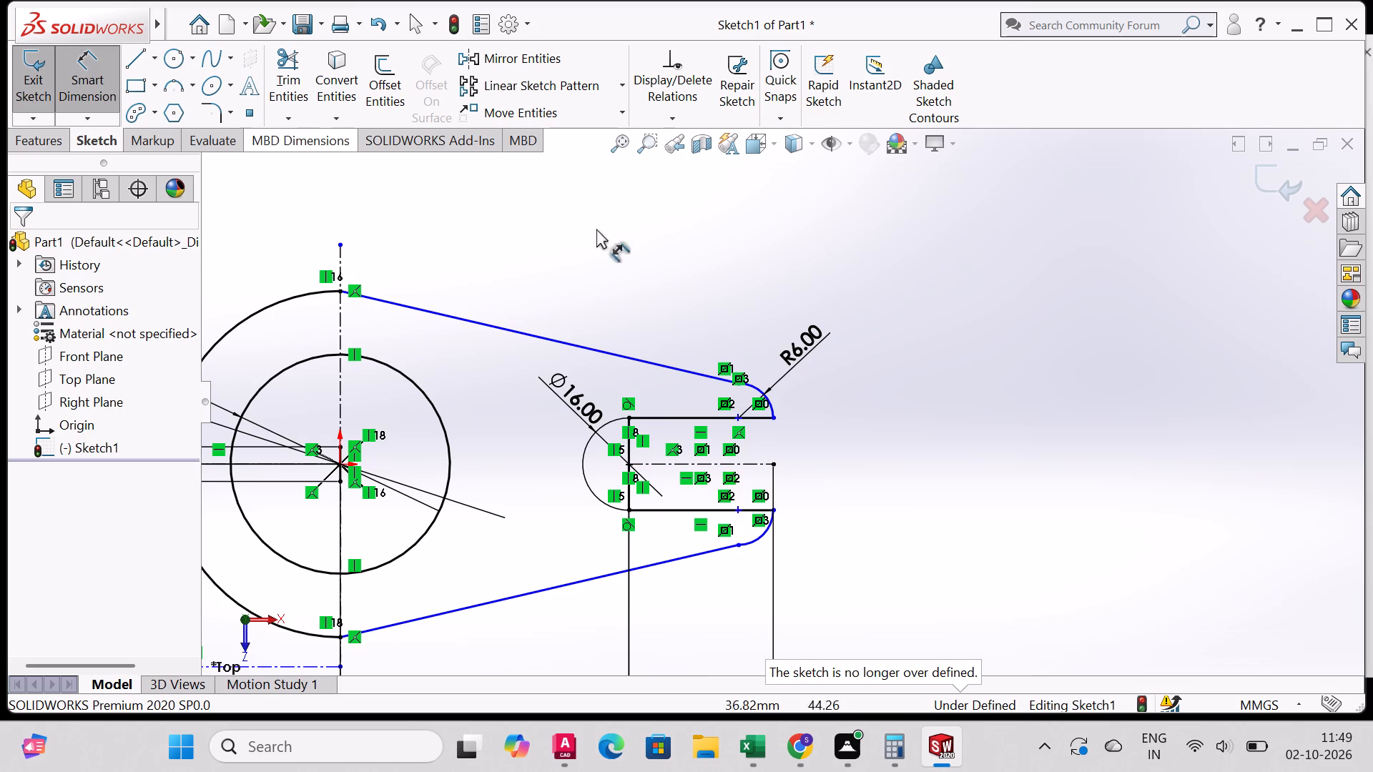
click(657, 124)
click(556, 167)
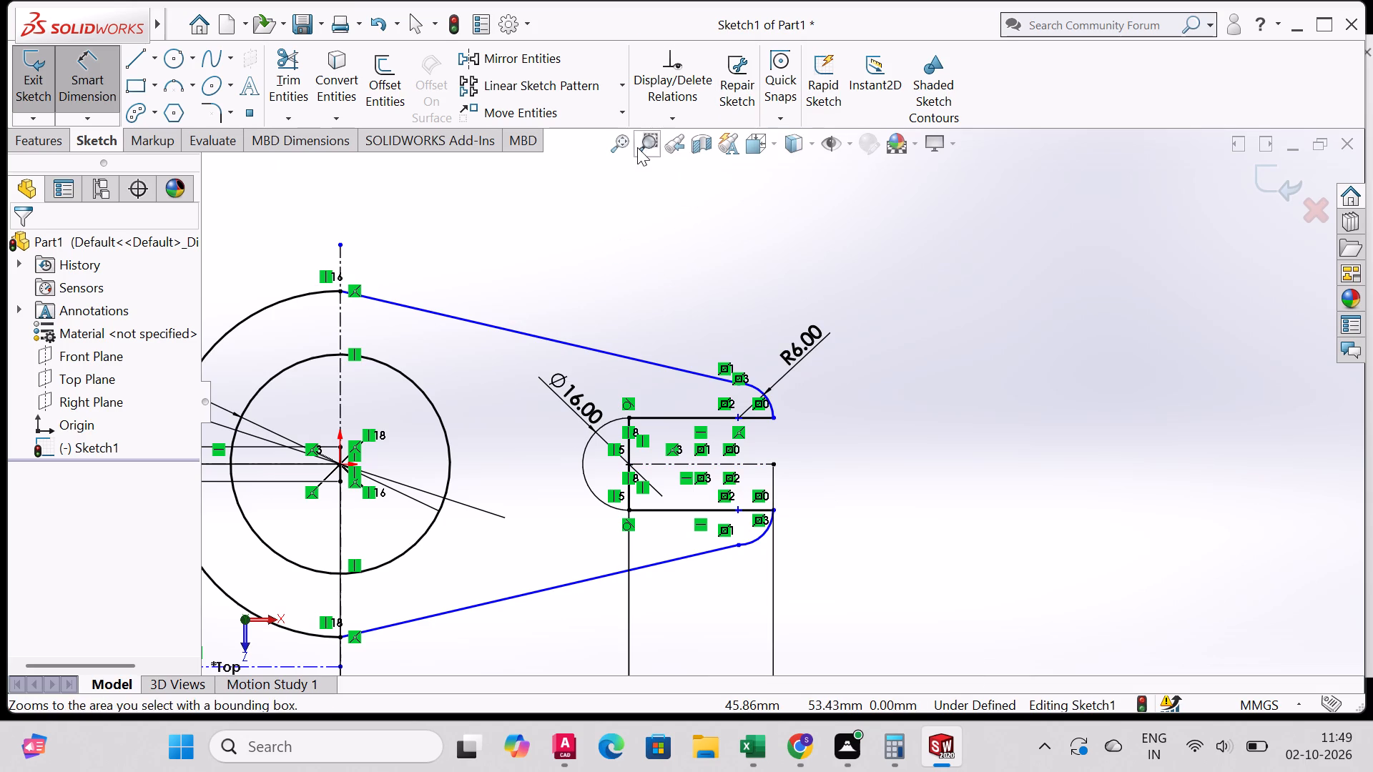
click(645, 147)
drag(277, 226, 525, 423)
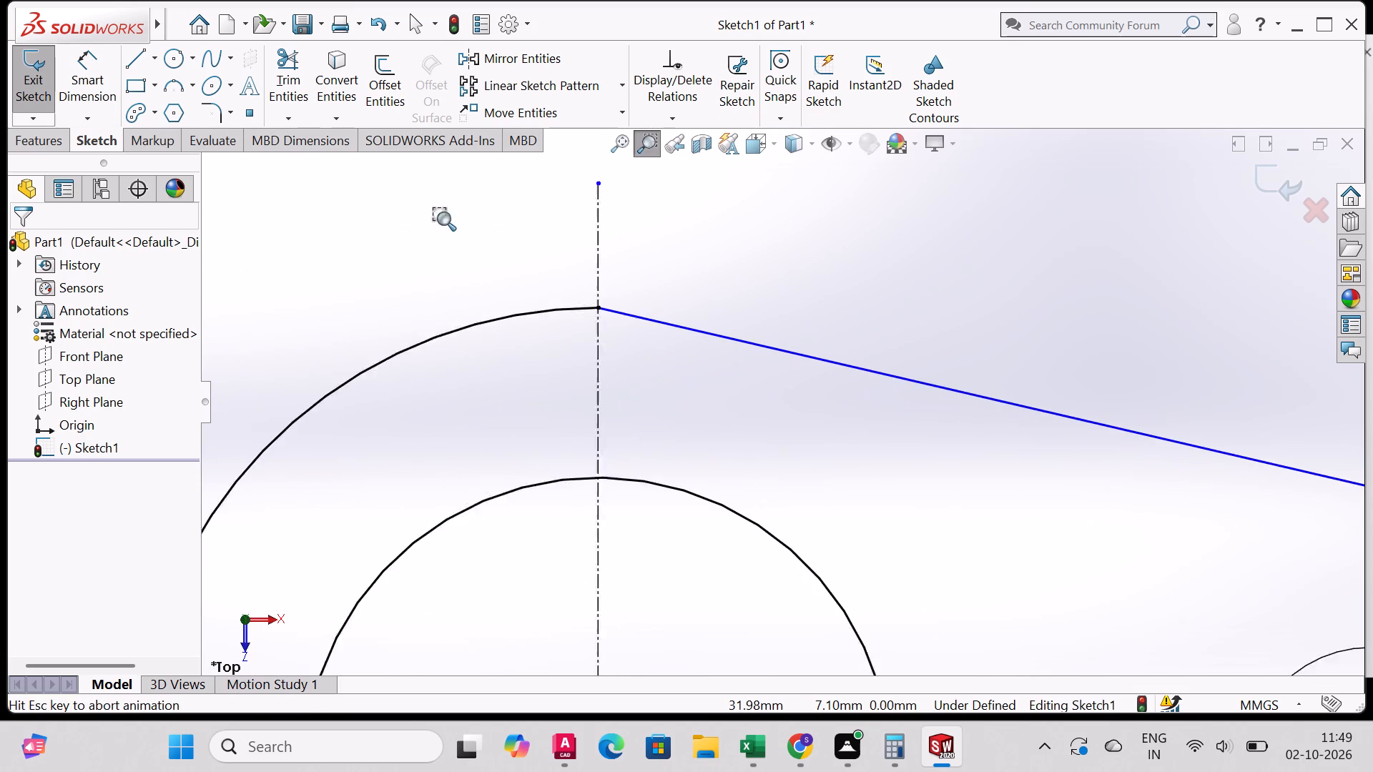
drag(436, 205, 879, 460)
drag(521, 267, 1053, 602)
drag(524, 159, 633, 262)
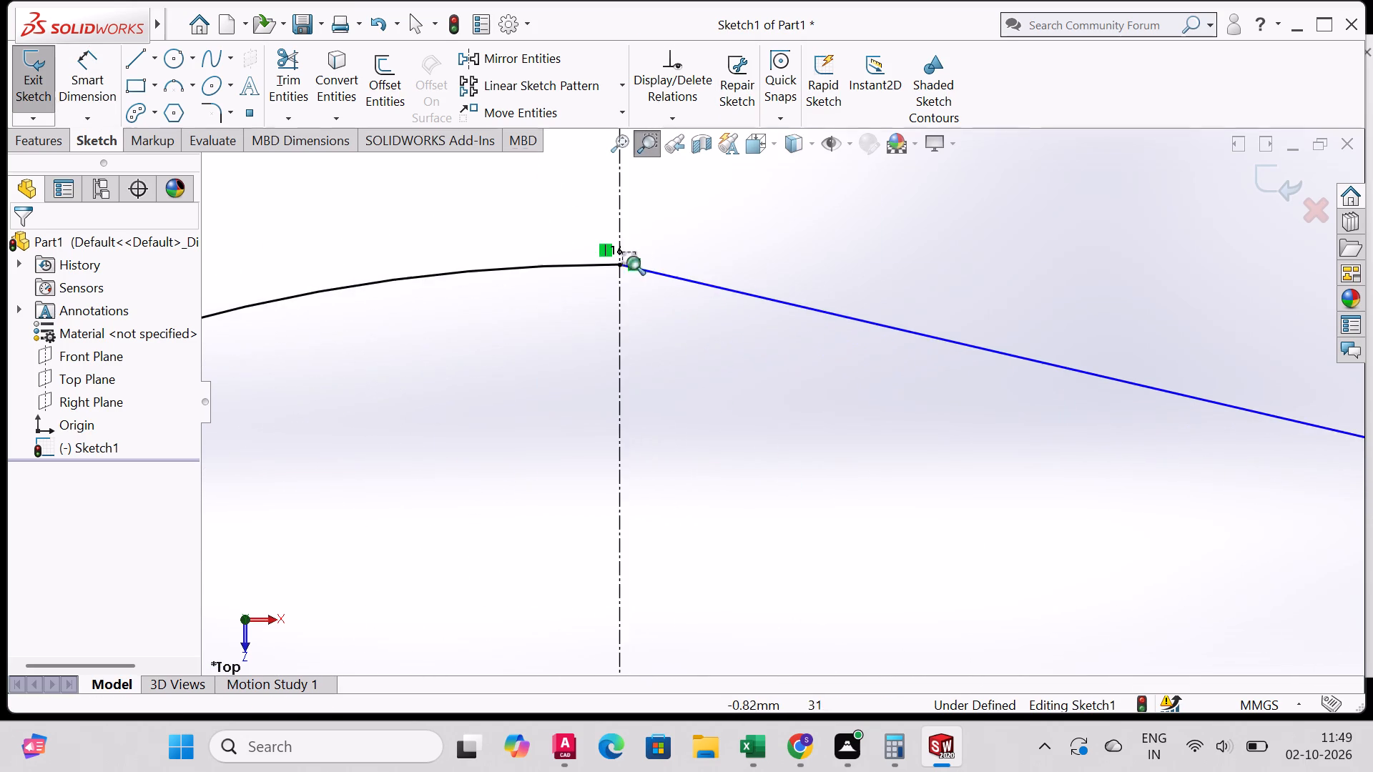
drag(633, 262, 829, 436)
drag(588, 256, 905, 457)
drag(511, 249, 809, 485)
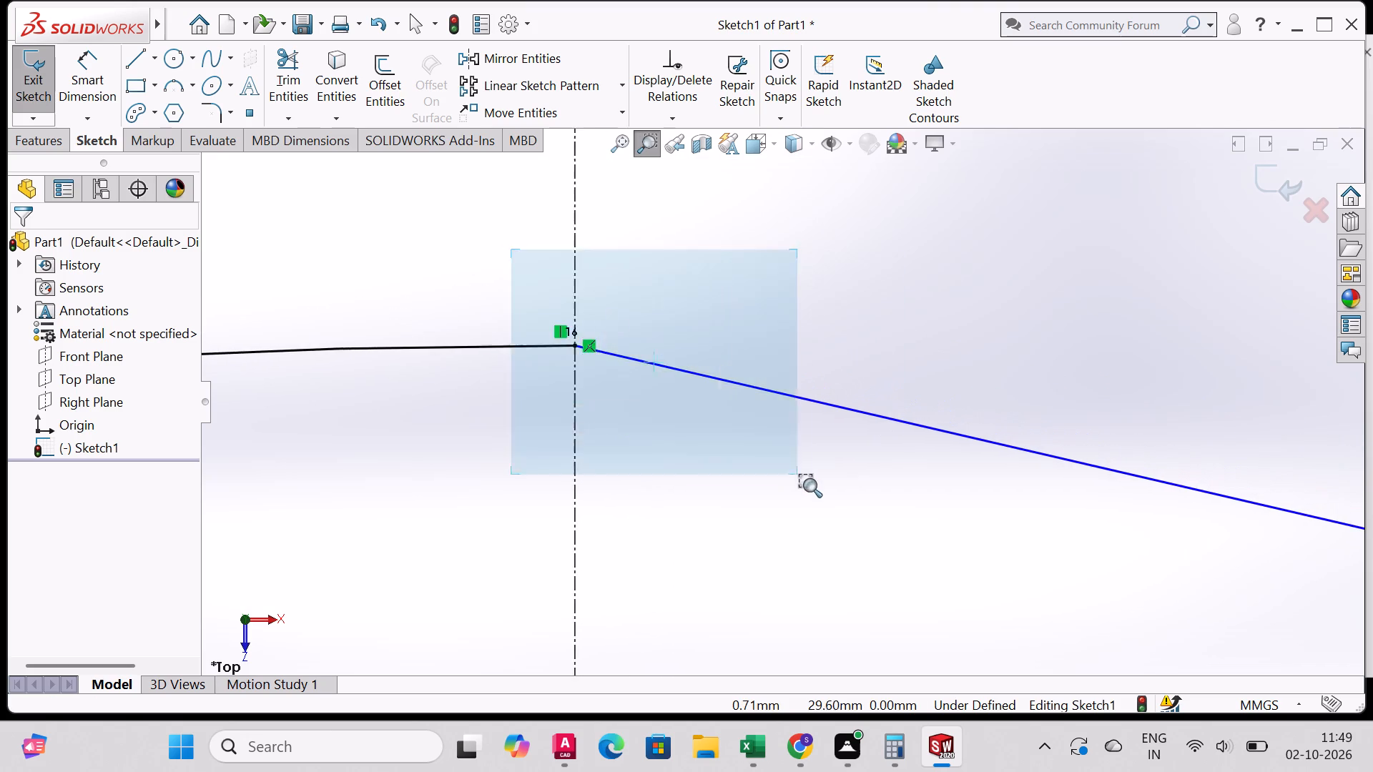
drag(809, 485, 810, 485)
drag(495, 309, 794, 487)
drag(571, 283, 694, 357)
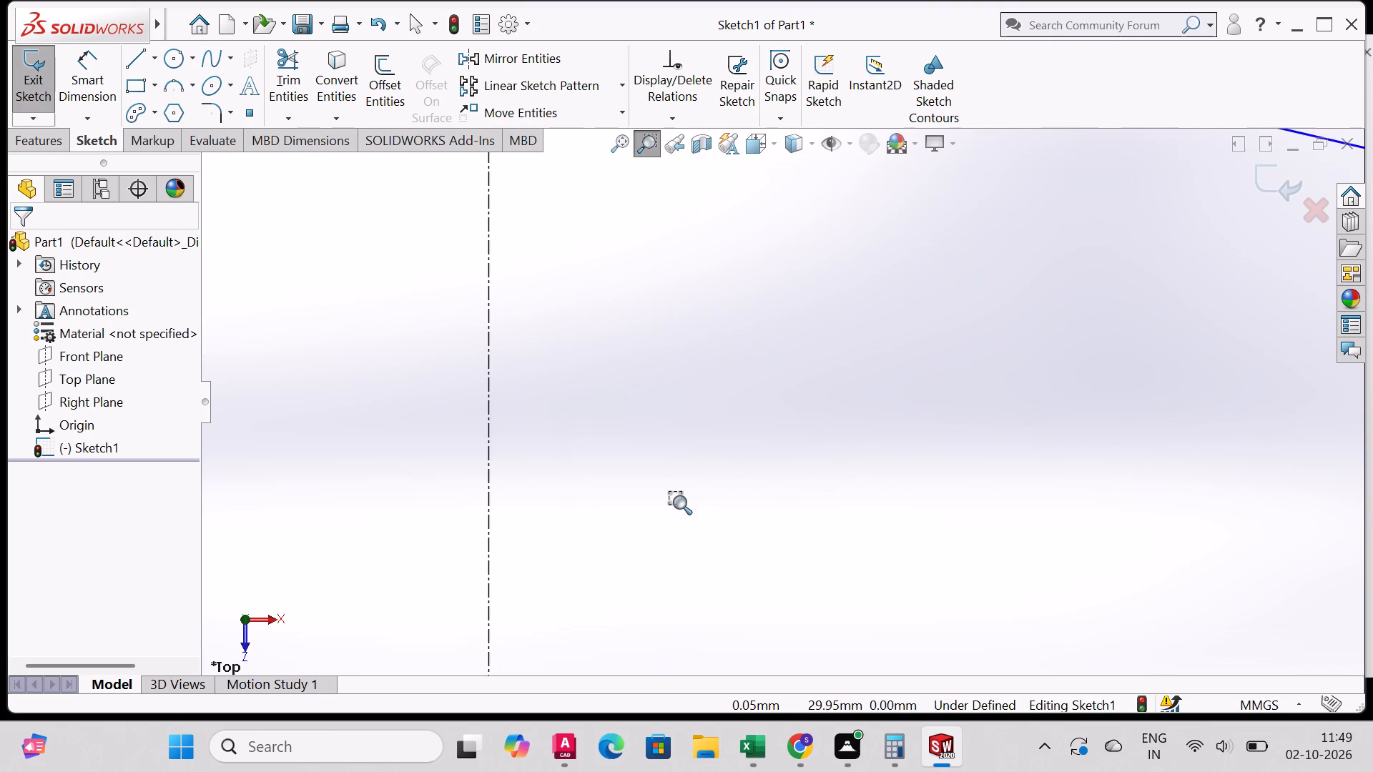
scroll(679, 497, up, 4)
scroll(684, 431, up, 3)
drag(678, 203, 782, 342)
drag(626, 378, 764, 498)
drag(604, 227, 710, 268)
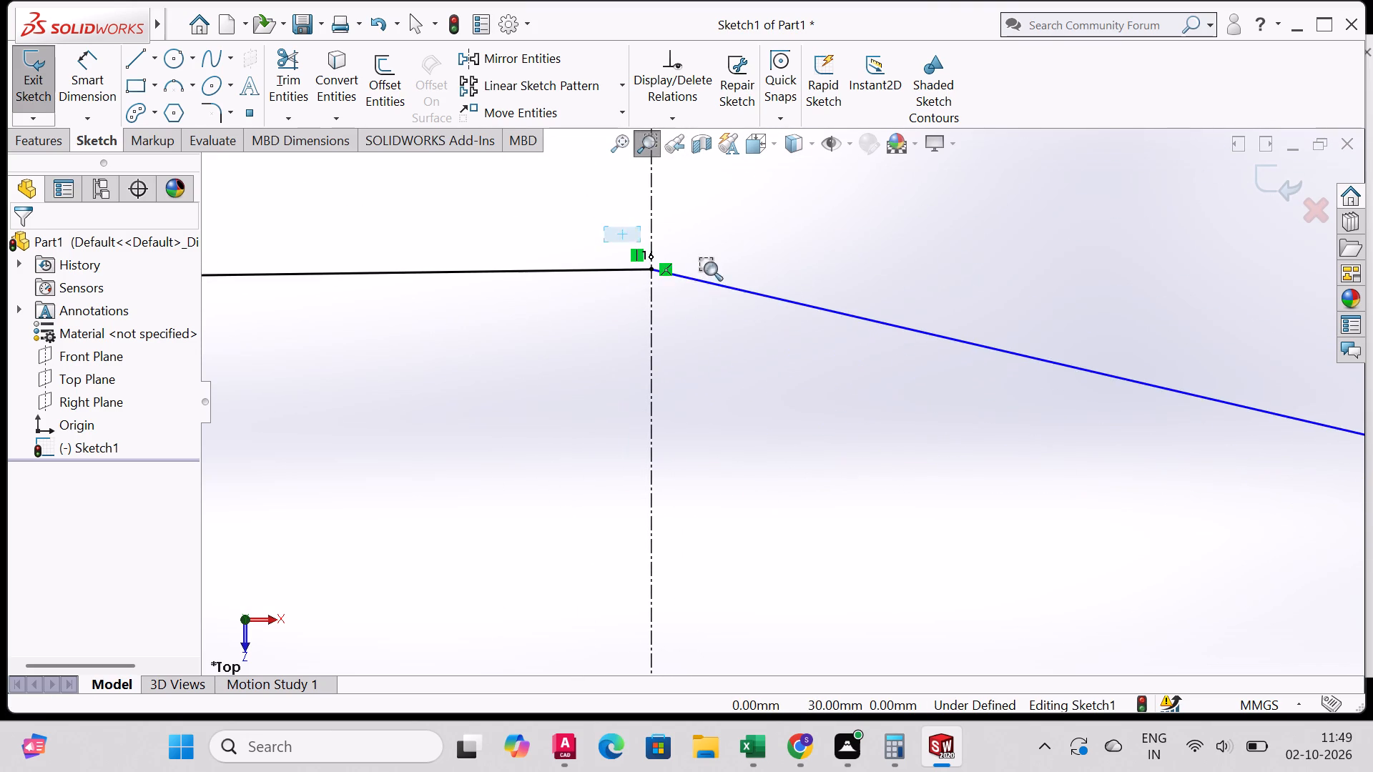
drag(710, 268, 793, 292)
drag(411, 405, 589, 524)
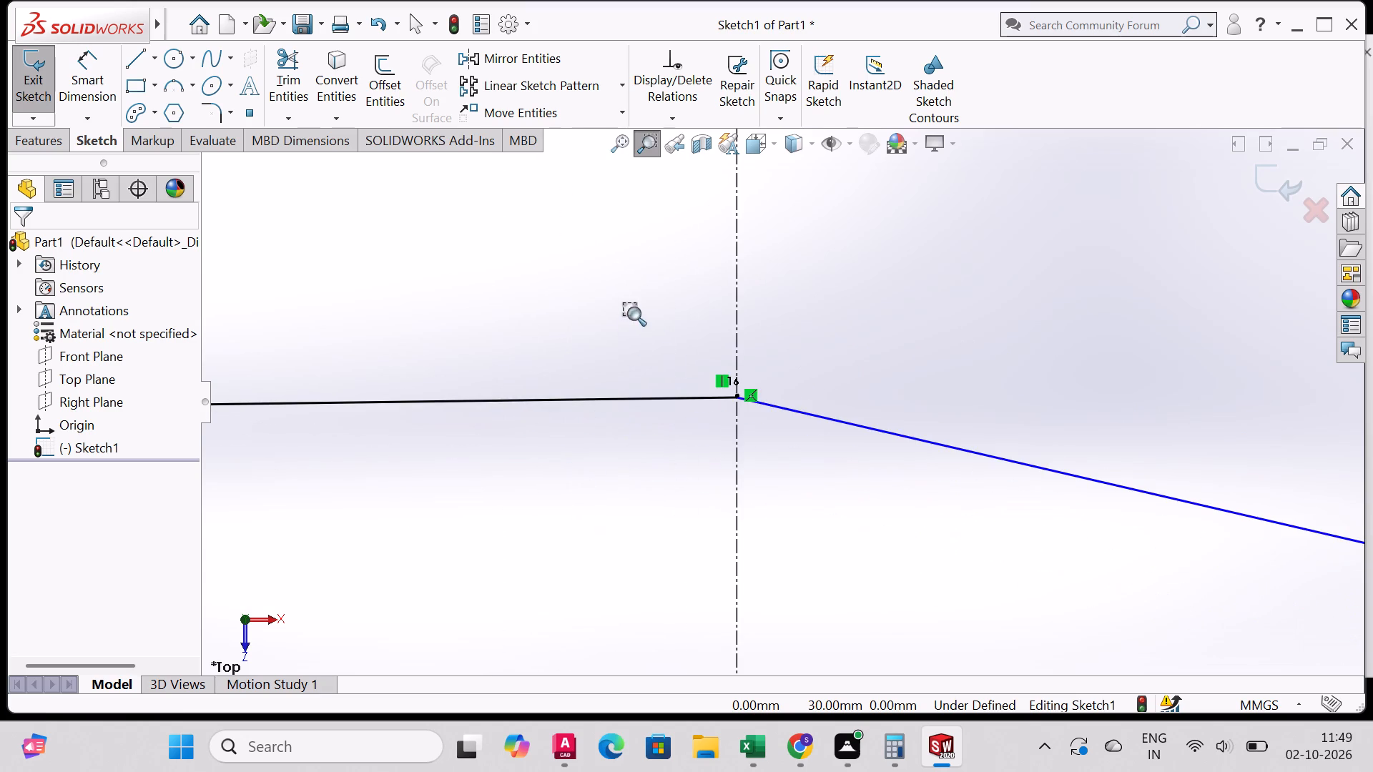
drag(656, 329, 818, 485)
drag(707, 307, 841, 427)
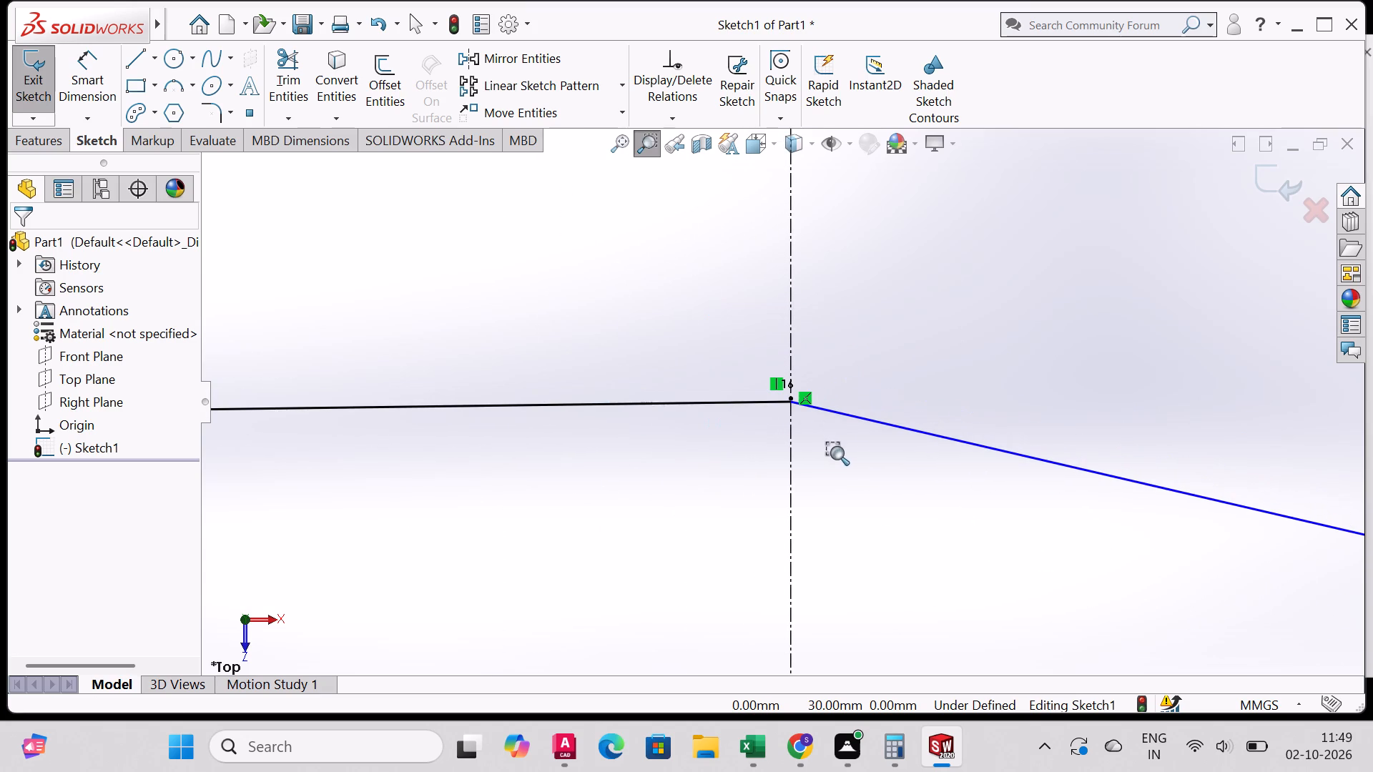
scroll(837, 452, down, 20)
scroll(834, 440, up, 20)
scroll(834, 440, up, 1)
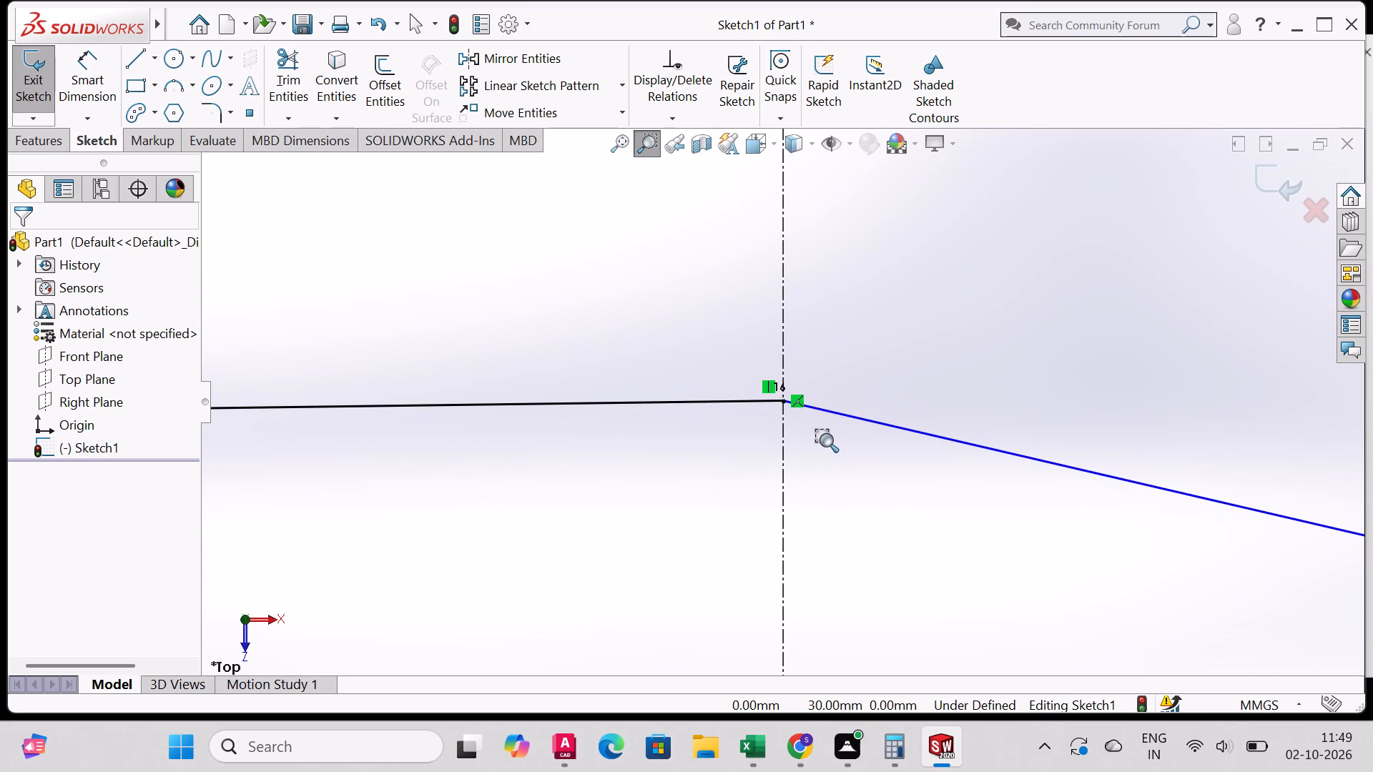
scroll(826, 440, up, 16)
click(619, 149)
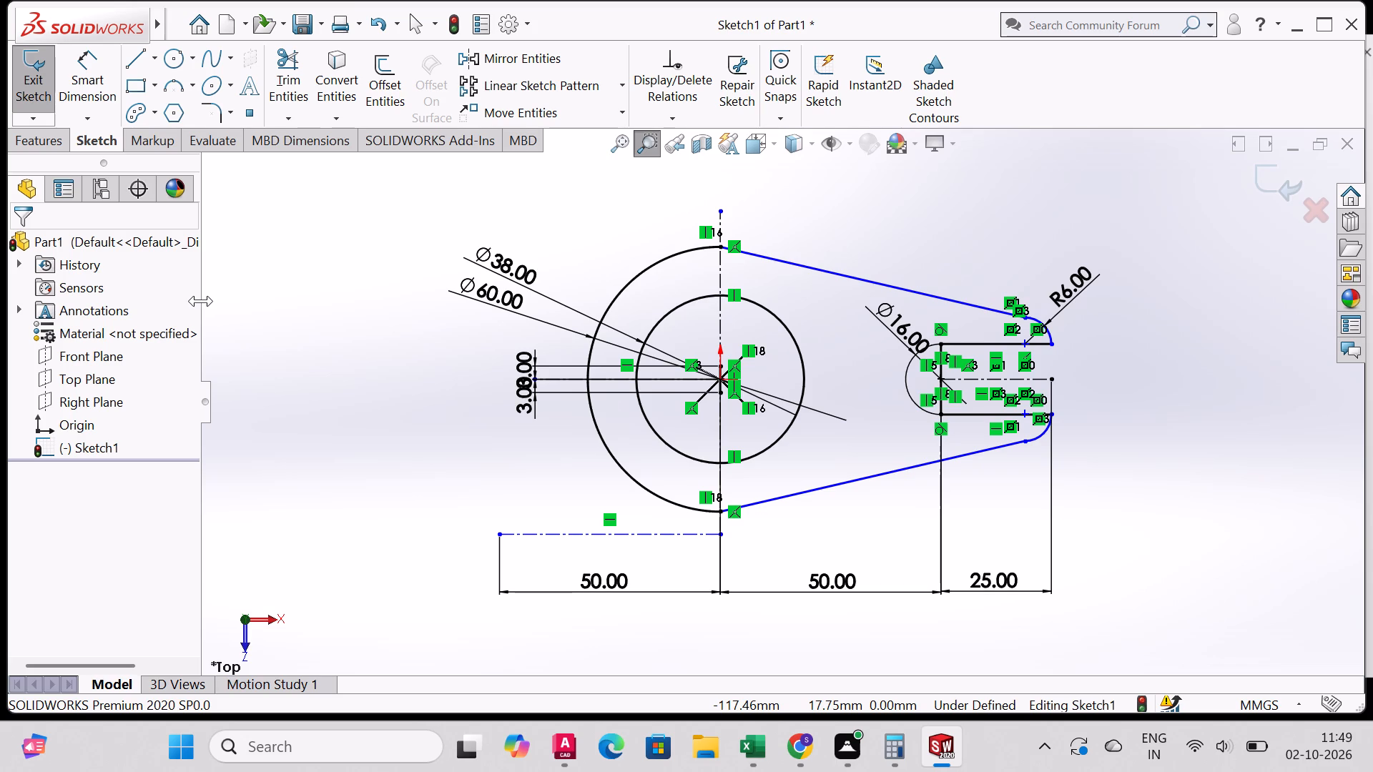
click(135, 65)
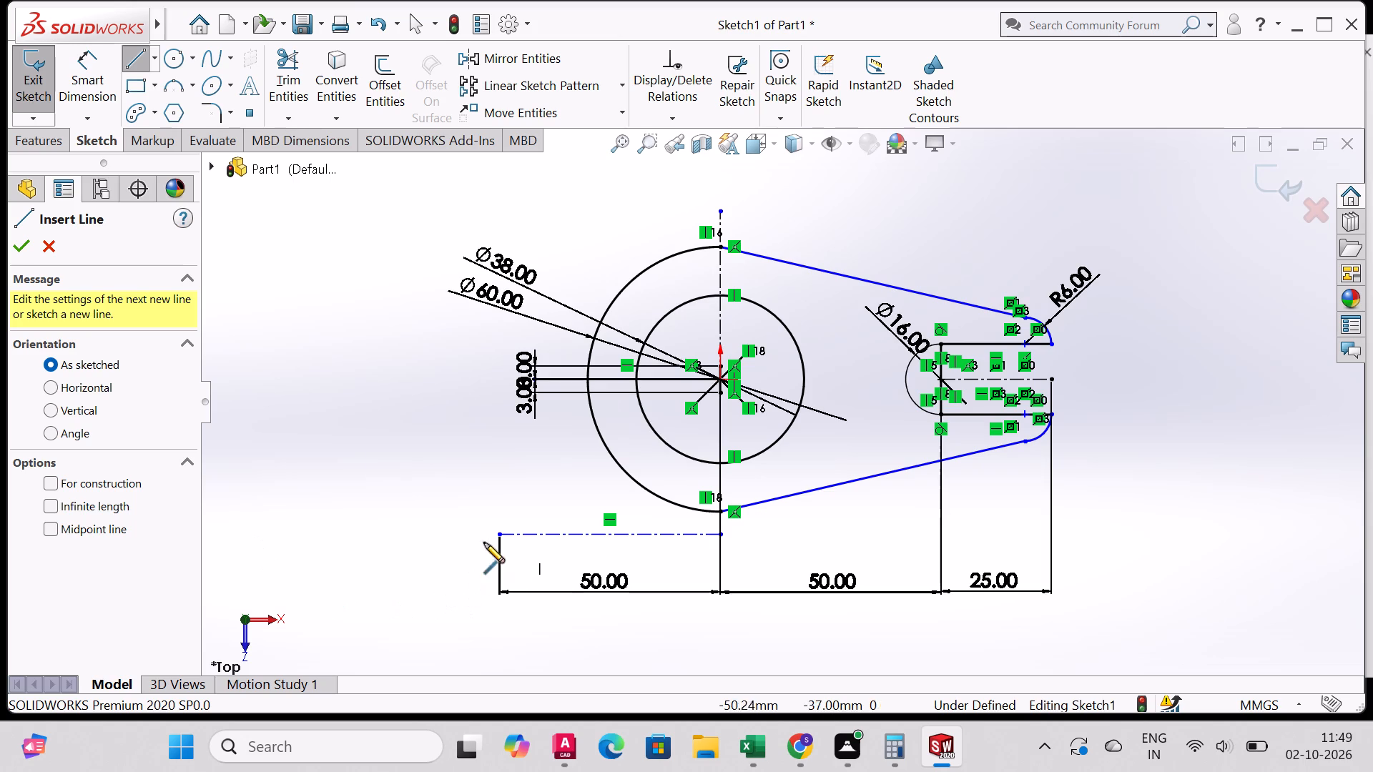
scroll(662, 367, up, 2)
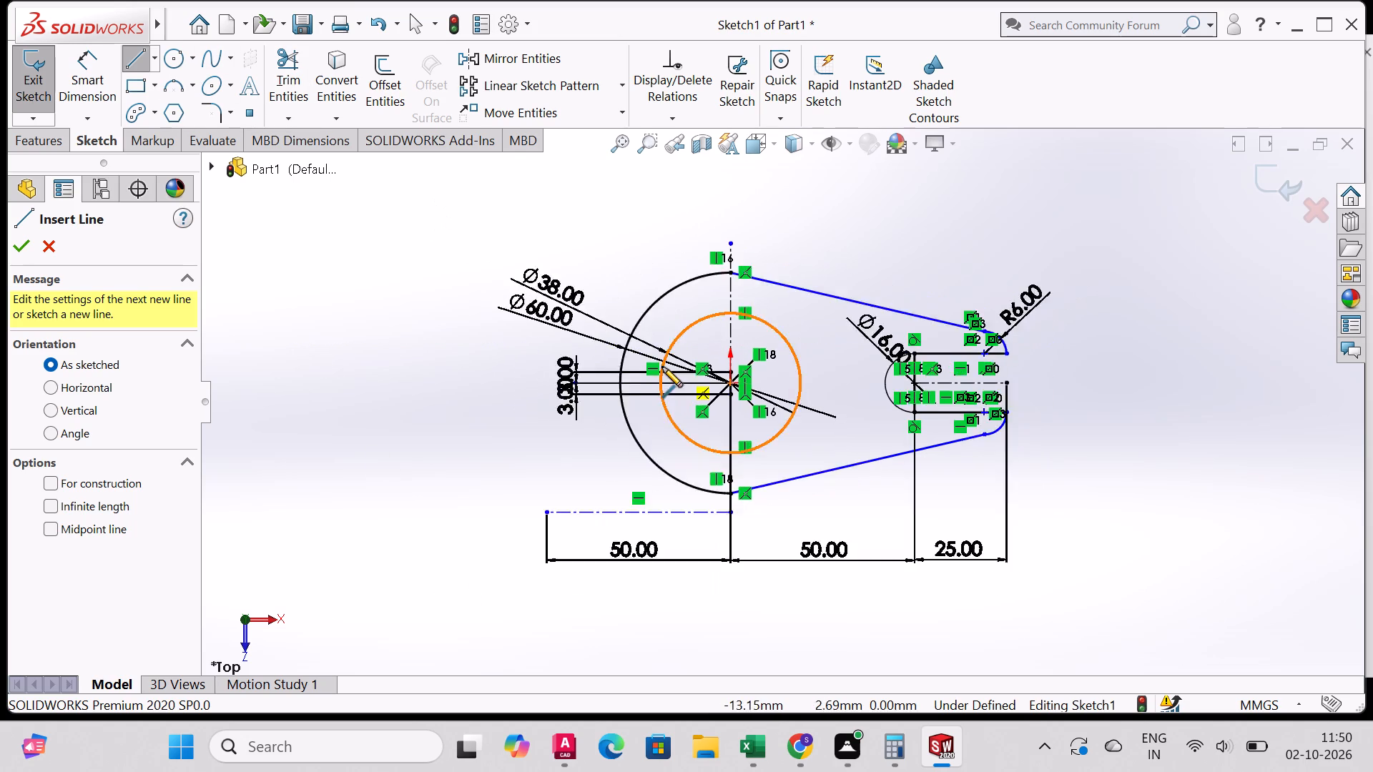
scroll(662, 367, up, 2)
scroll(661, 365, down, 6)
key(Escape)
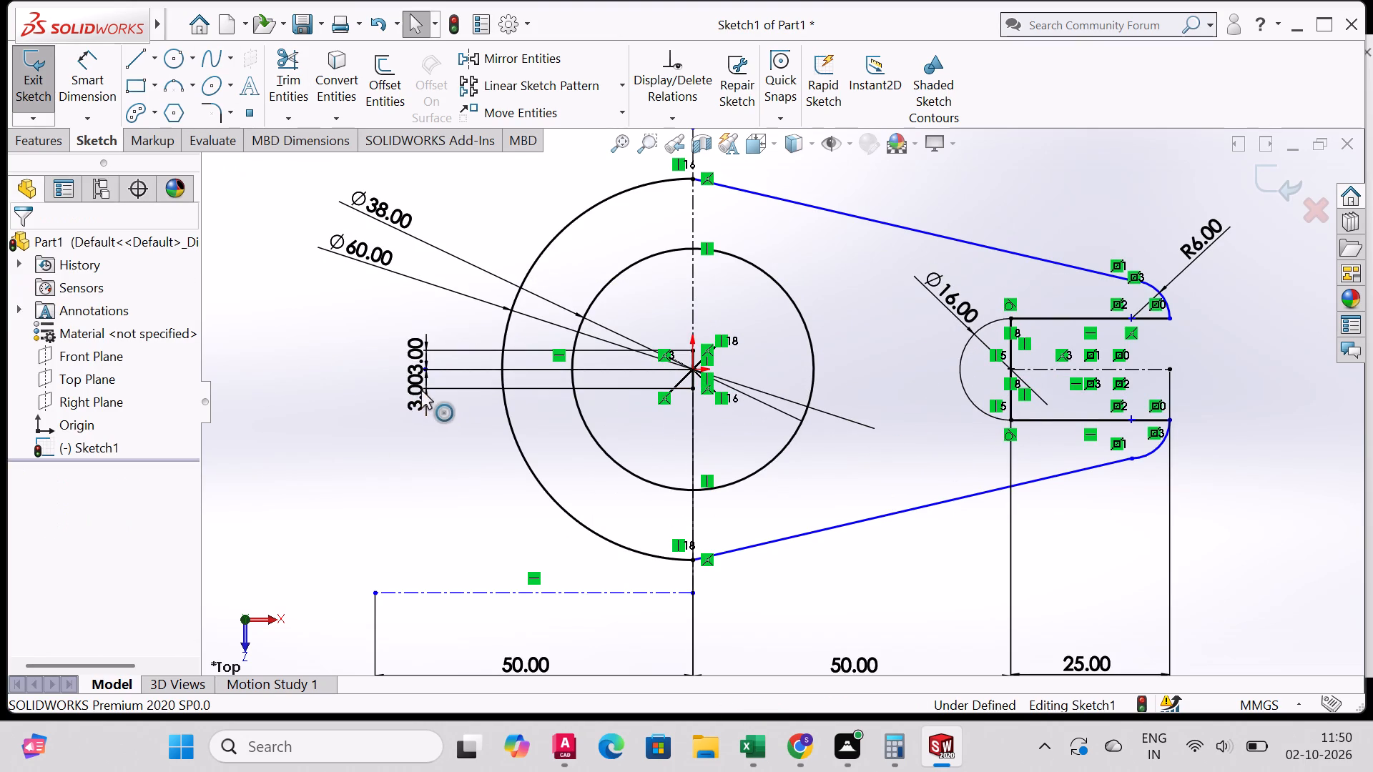
Delete both 3 mm dimensions locating the slit points on either side of the boss centre.
click(430, 382)
key(Delete)
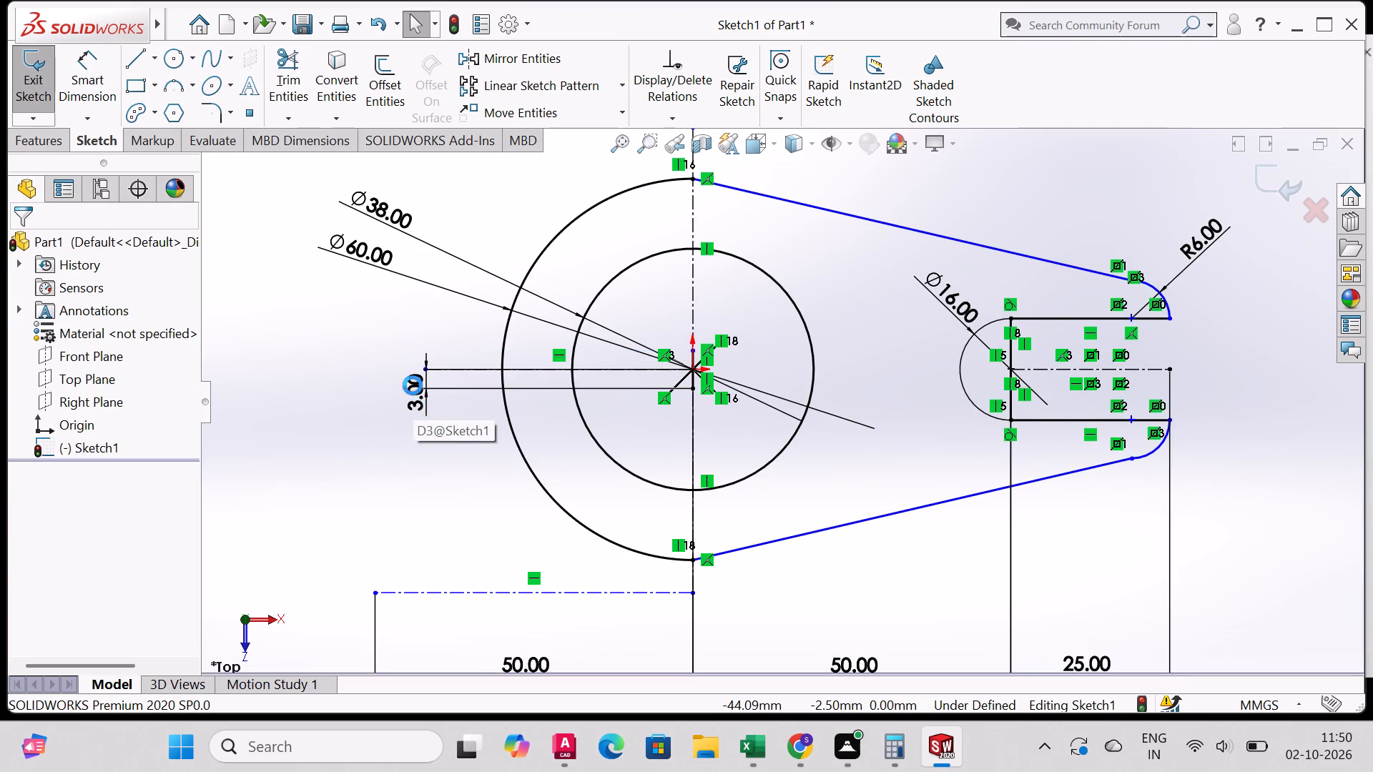
click(422, 387)
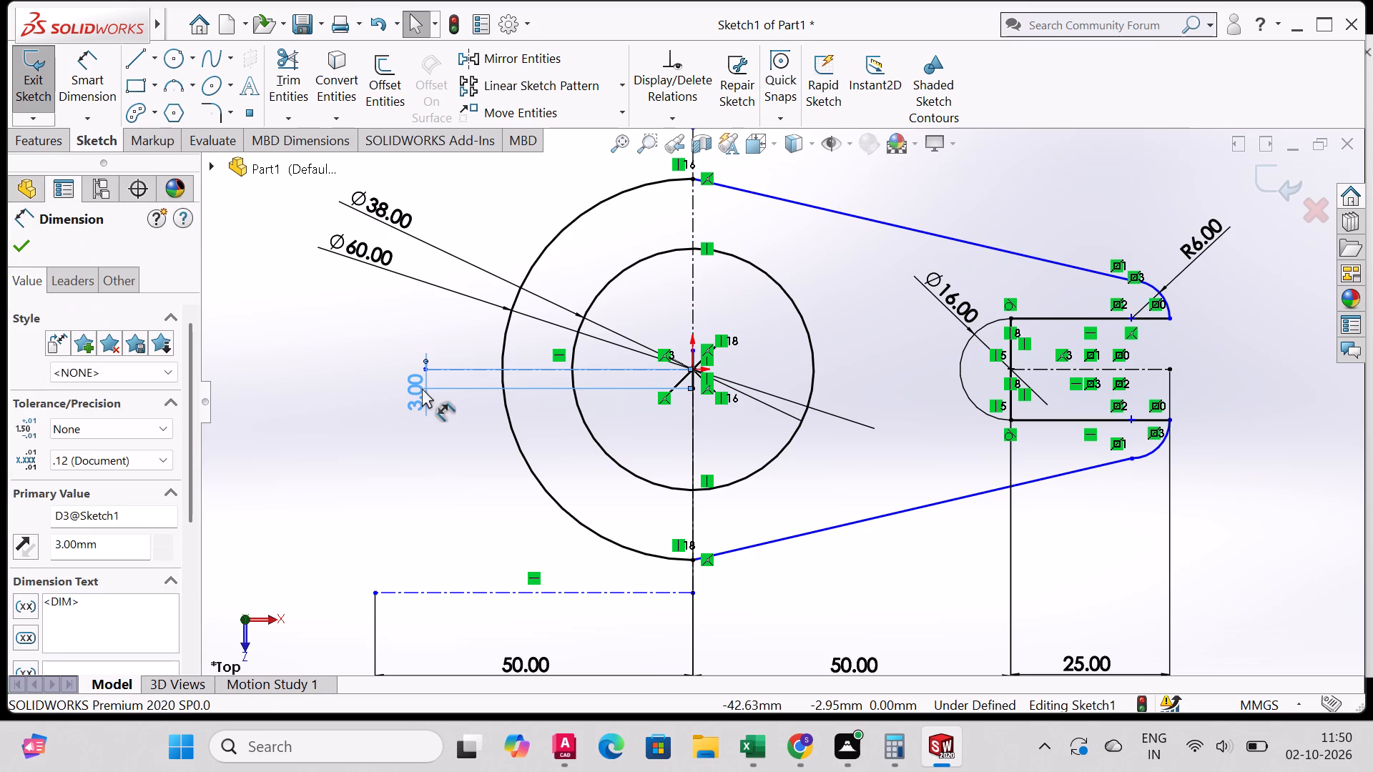
key(Delete)
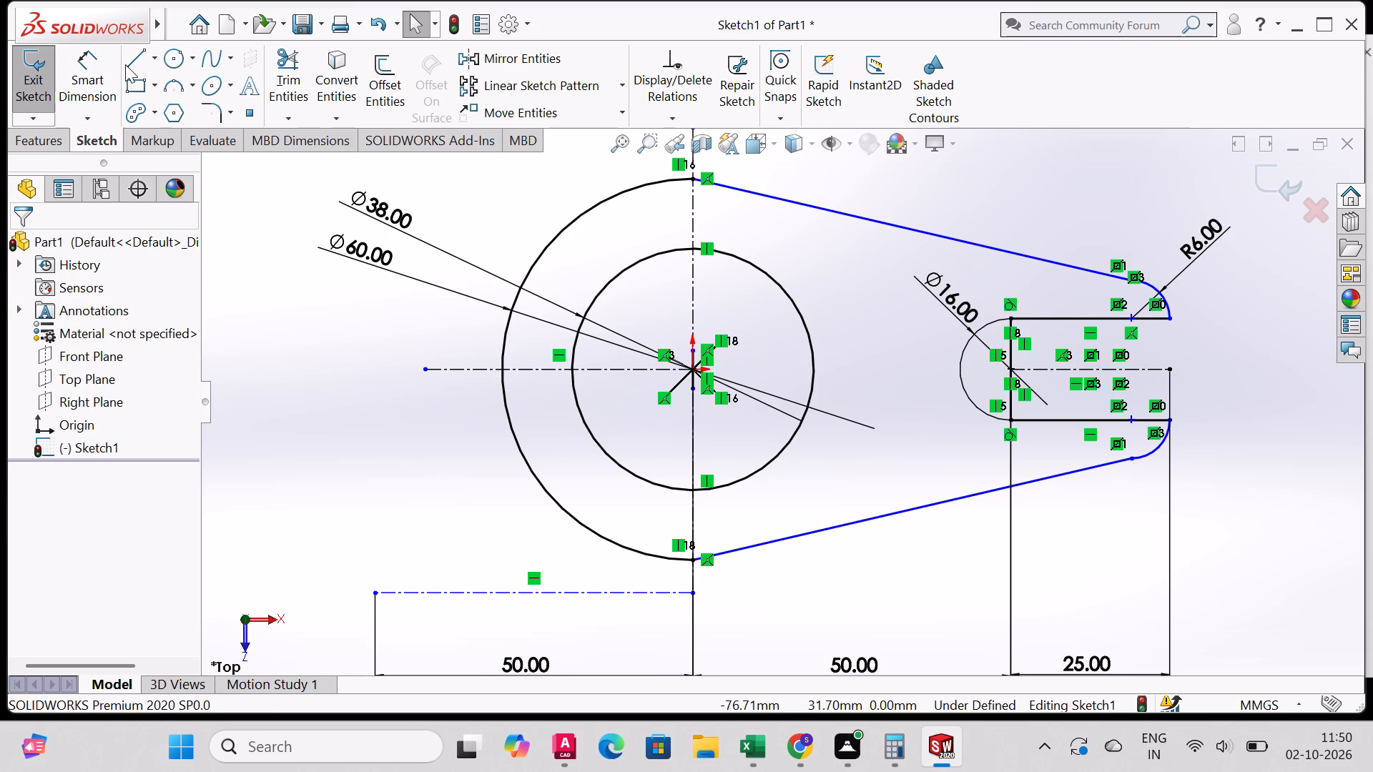
Dimension the full vertical distance between the two slit points about the boss centre, placing the text outside the boss, away from the open slot.
click(103, 64)
scroll(686, 355, up, 2)
scroll(711, 357, down, 4)
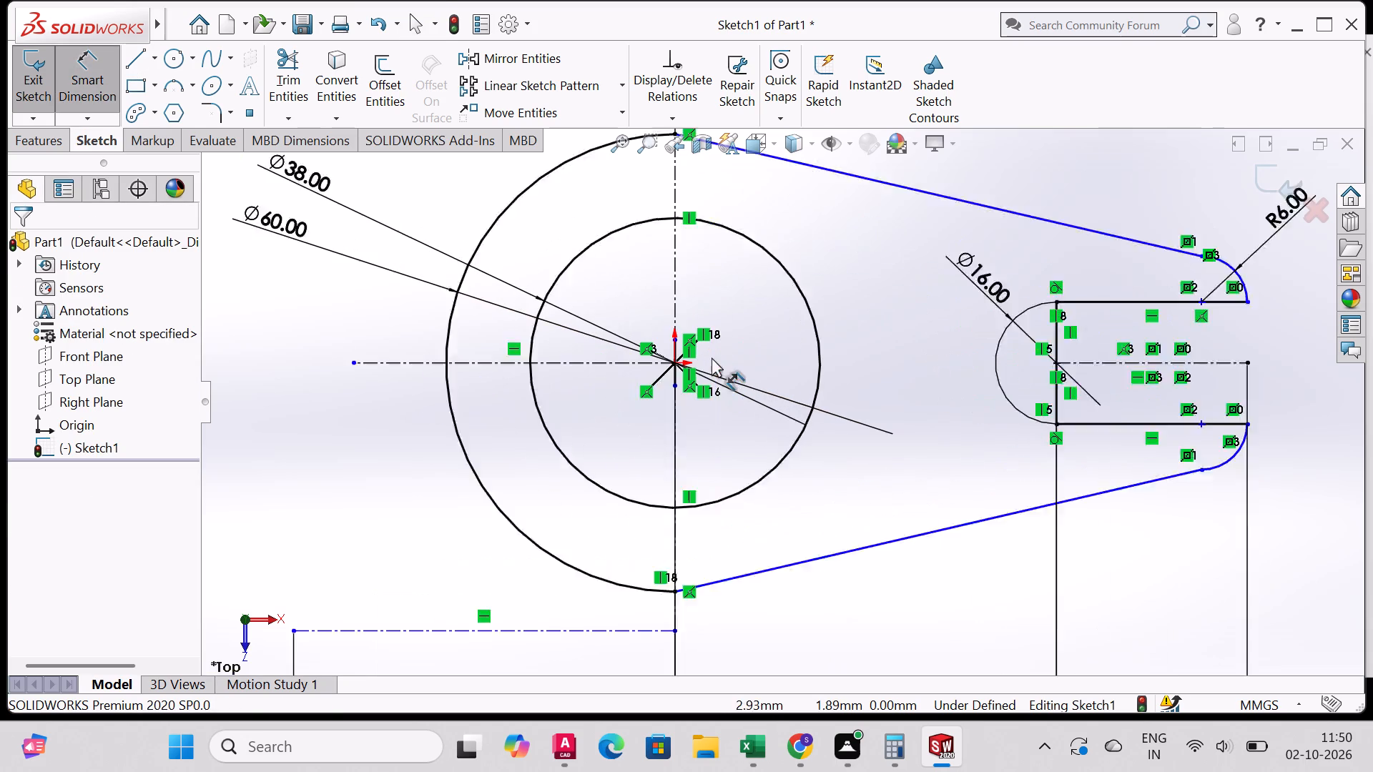
click(654, 327)
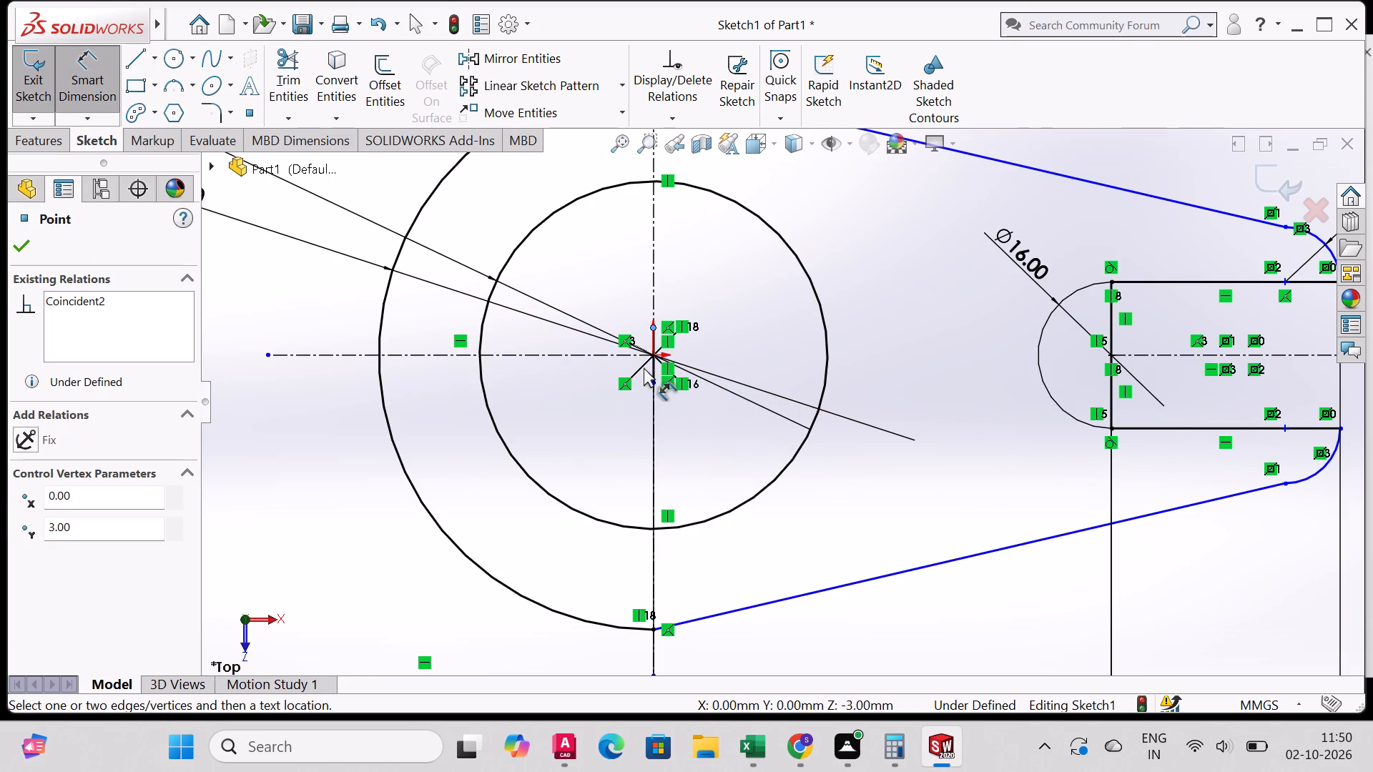
click(652, 383)
scroll(468, 383, down, 3)
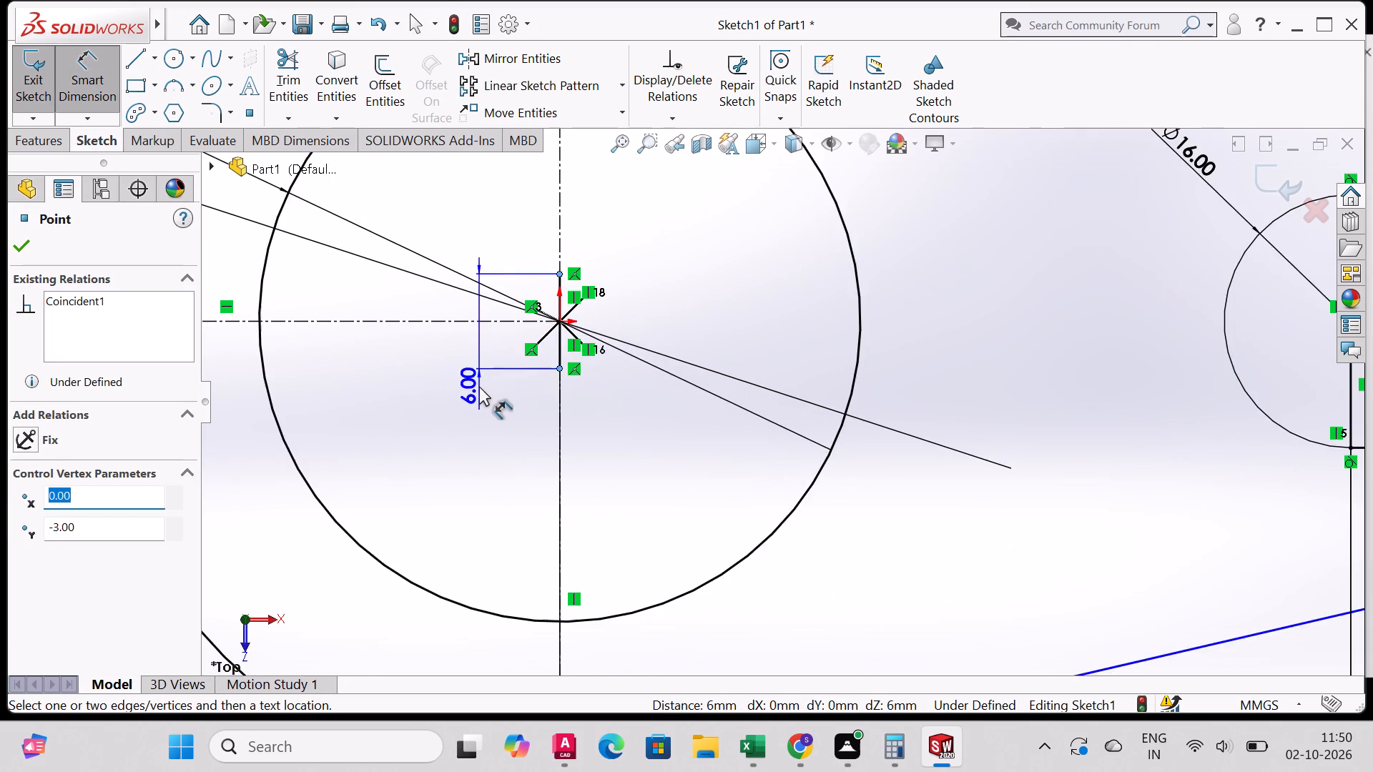
scroll(466, 385, up, 8)
click(404, 376)
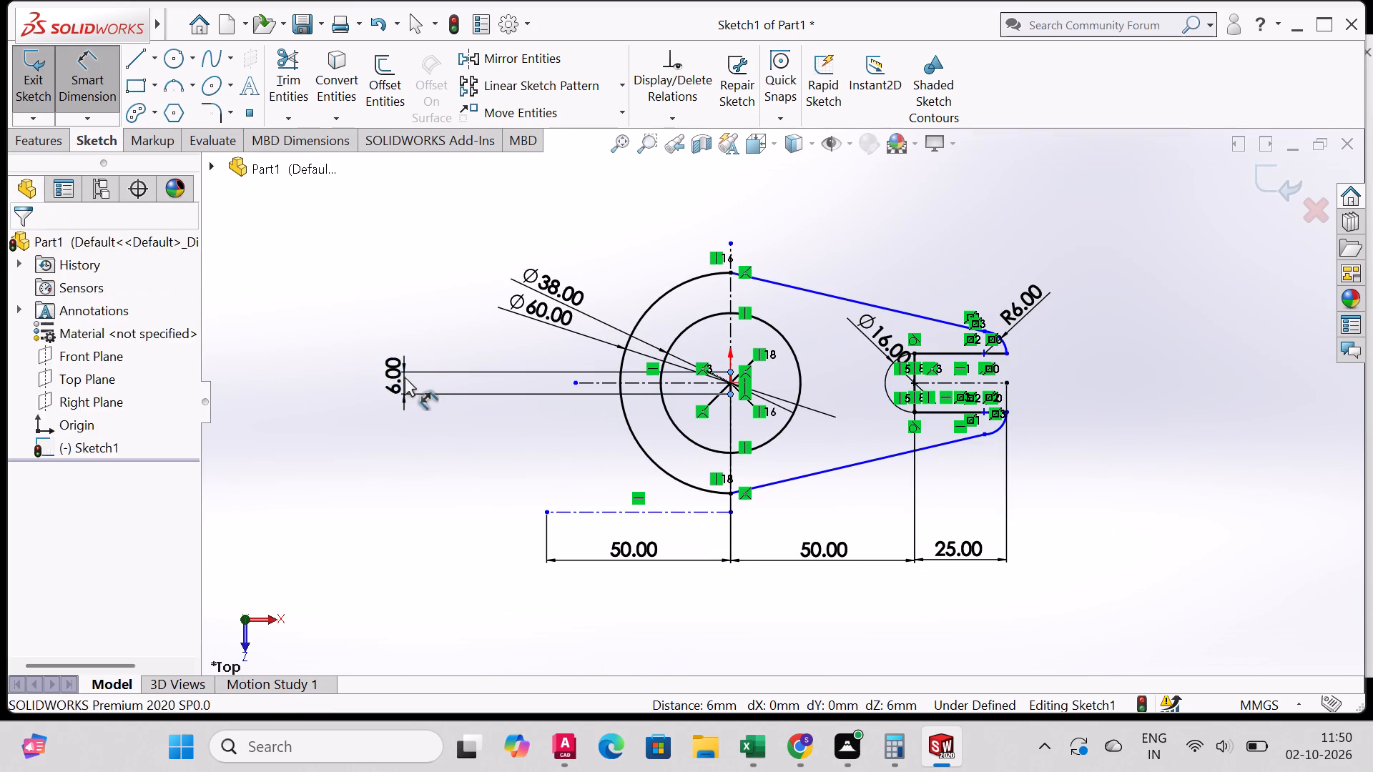
click(319, 354)
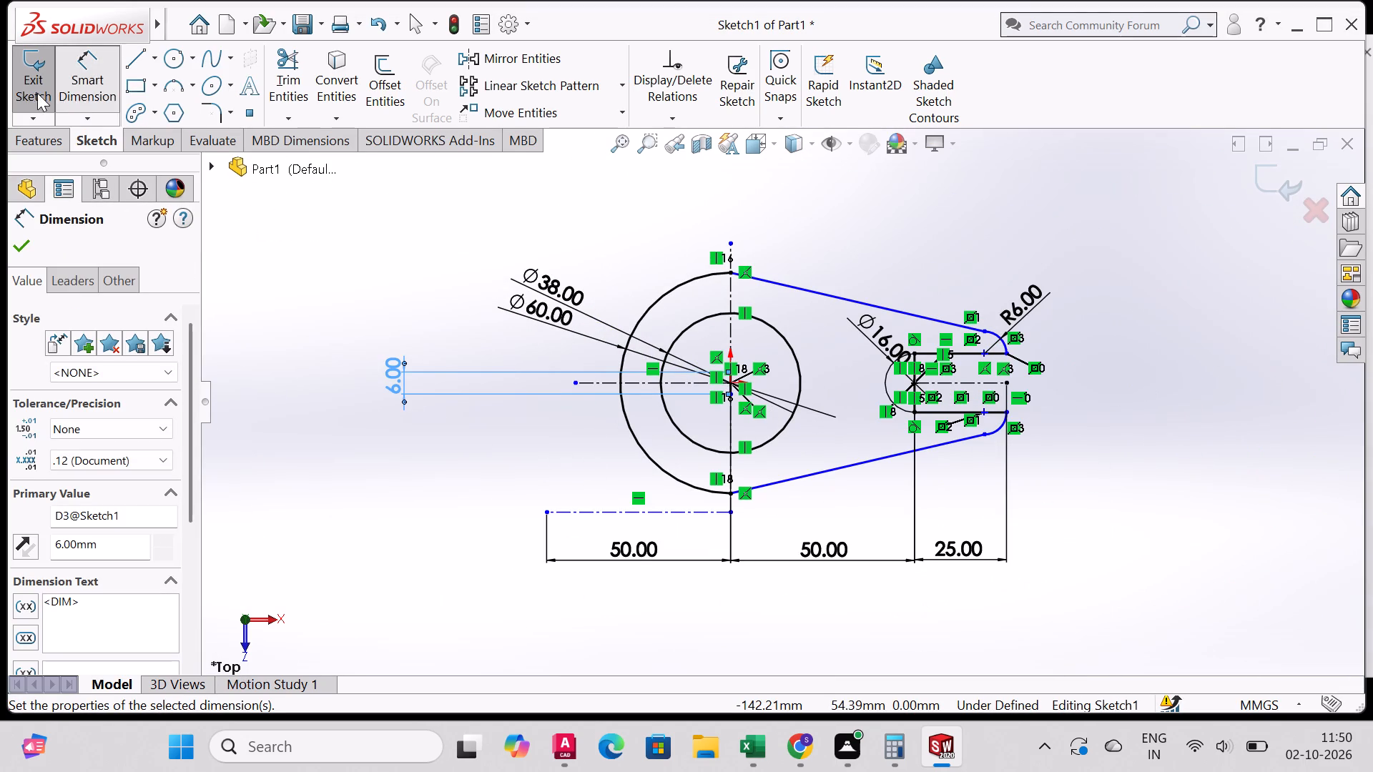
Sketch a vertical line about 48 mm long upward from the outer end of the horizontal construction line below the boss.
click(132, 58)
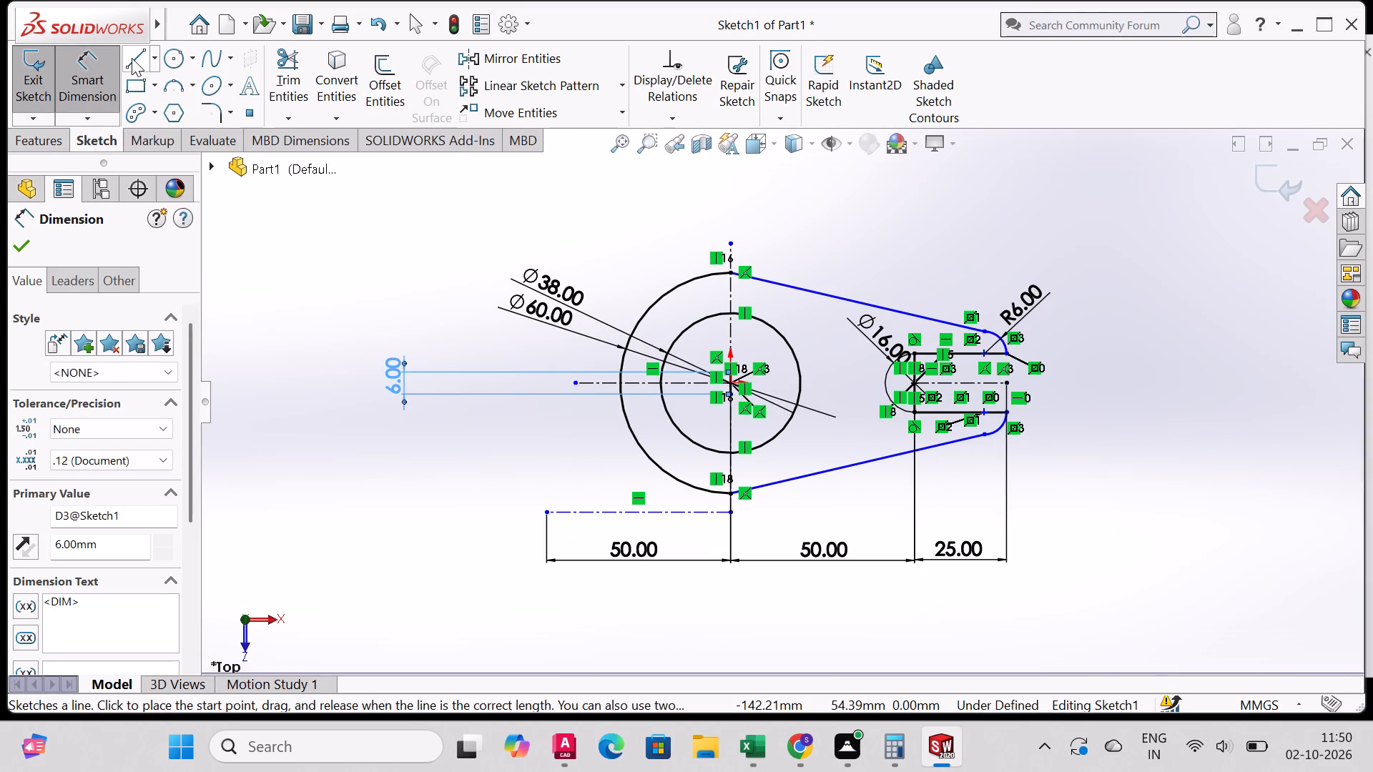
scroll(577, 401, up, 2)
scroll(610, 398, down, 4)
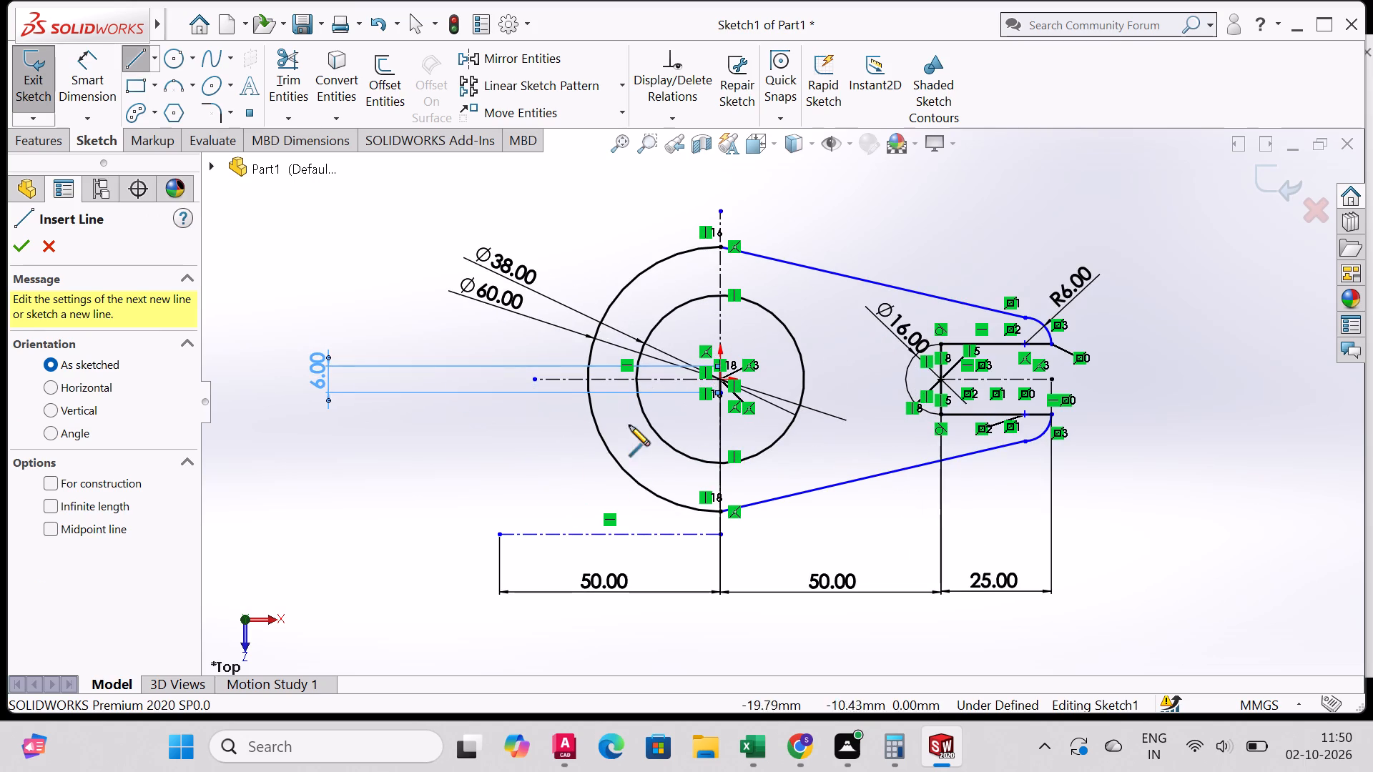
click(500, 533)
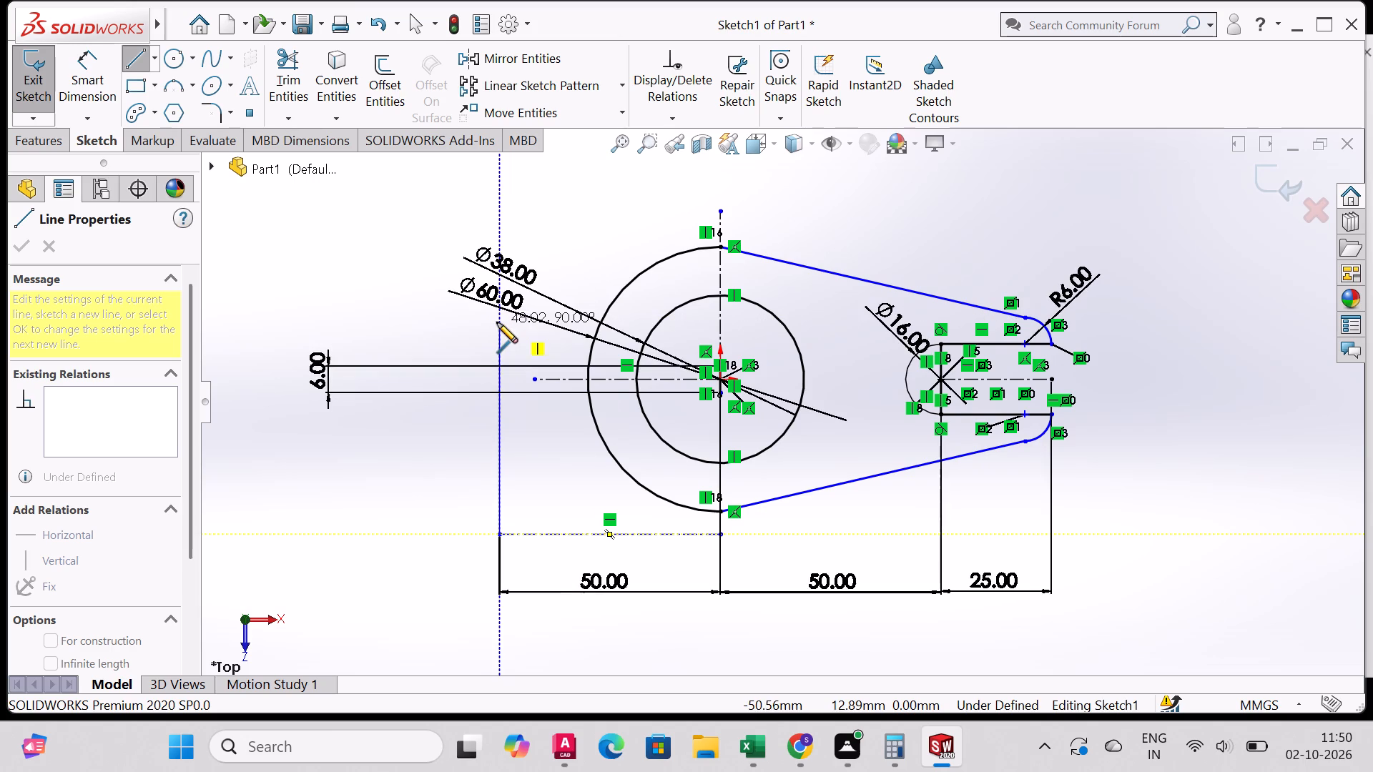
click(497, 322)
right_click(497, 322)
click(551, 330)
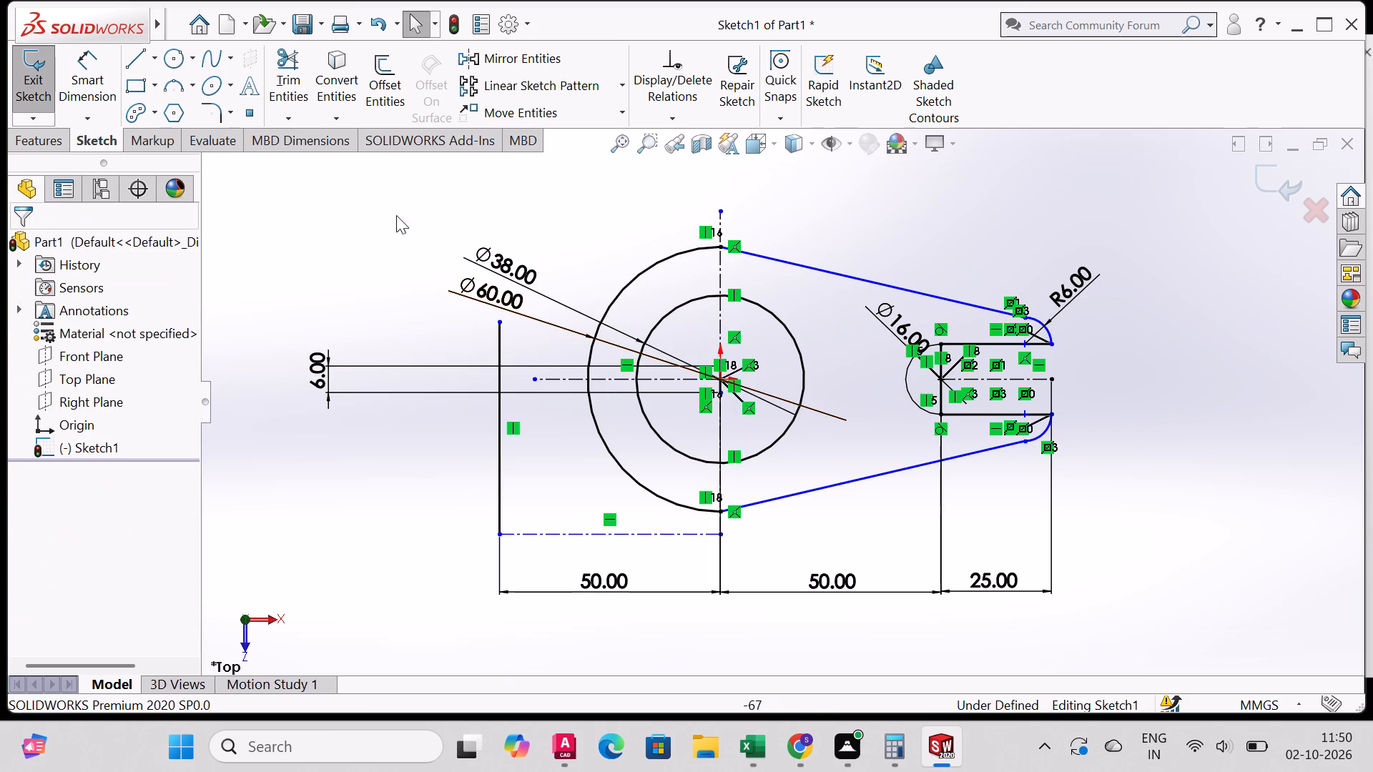
Move the Ø60 and Ø38 dimension texts farther out from the boss, beyond the vertical line.
drag(484, 303, 312, 282)
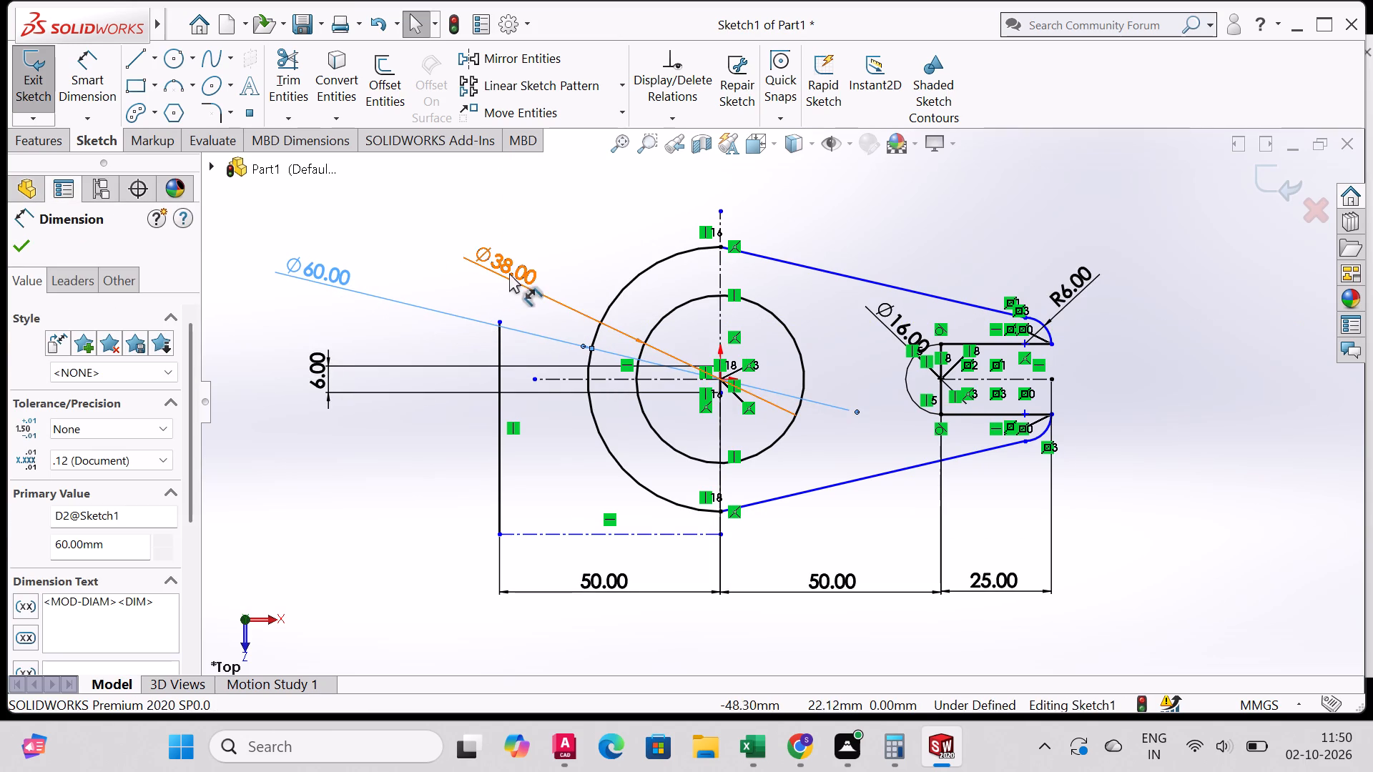
drag(510, 273, 342, 247)
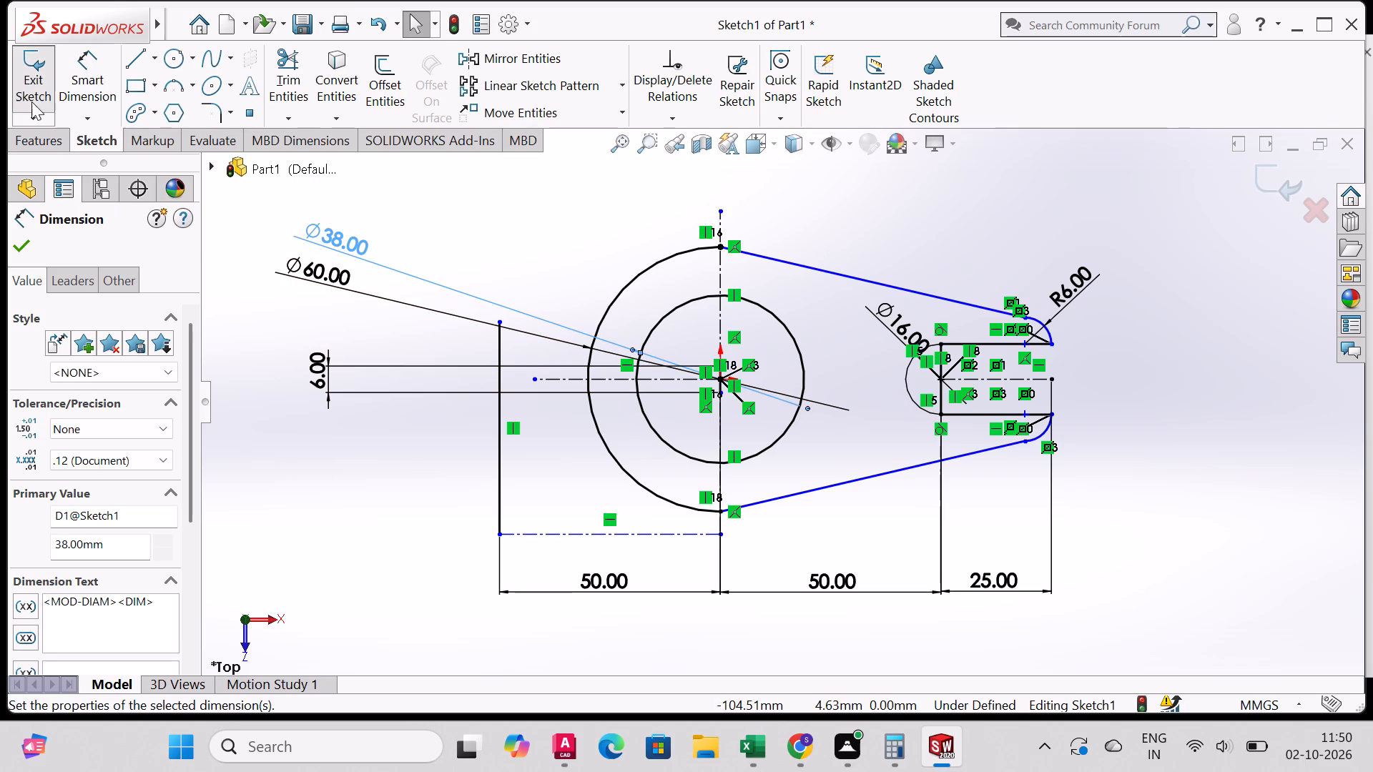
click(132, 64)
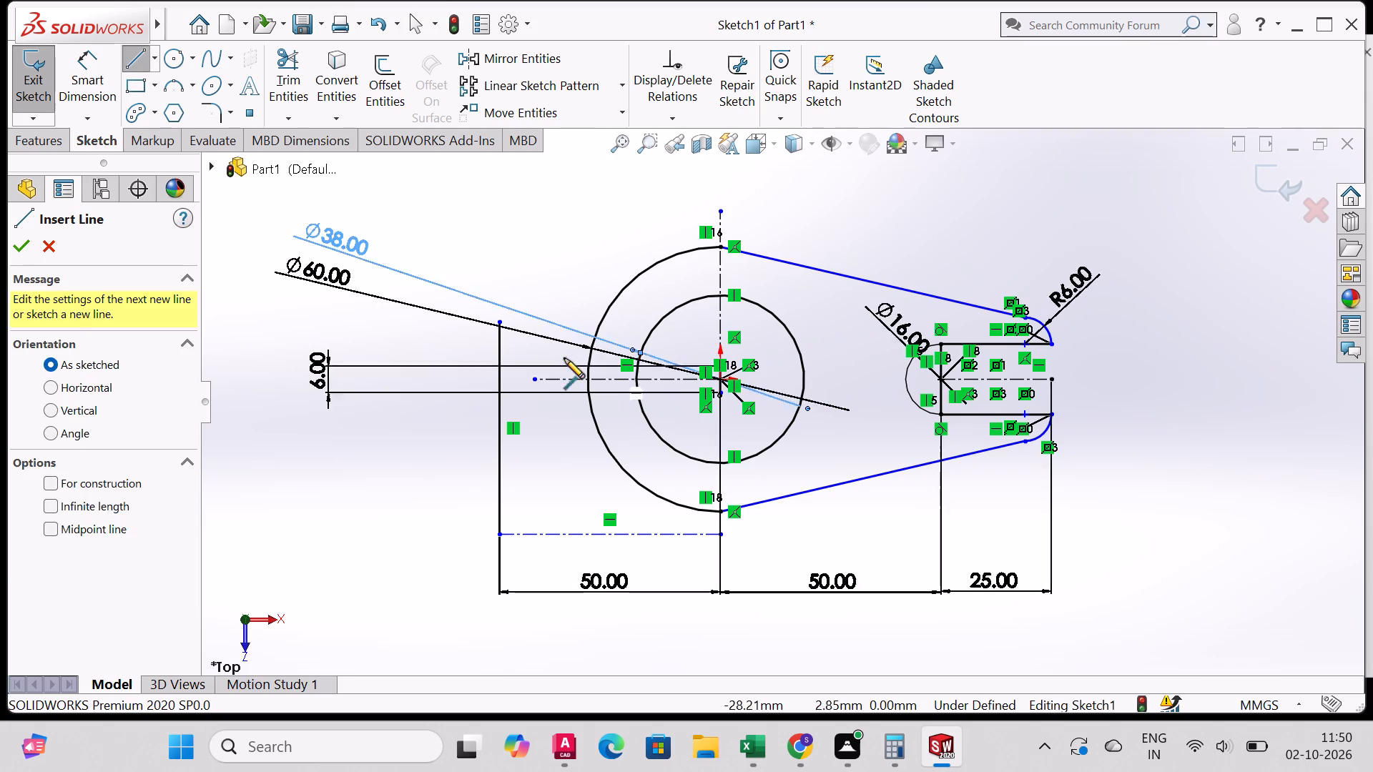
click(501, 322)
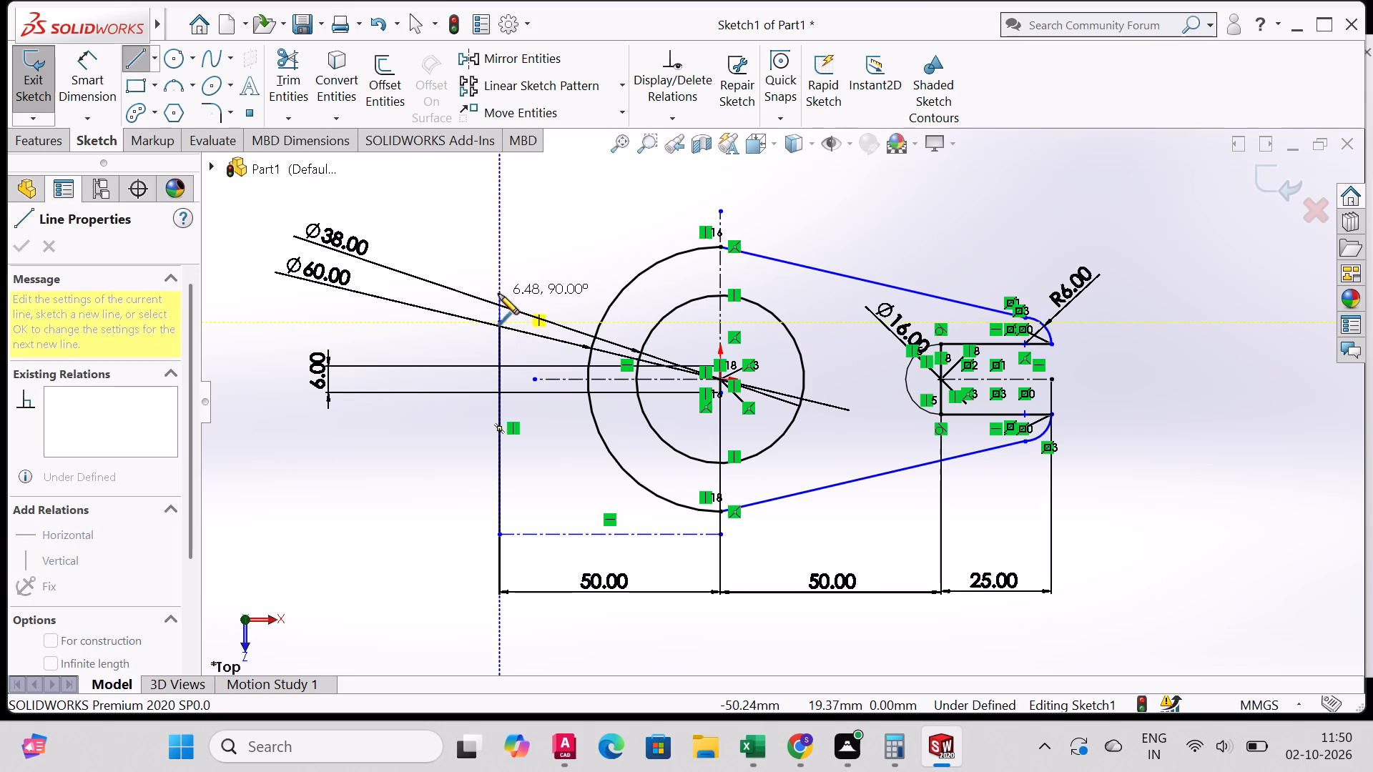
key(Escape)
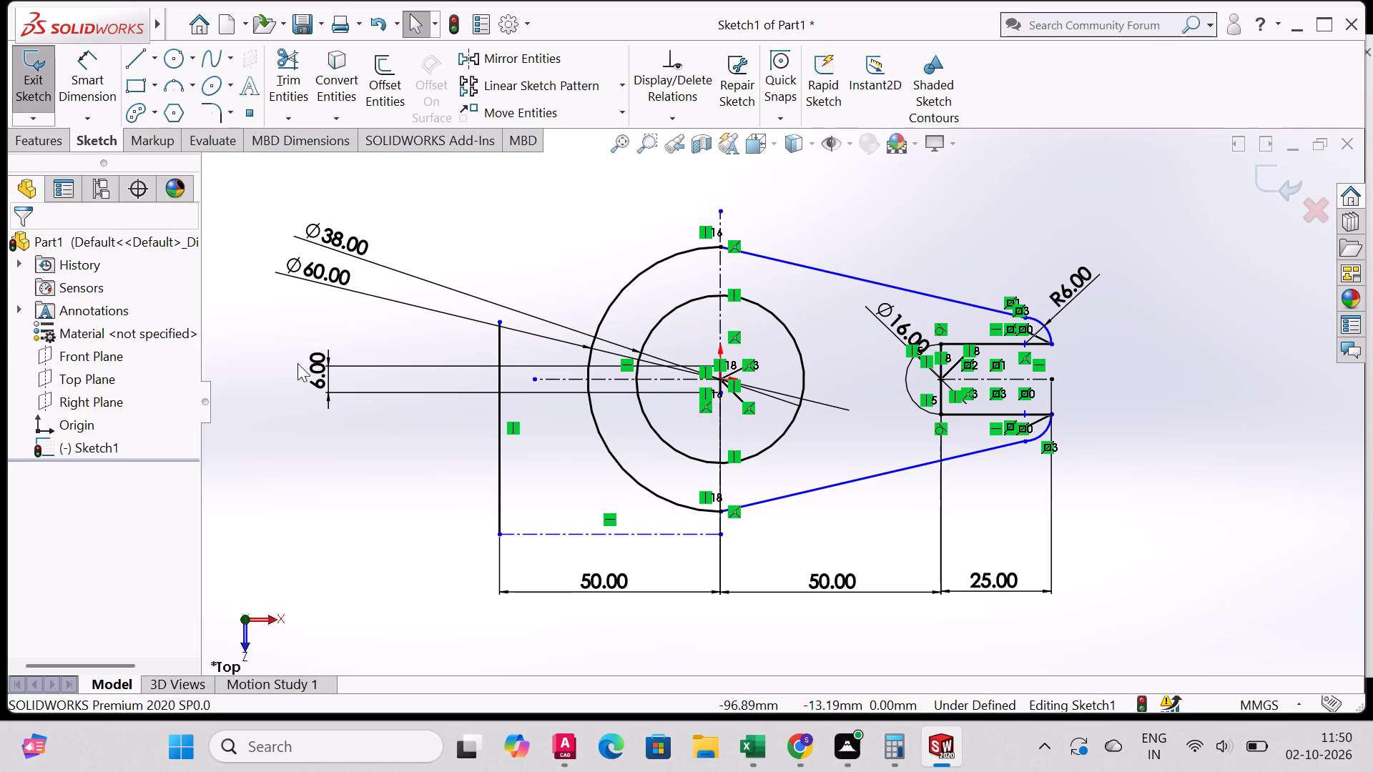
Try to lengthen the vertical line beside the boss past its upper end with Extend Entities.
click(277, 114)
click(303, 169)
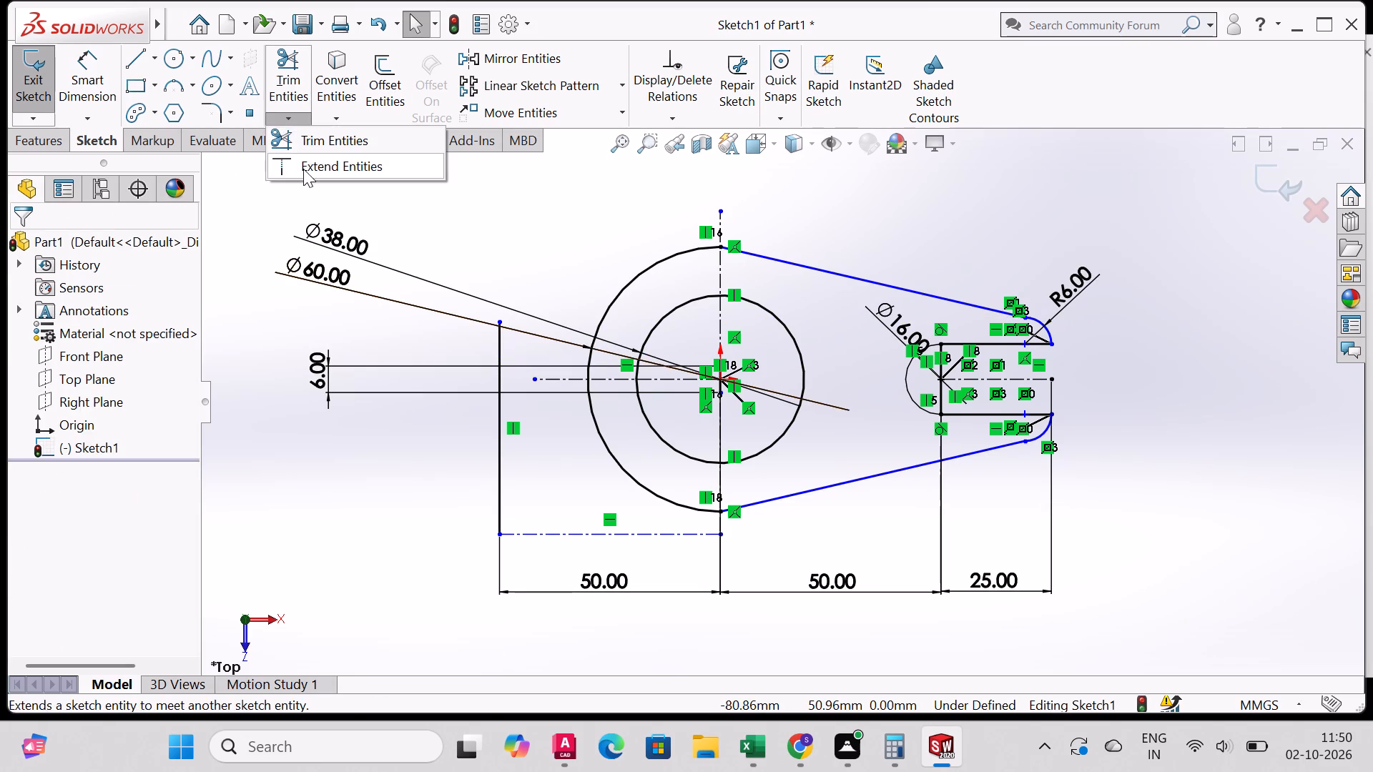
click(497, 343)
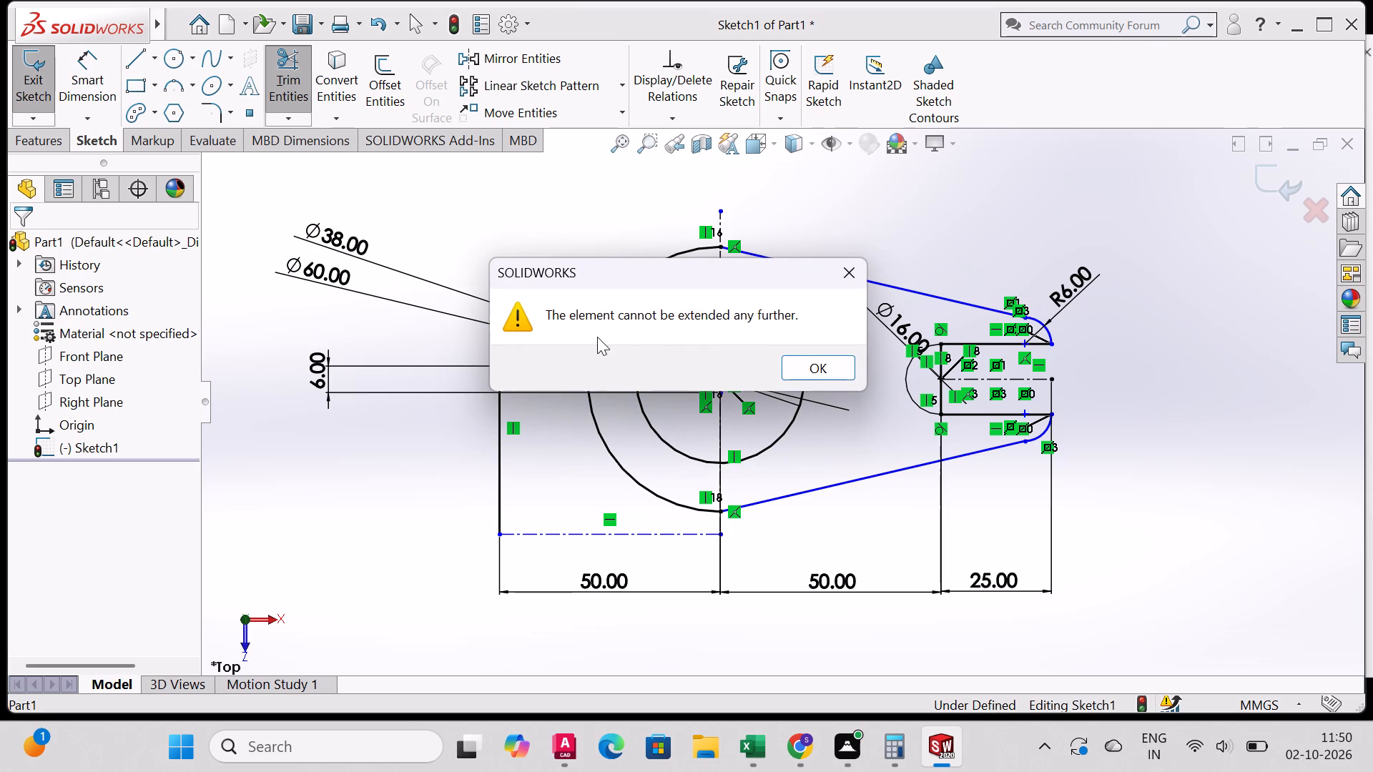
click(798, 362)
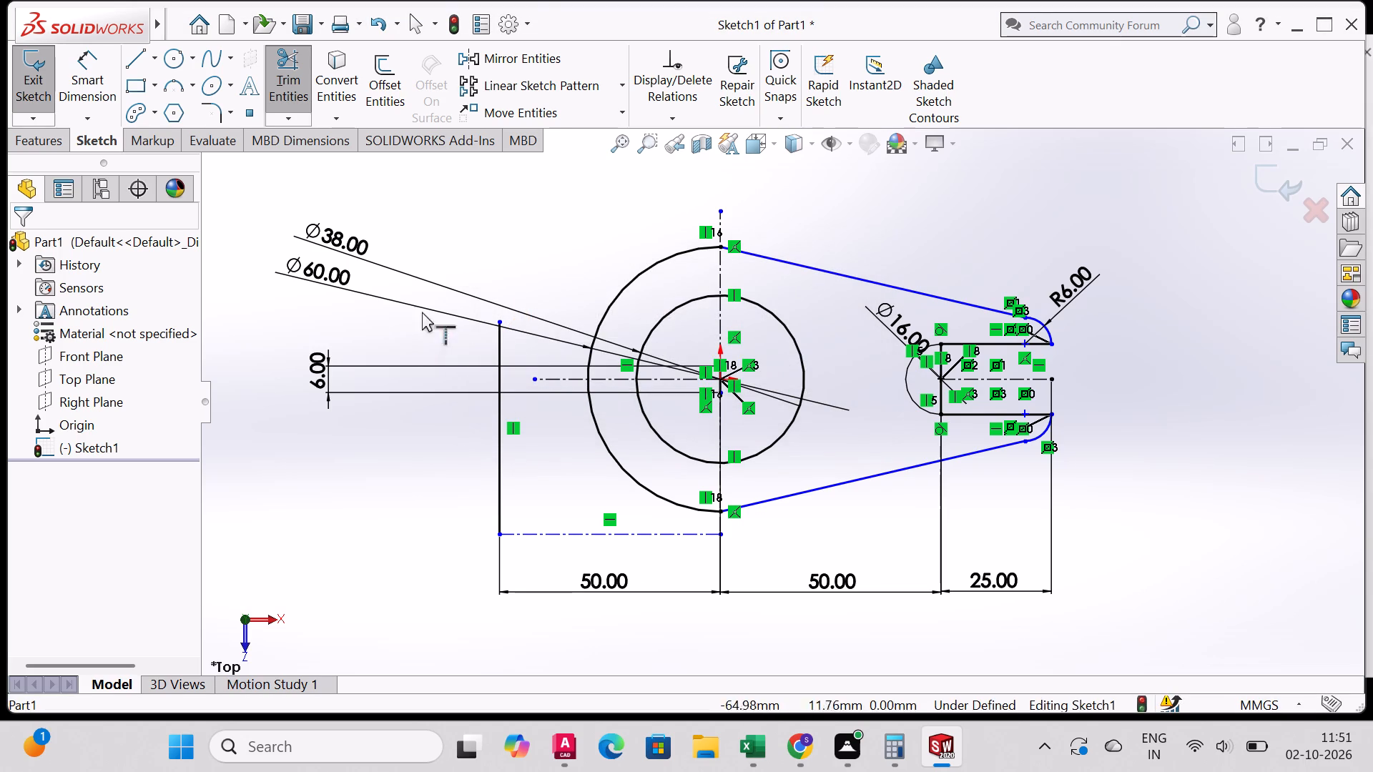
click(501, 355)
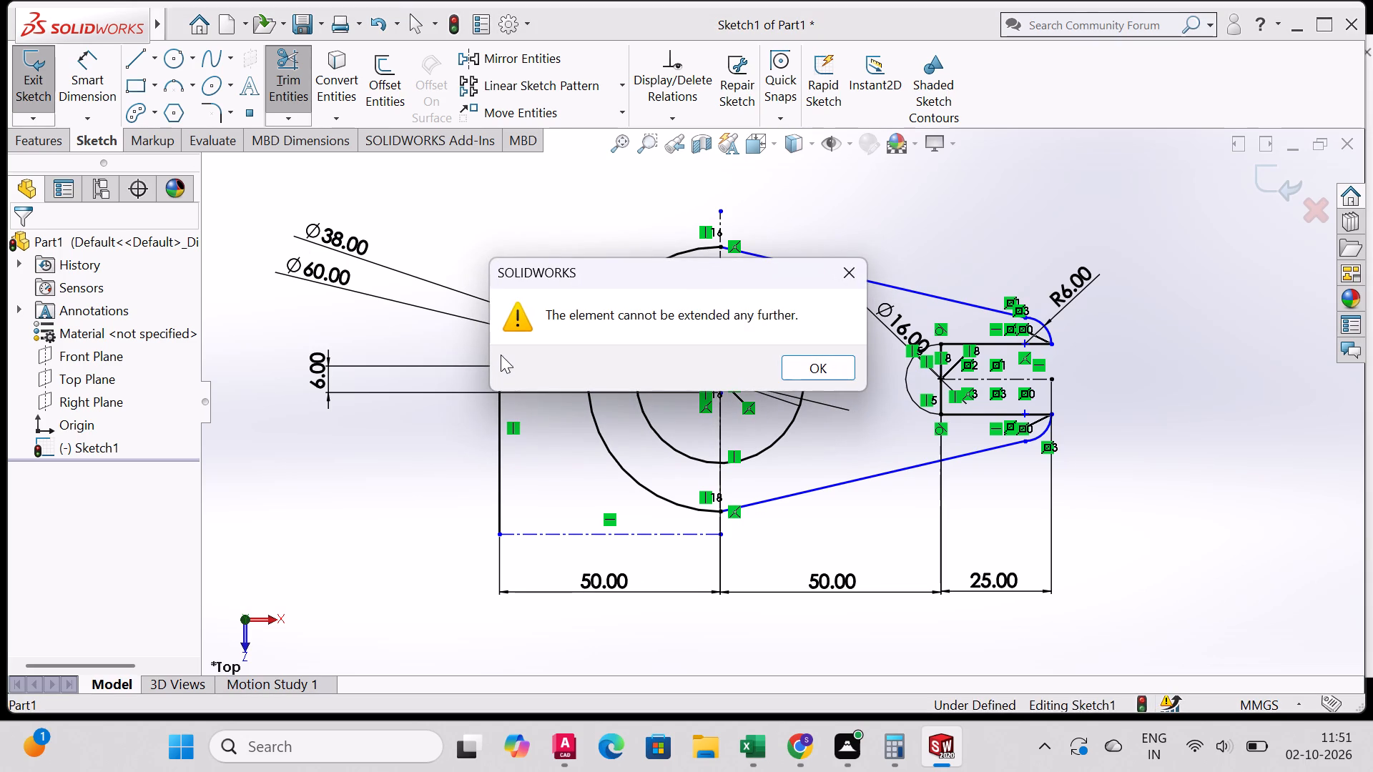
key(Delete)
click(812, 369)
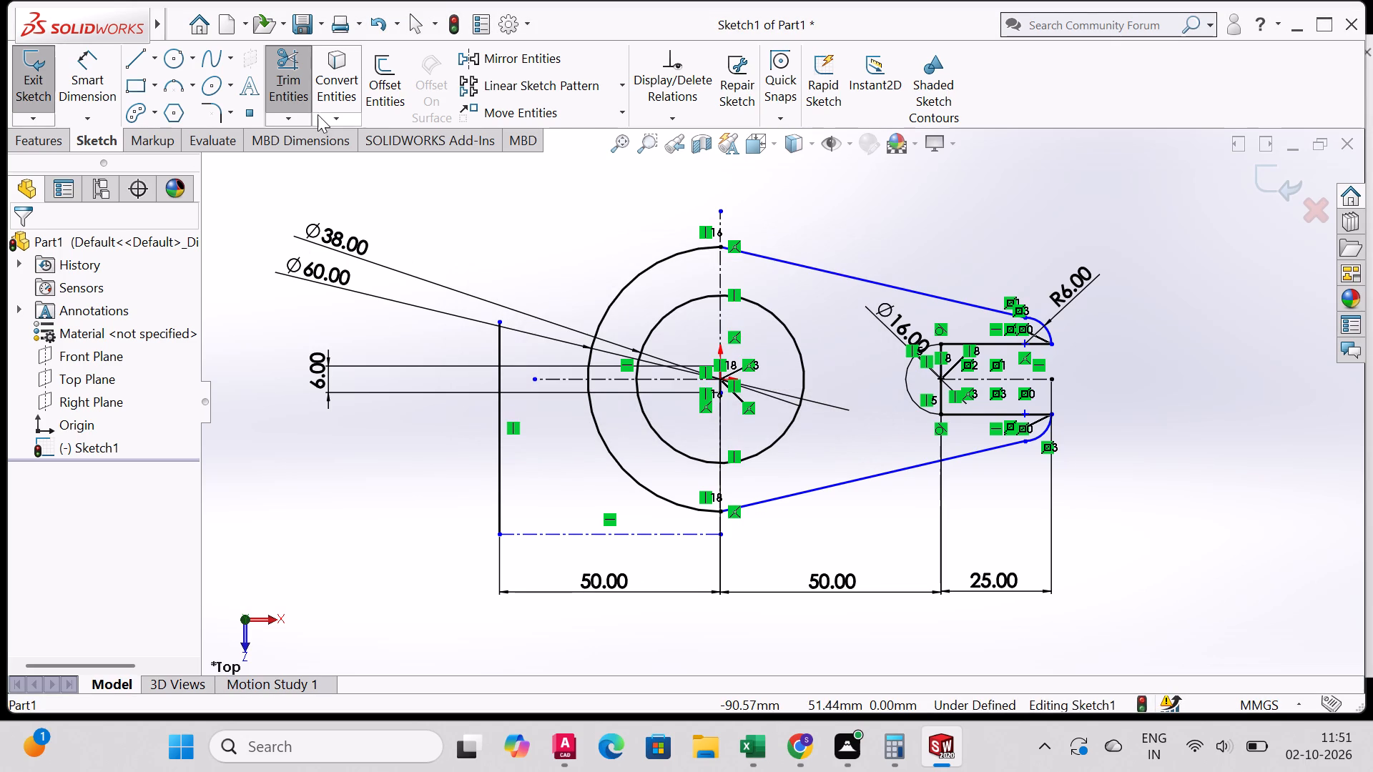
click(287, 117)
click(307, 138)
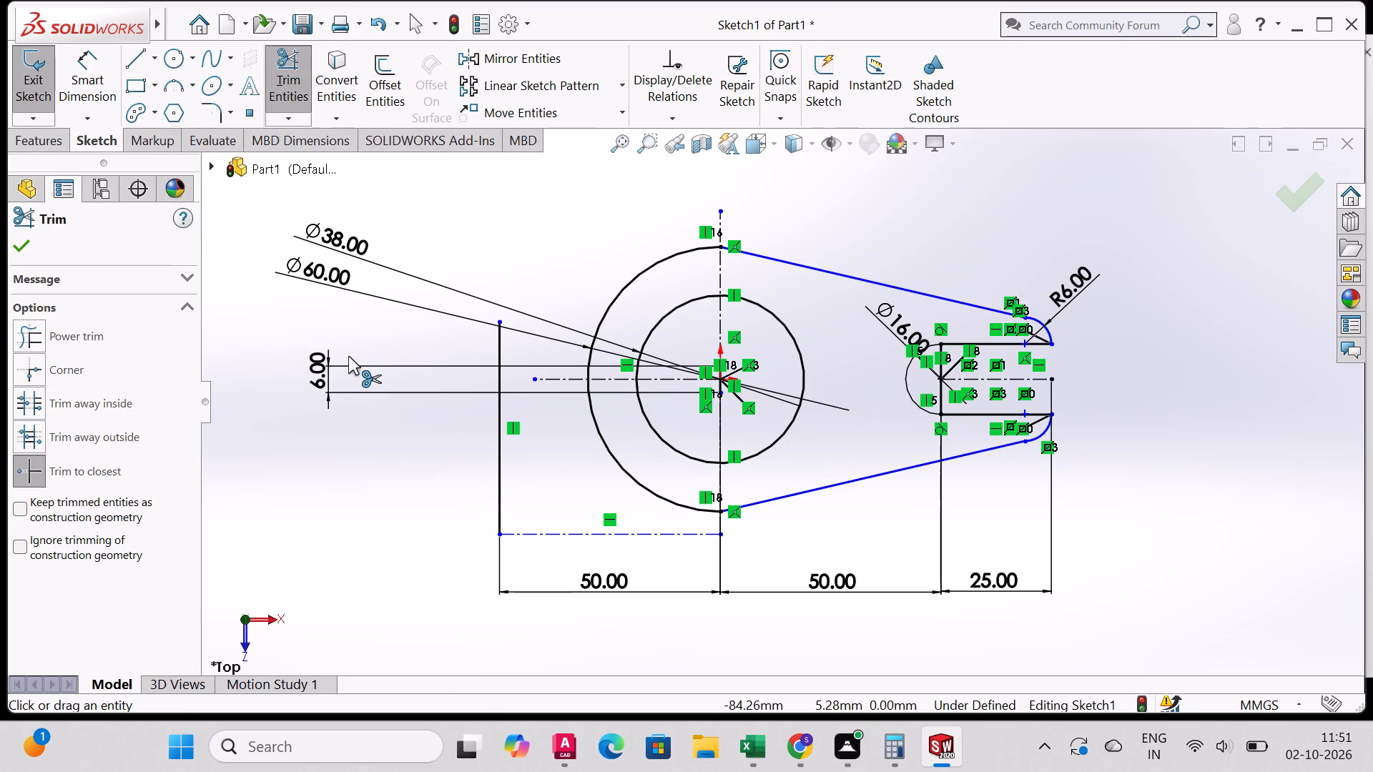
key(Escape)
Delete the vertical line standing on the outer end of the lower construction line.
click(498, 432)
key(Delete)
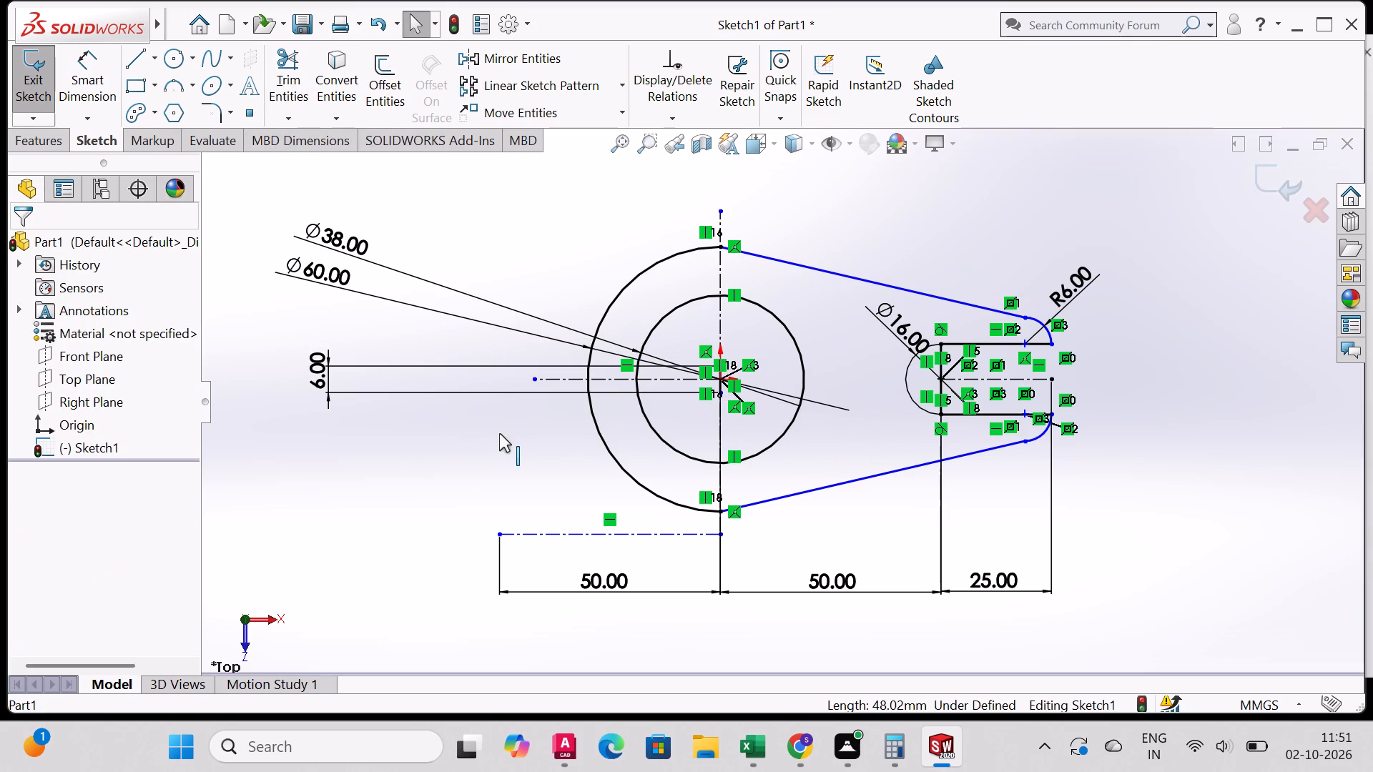
Sketch a vertical line about 73 mm long from the lower construction line's outer end, level with the top of the vertical centreline.
click(132, 69)
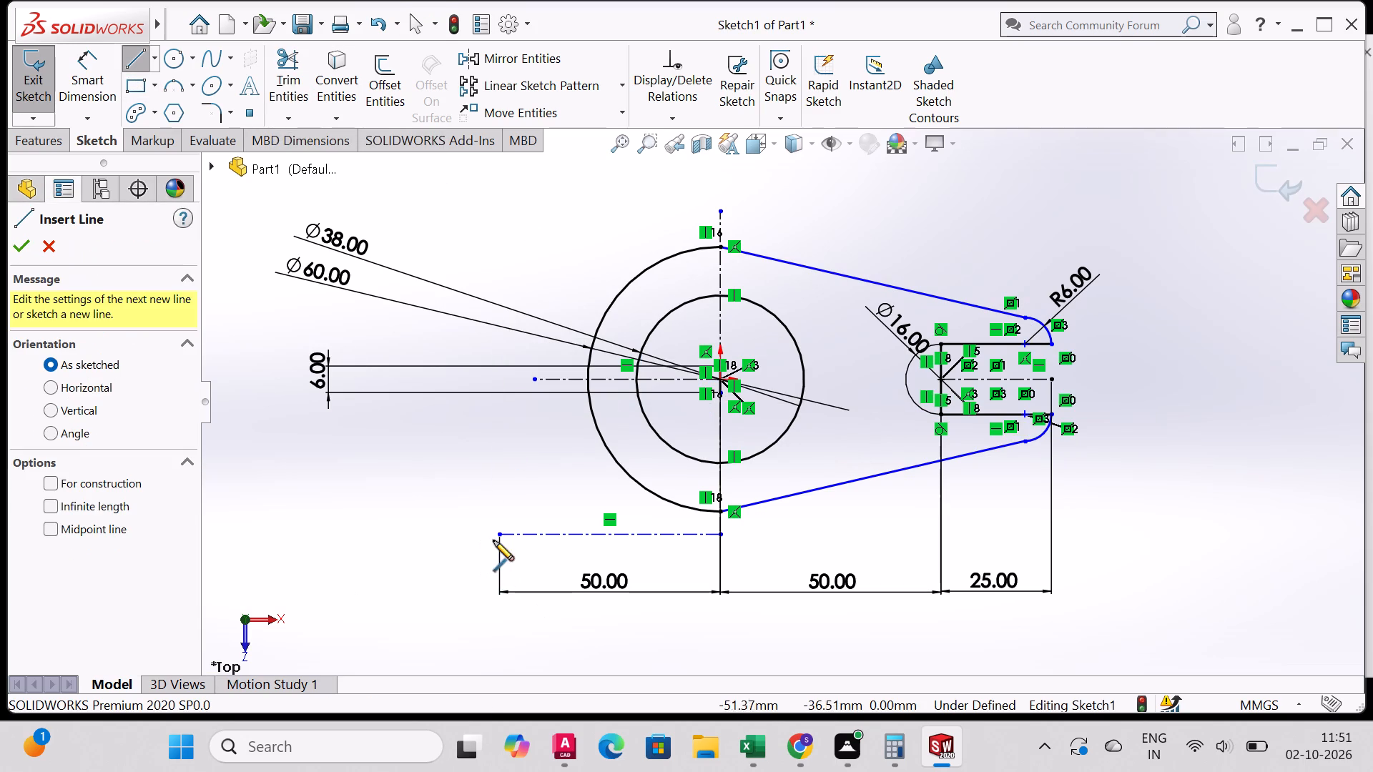
click(502, 537)
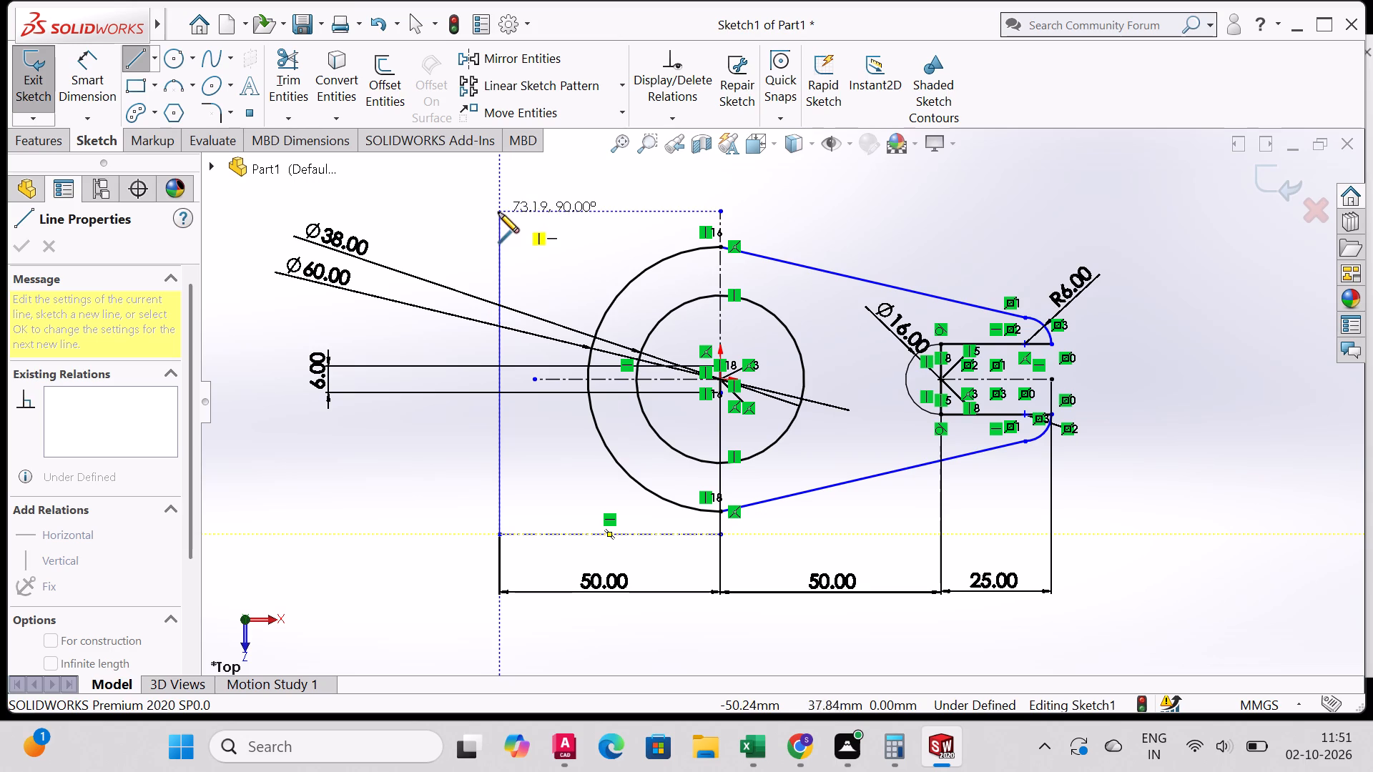
click(498, 211)
right_click(498, 210)
click(569, 237)
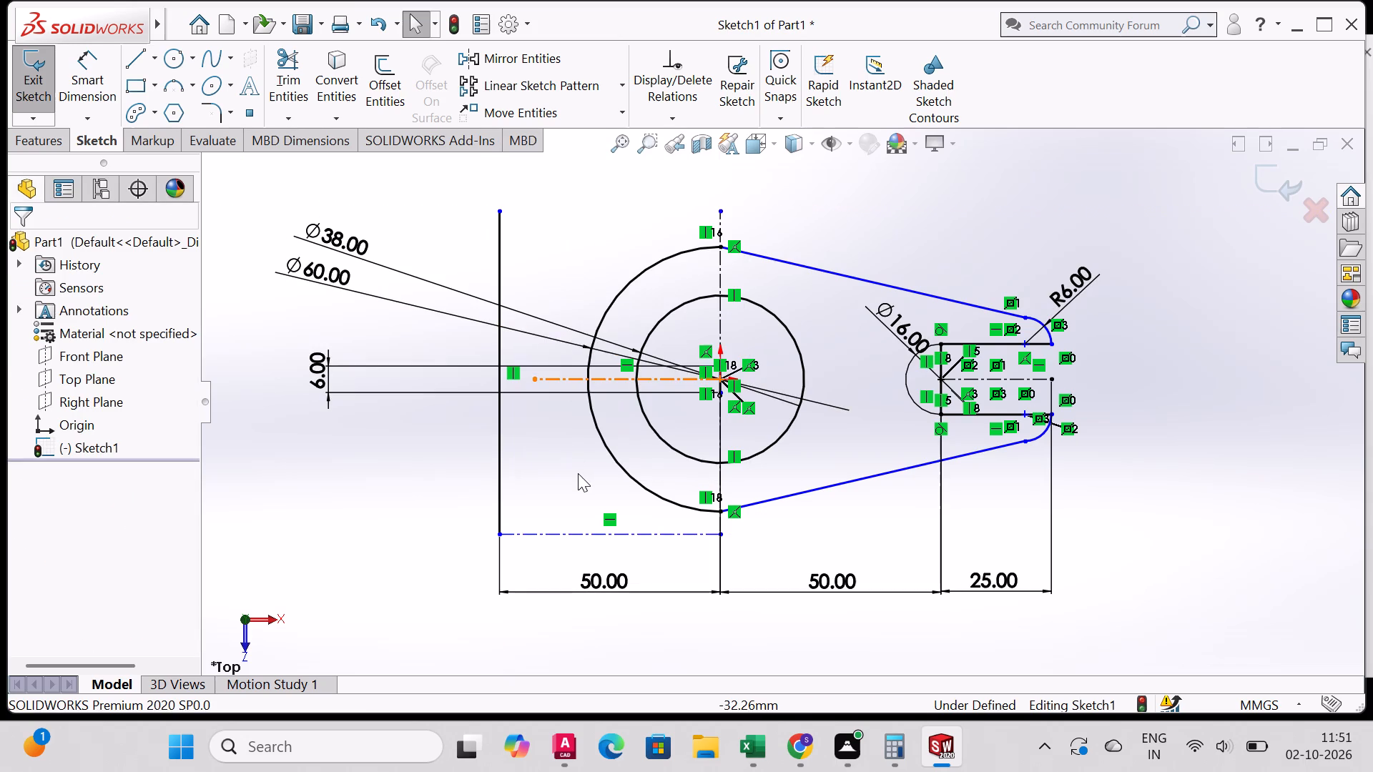
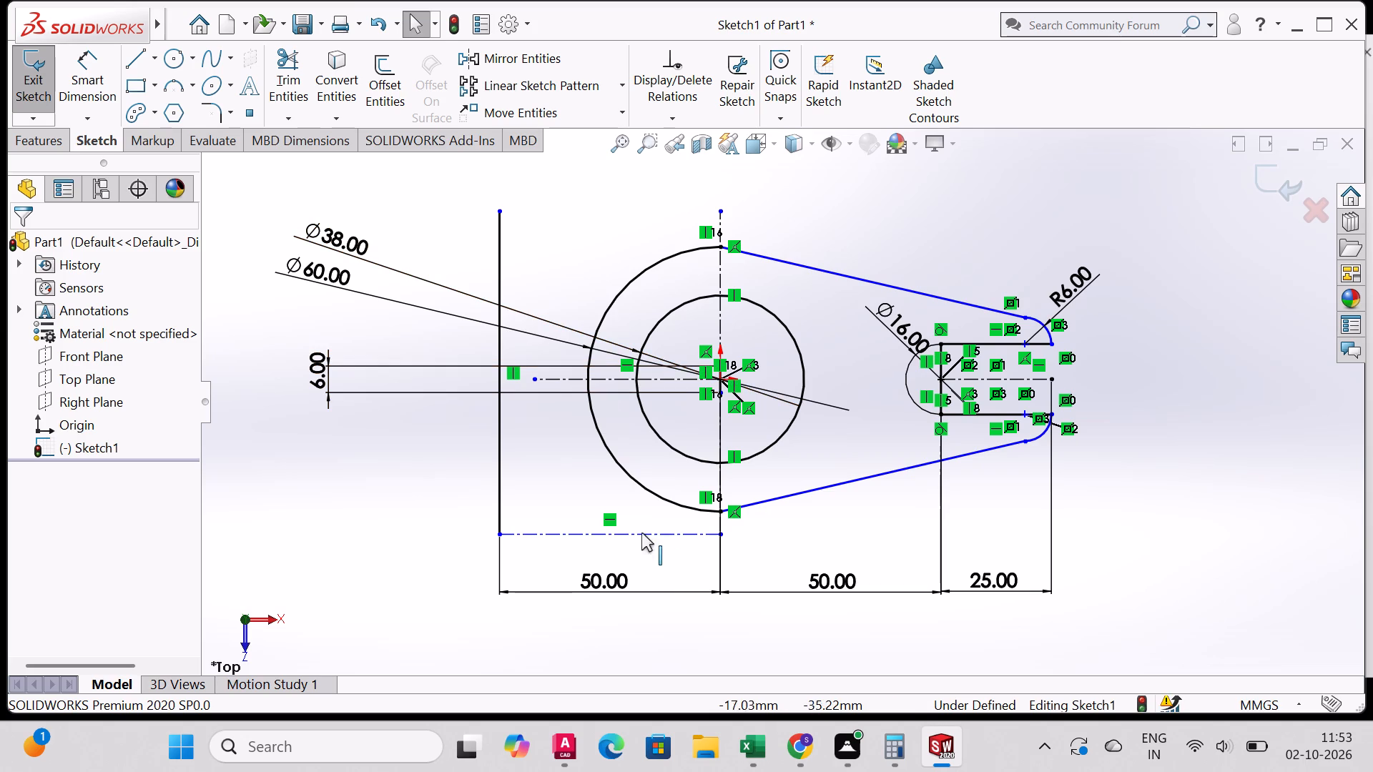
Delete the lower horizontal construction line joining the outer vertical line to the vertical centreline.
click(577, 535)
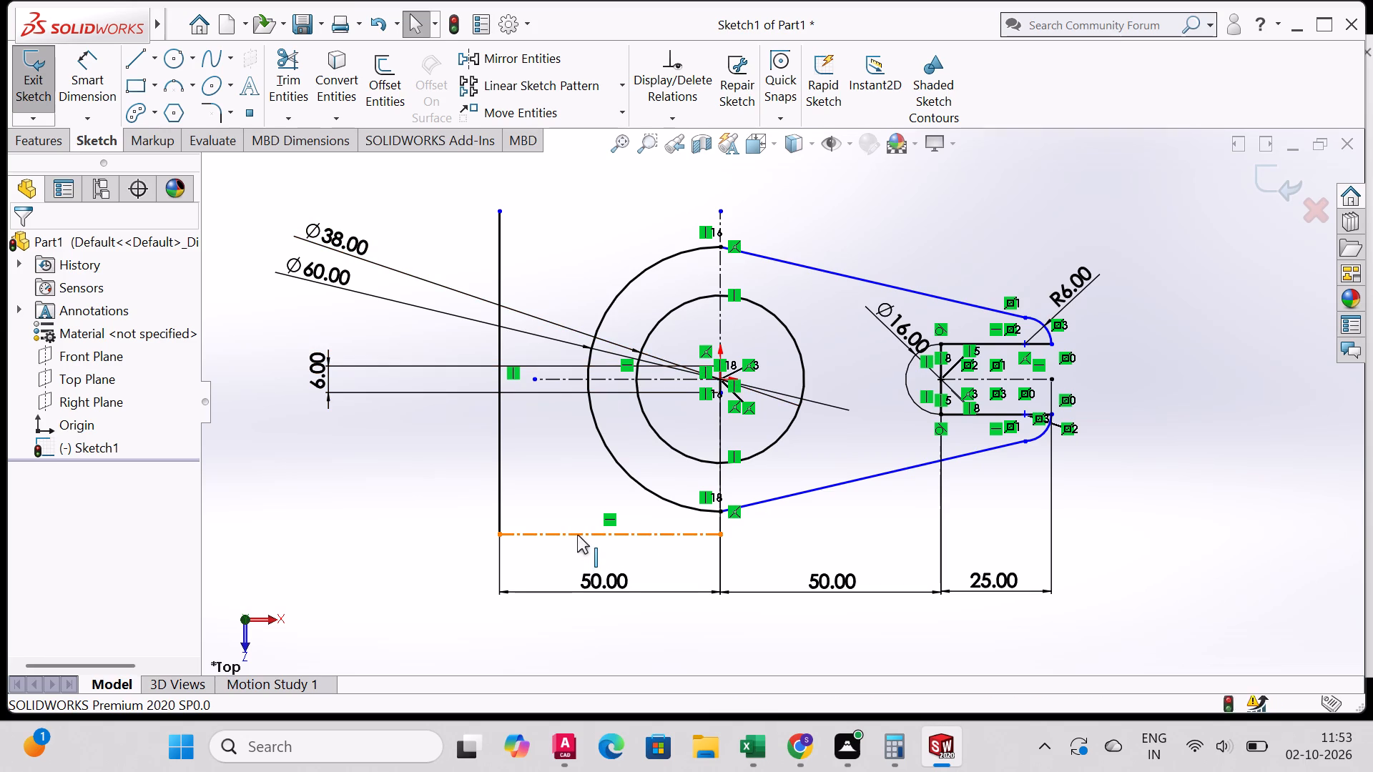
key(Delete)
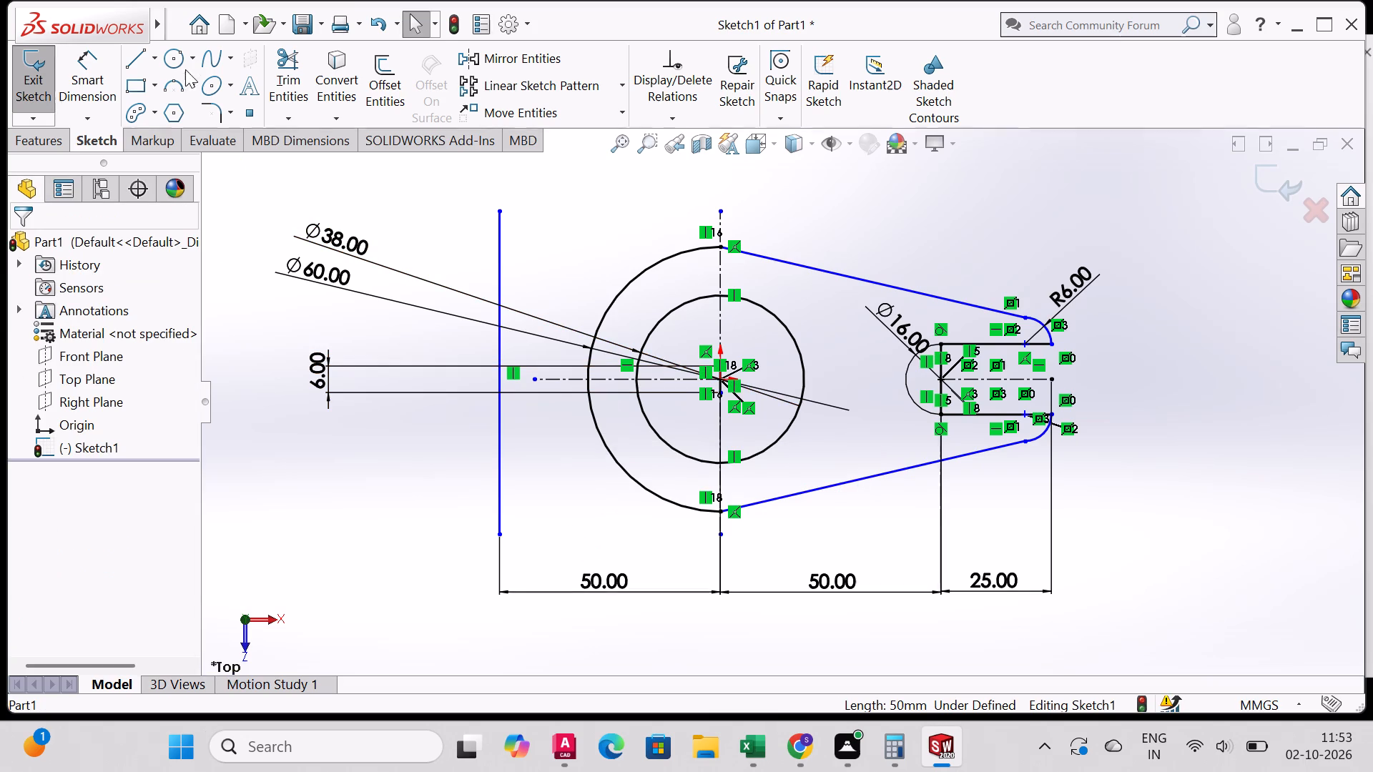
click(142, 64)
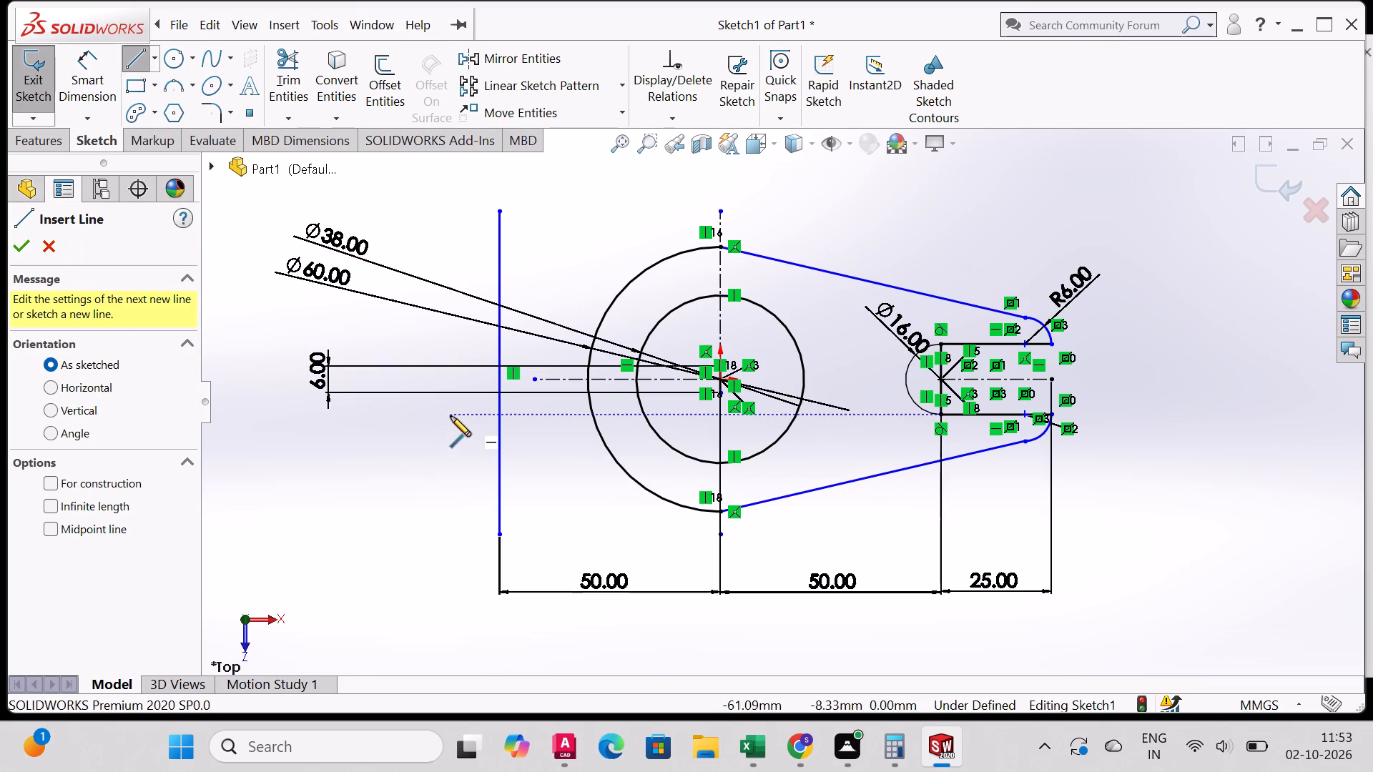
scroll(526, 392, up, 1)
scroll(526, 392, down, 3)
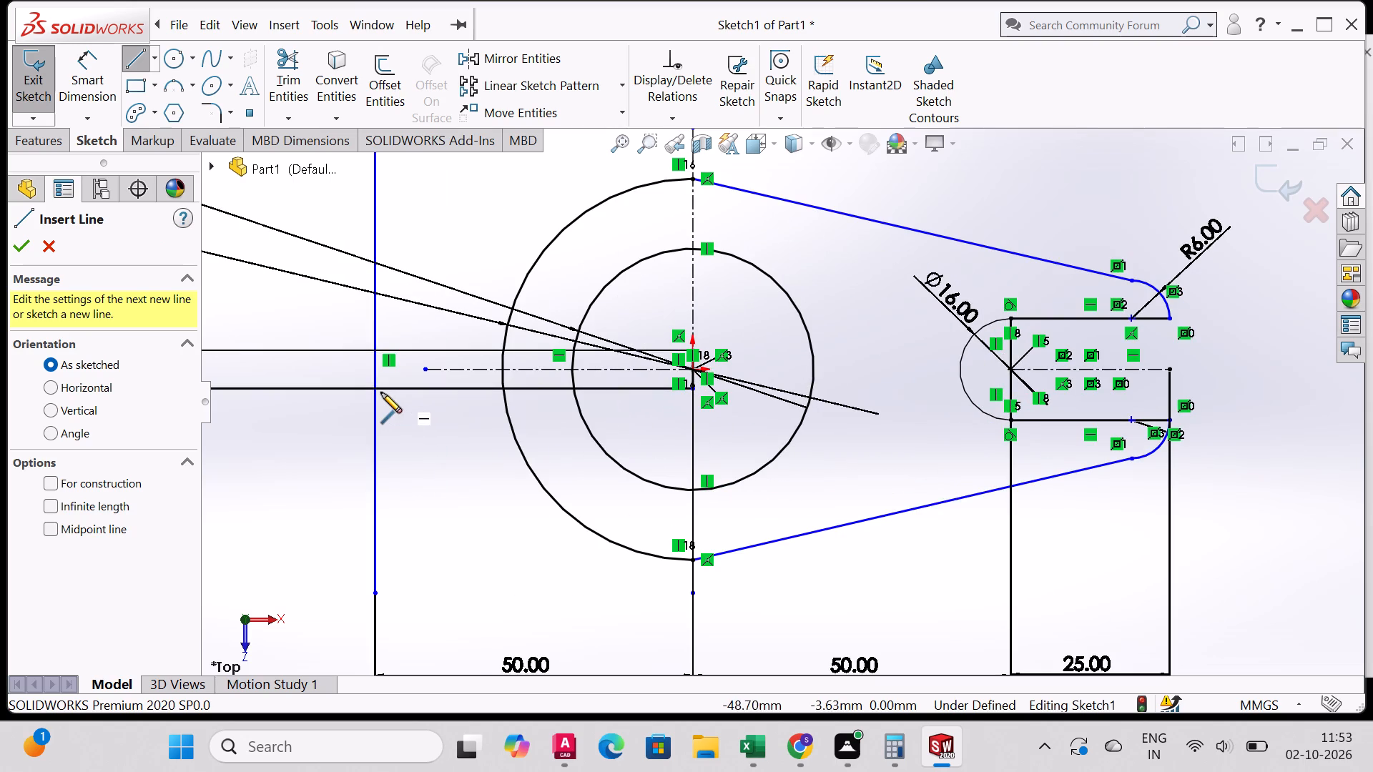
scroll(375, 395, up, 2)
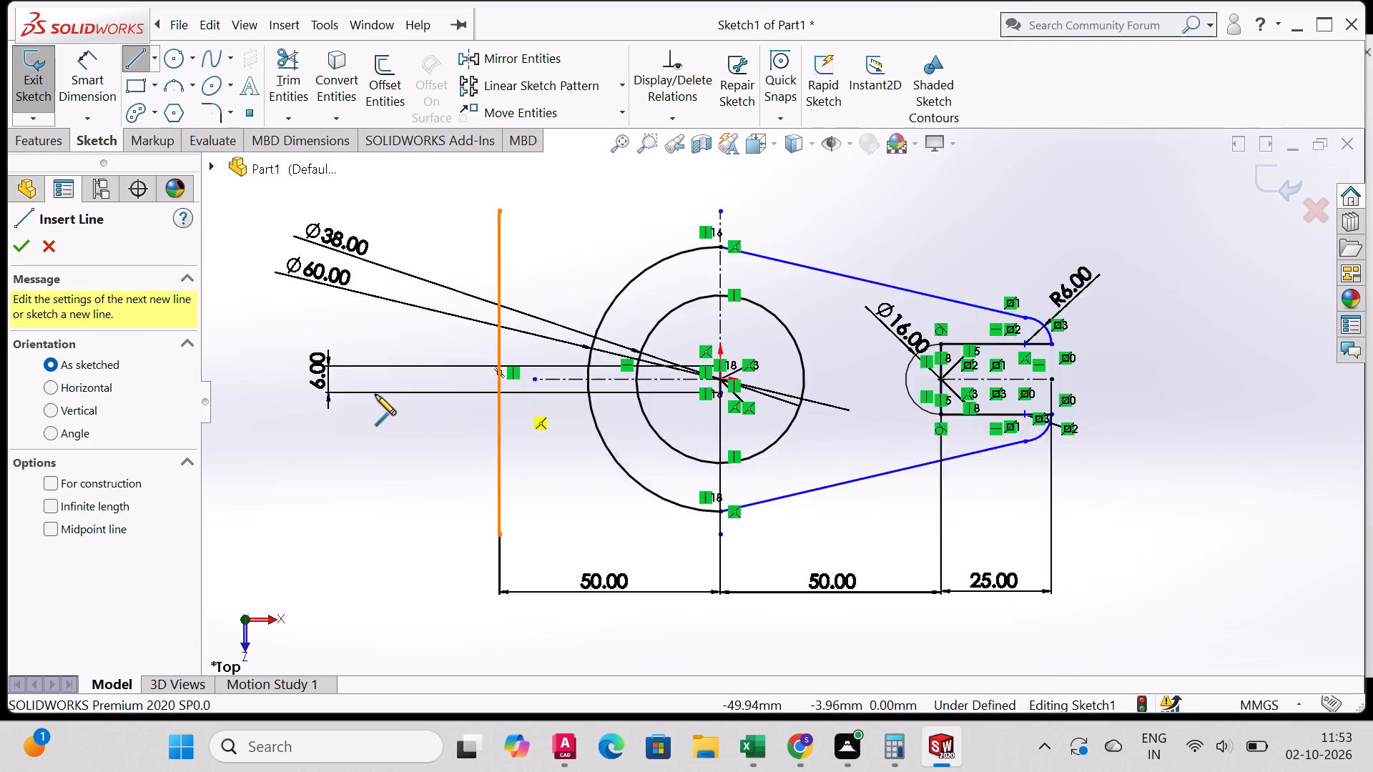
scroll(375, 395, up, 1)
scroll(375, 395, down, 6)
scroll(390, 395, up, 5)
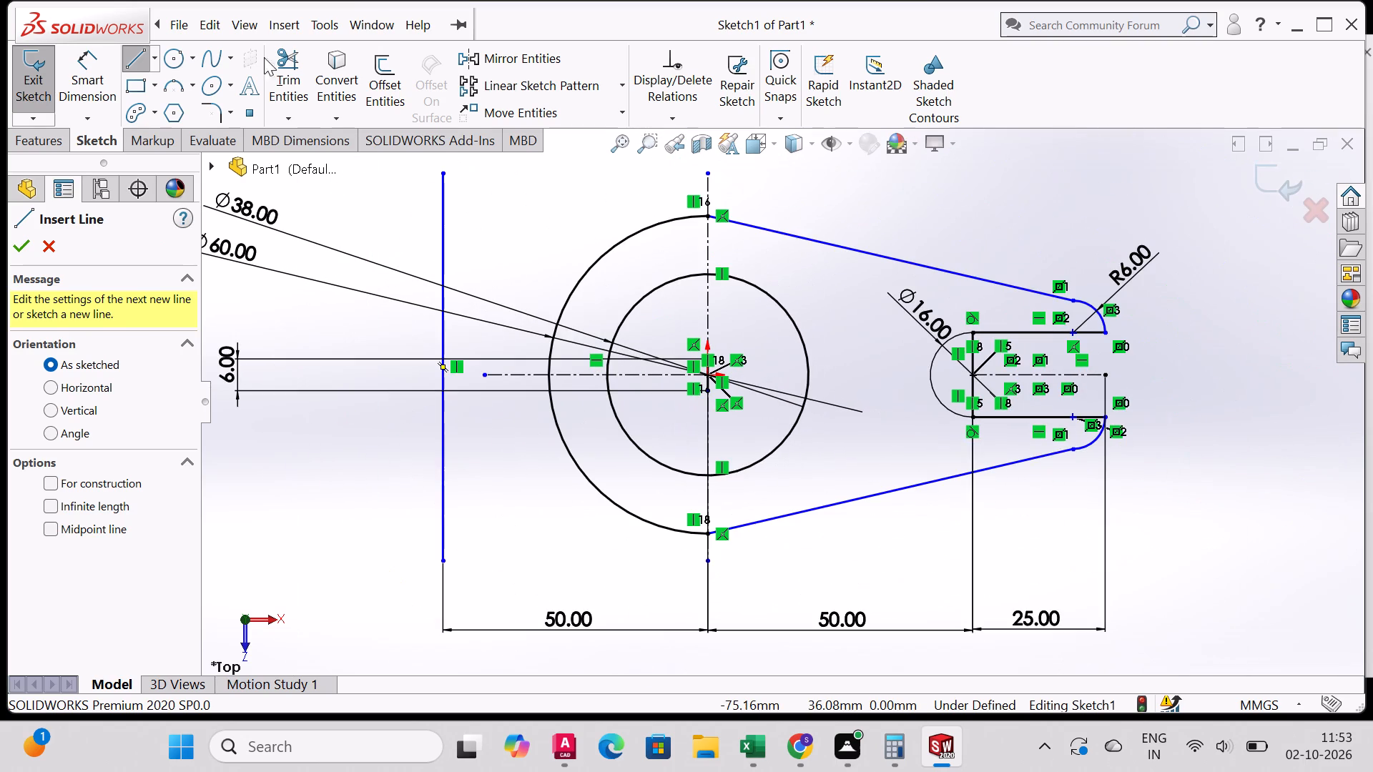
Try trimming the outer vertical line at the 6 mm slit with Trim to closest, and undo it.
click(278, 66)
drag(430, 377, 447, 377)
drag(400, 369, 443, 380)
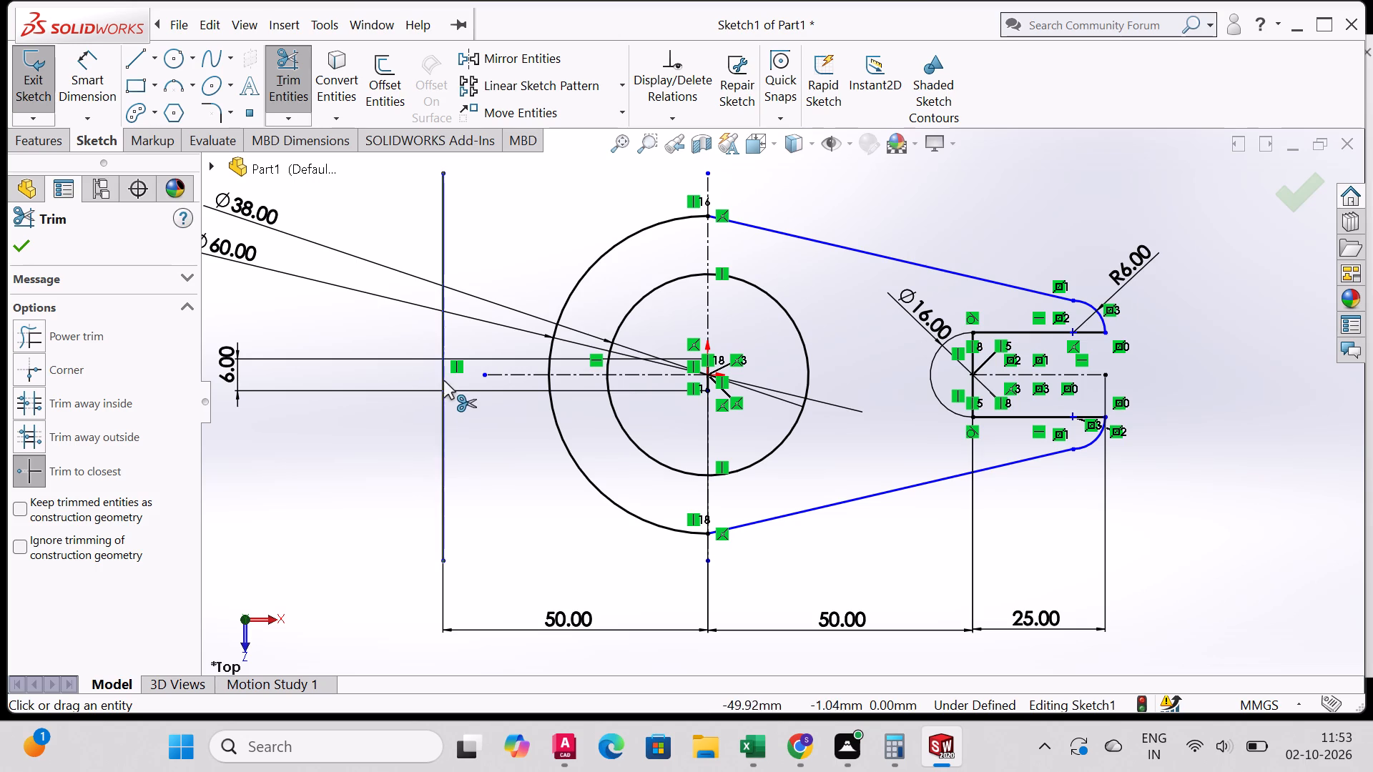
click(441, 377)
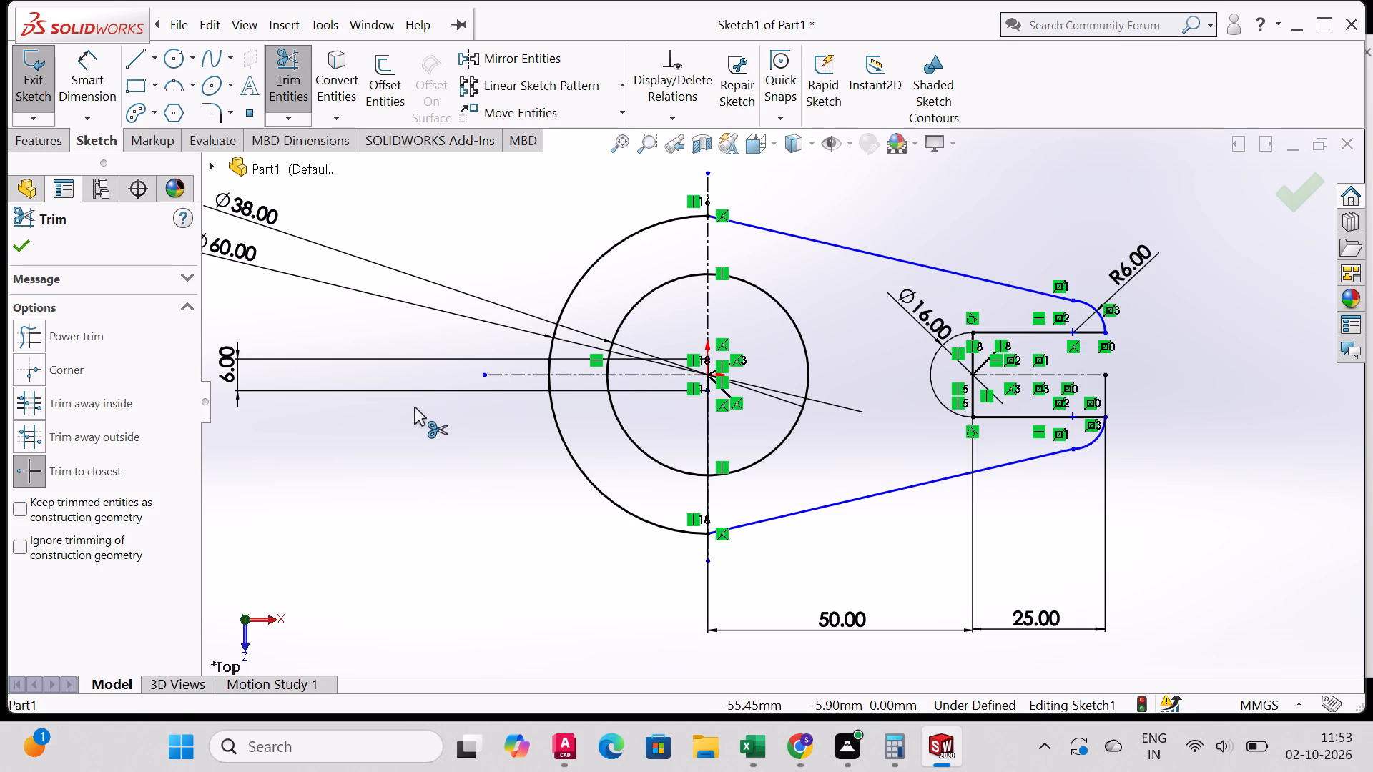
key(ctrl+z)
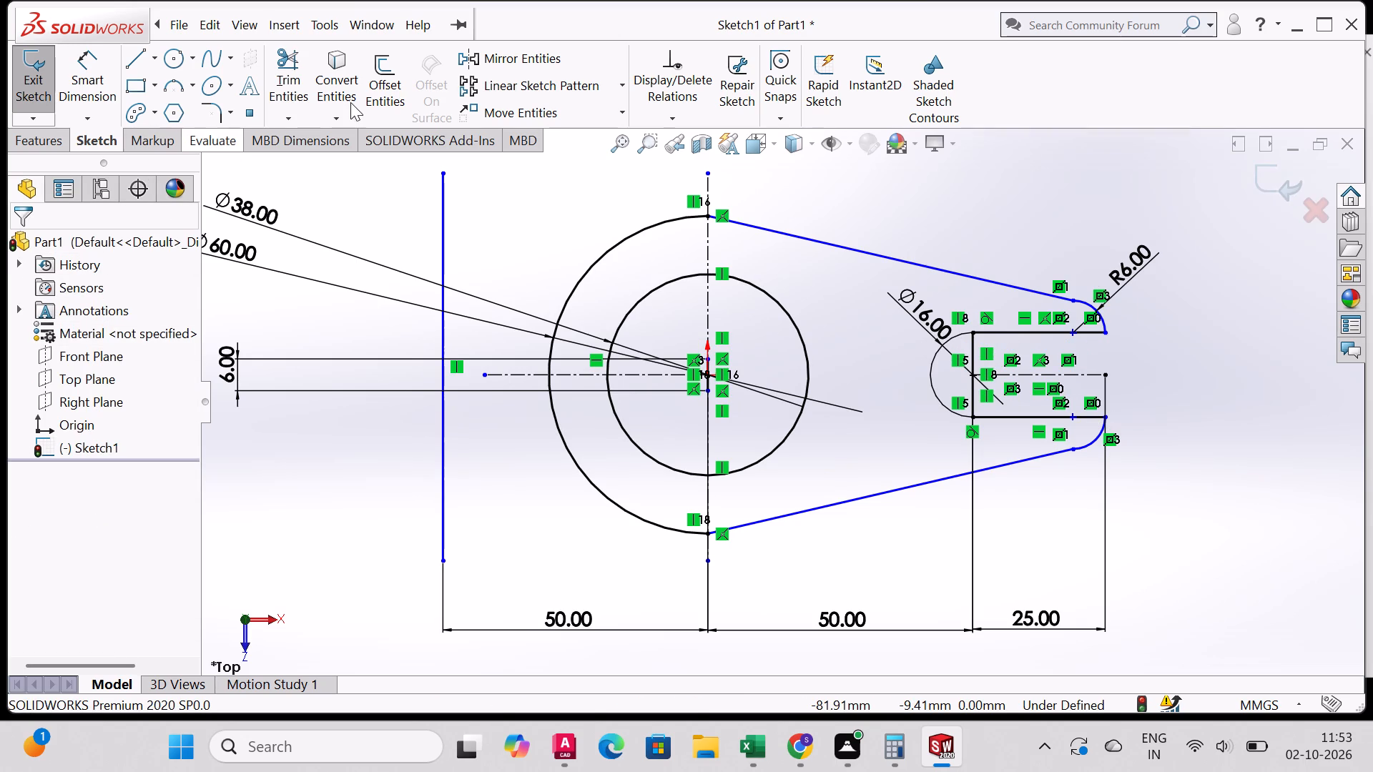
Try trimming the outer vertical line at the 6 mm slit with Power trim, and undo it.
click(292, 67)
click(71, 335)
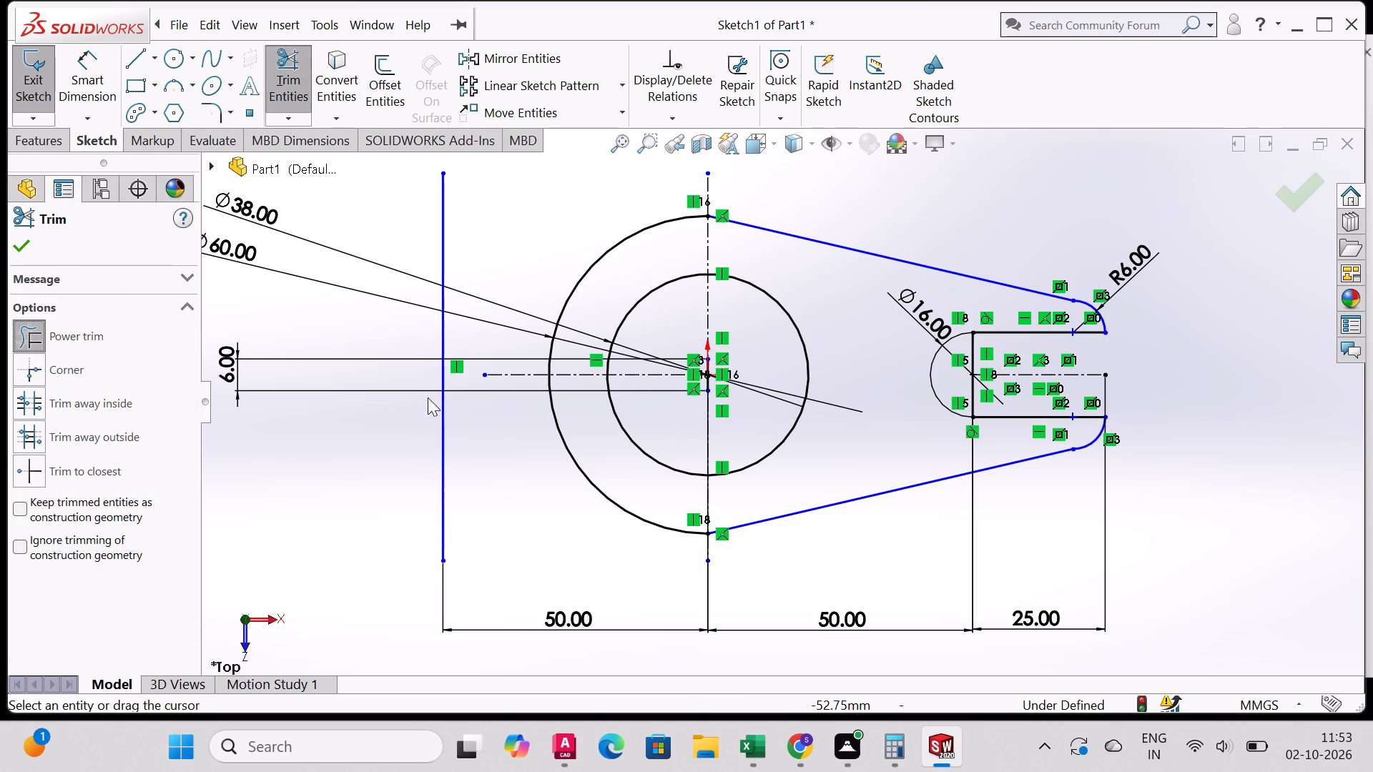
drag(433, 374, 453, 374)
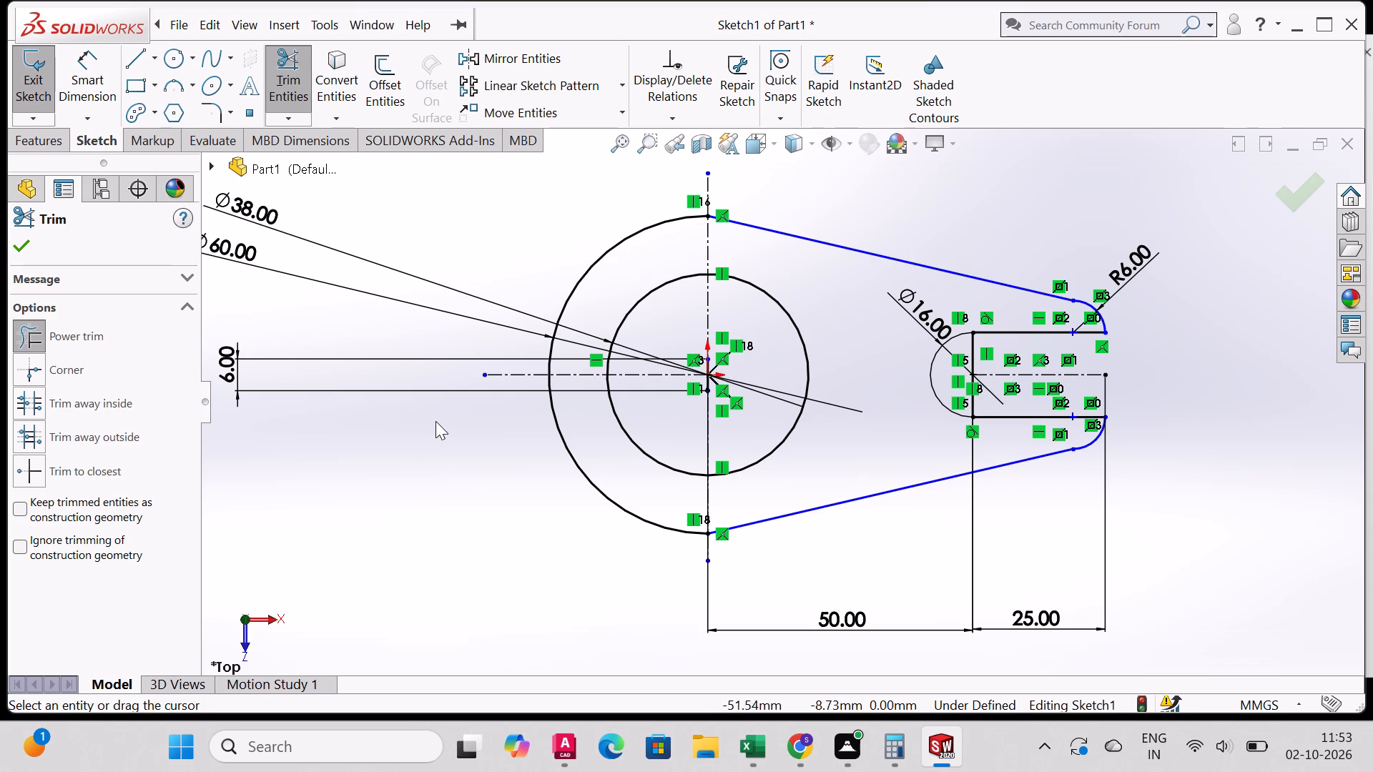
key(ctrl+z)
Sketch the slit's lower horizontal edge, about 31 mm long, from the Ø38 circle to the outer vertical line.
scroll(467, 370, up, 3)
scroll(468, 370, down, 4)
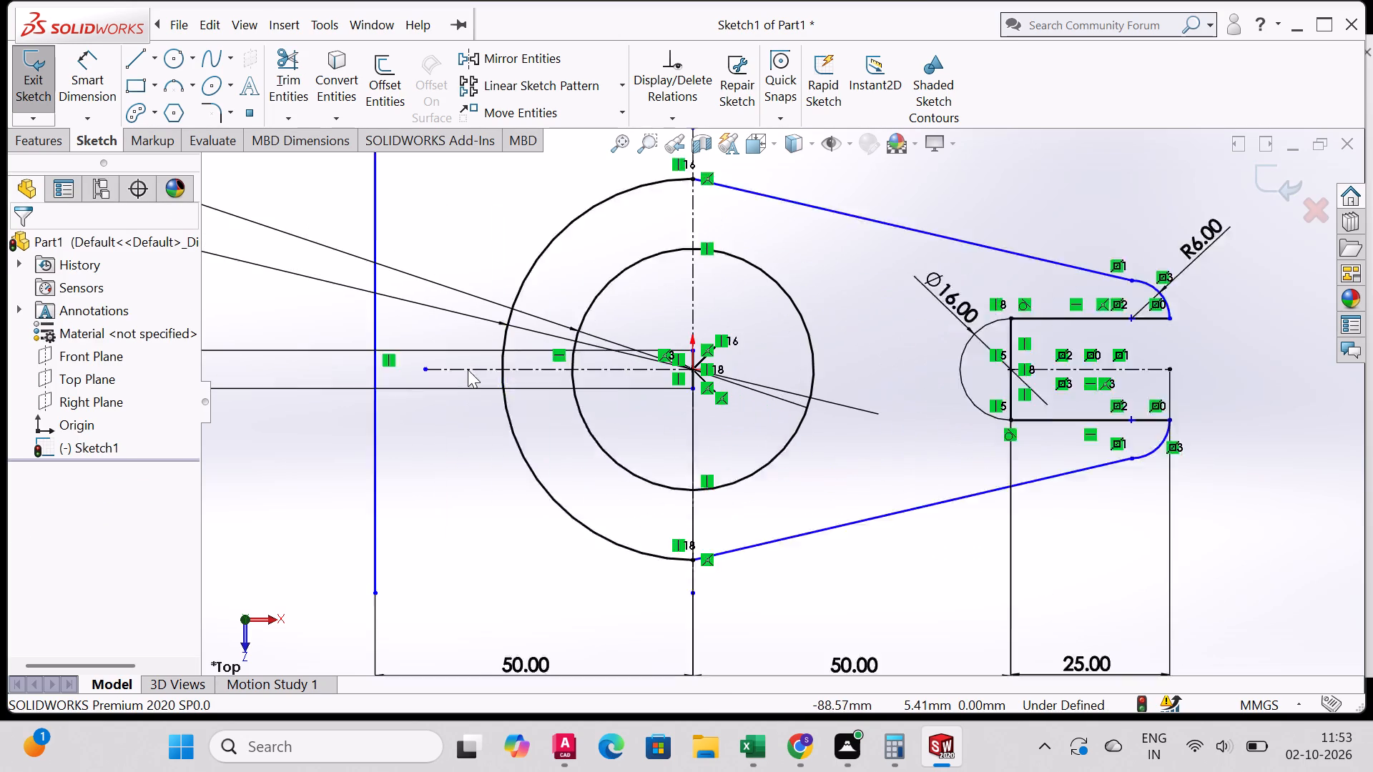
scroll(468, 370, down, 1)
click(130, 58)
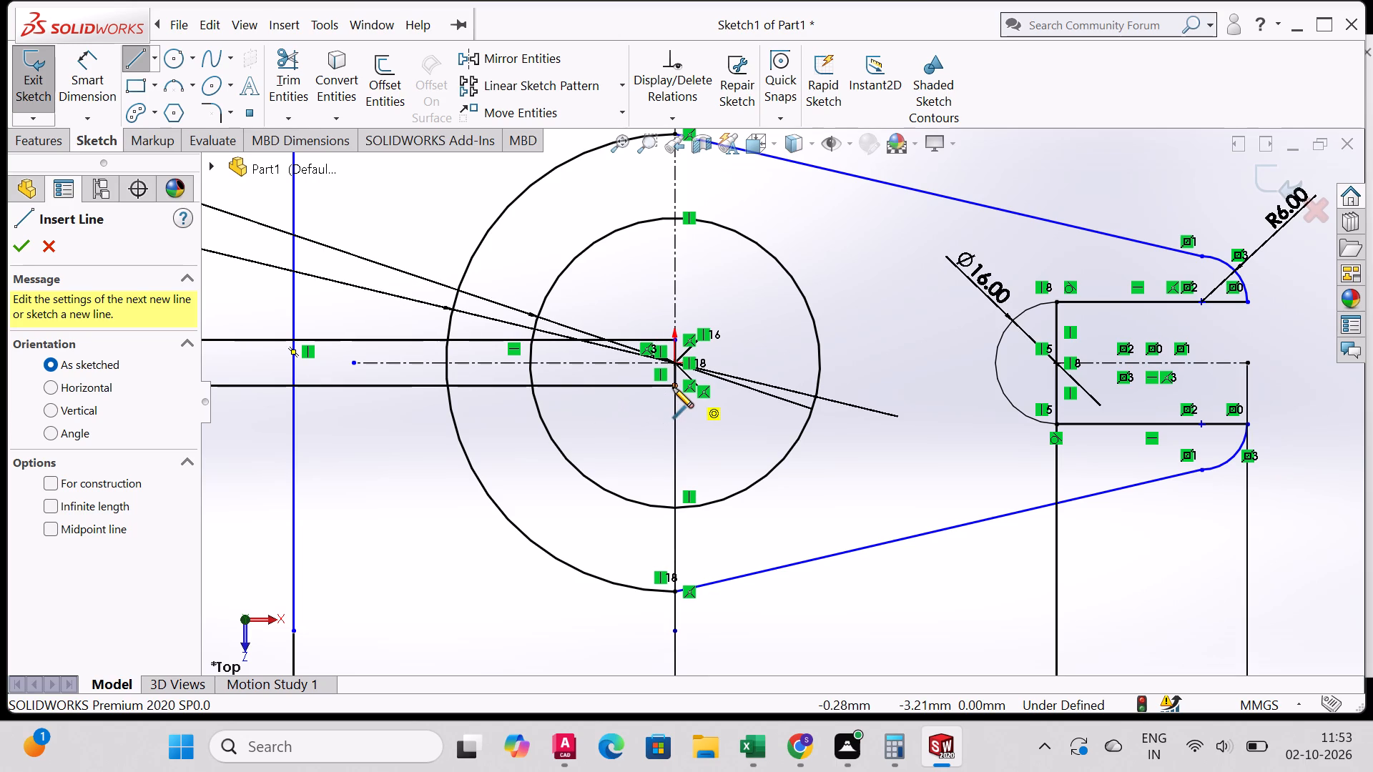
click(532, 385)
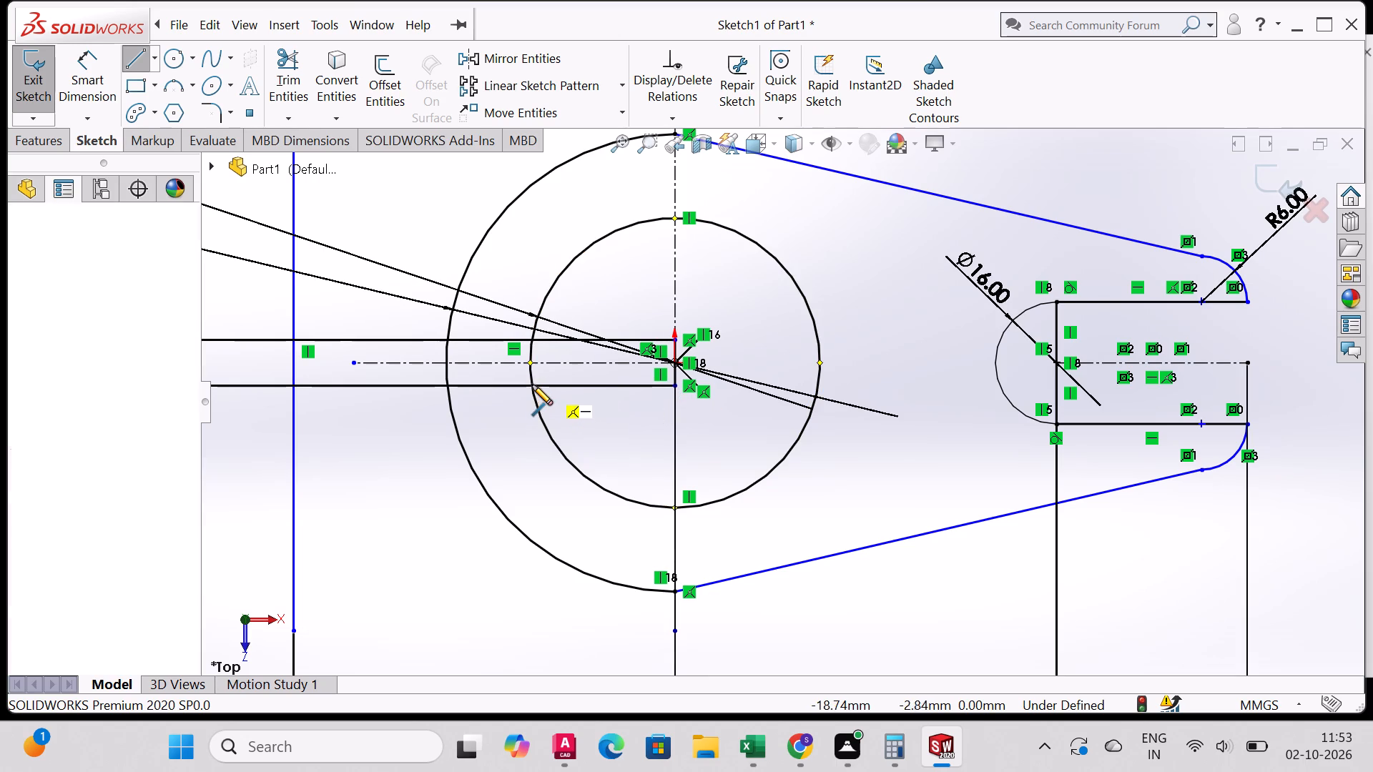
click(293, 387)
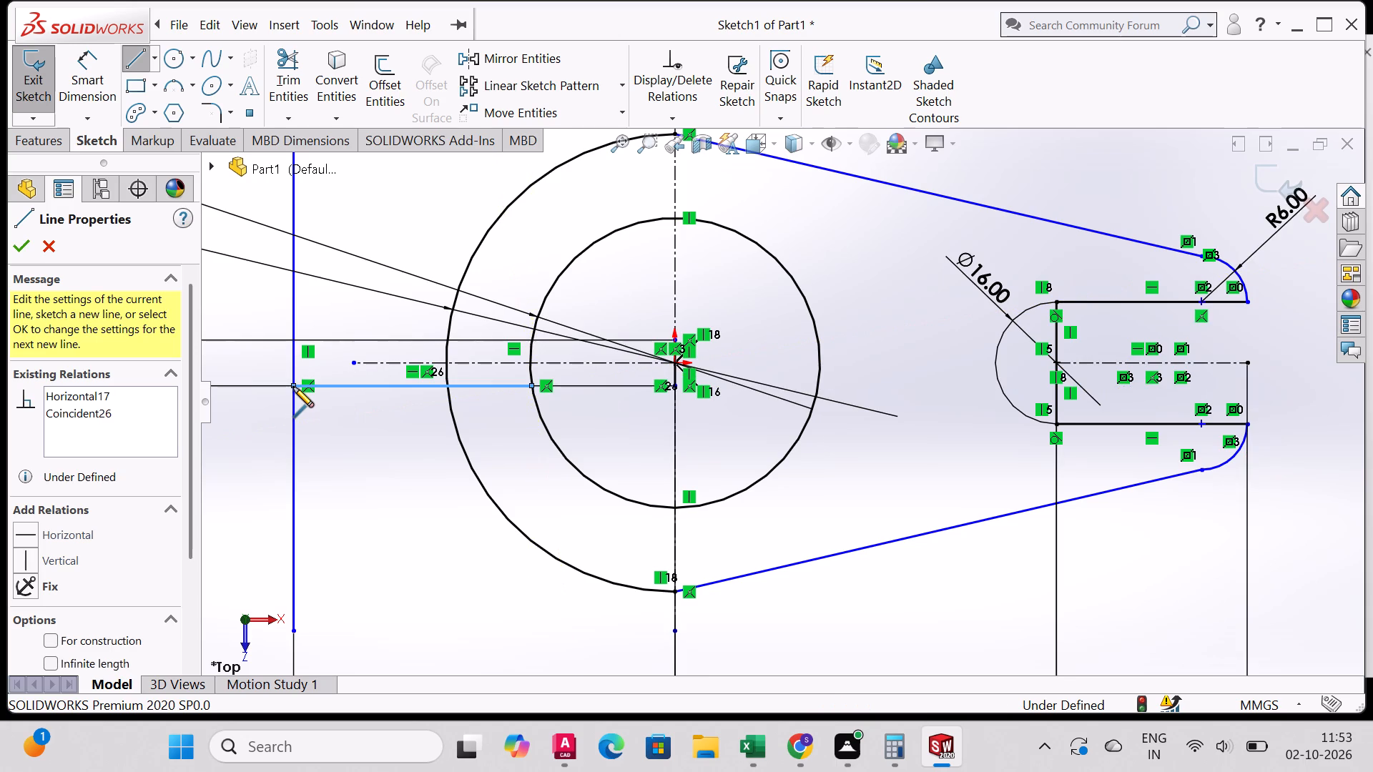
right_click(293, 387)
click(423, 397)
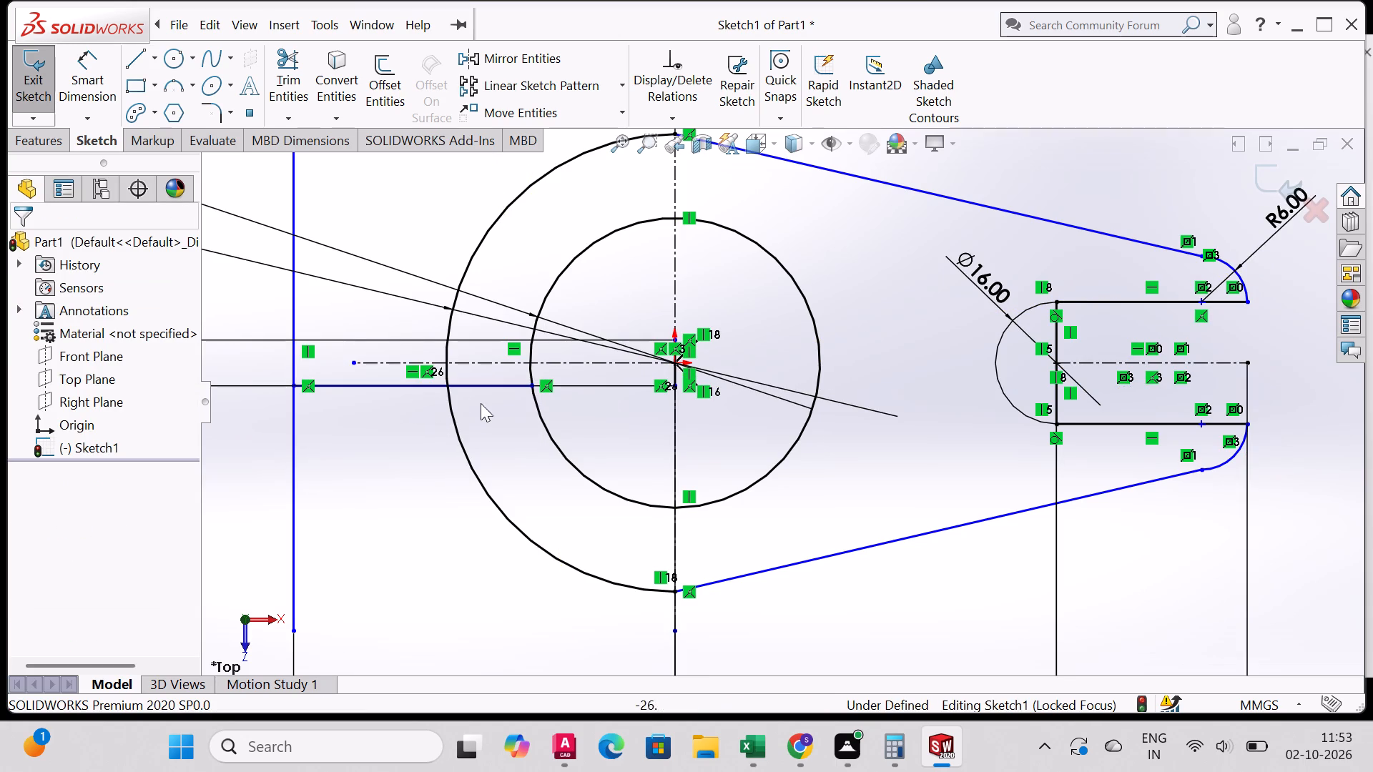
Sketch the slit's upper horizontal edge, about 31 mm long, from the Ø38 circle to the outer vertical line.
click(136, 53)
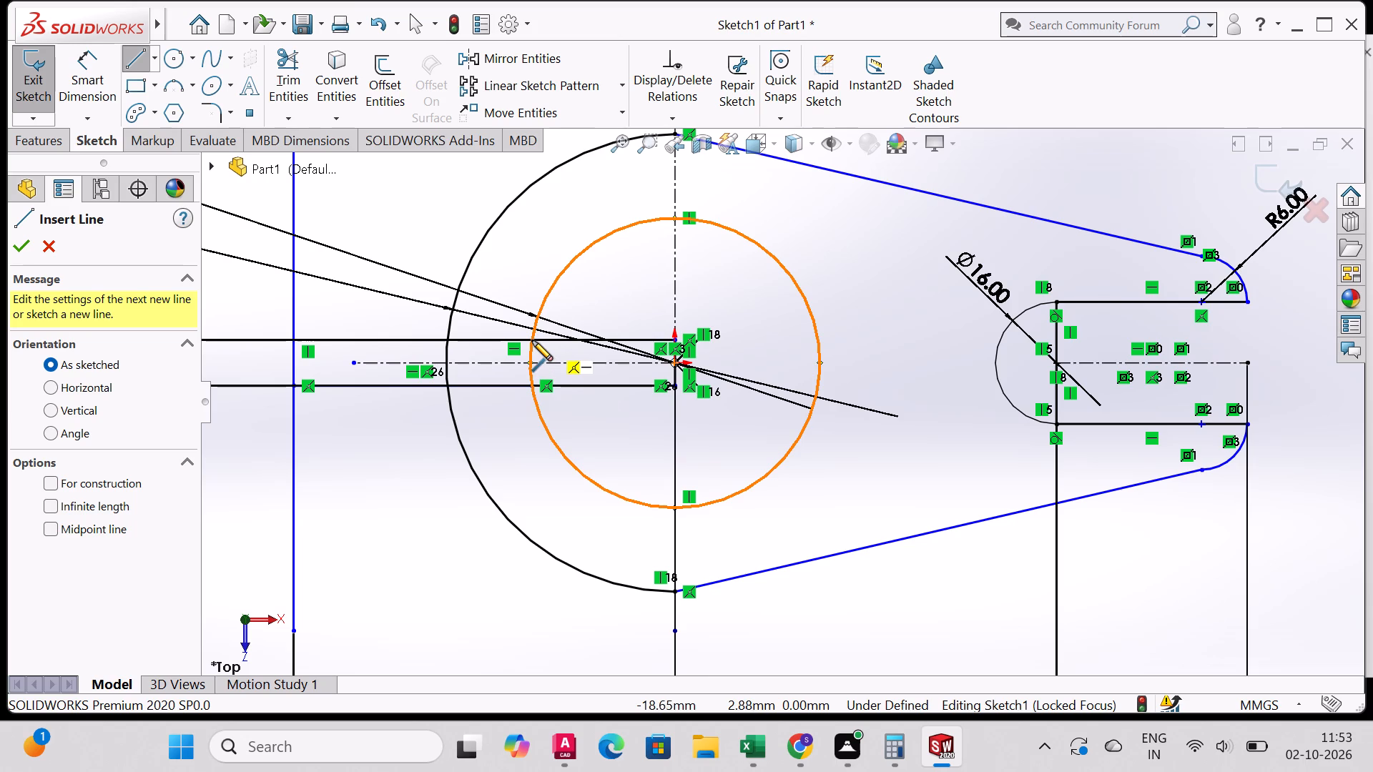
scroll(532, 341, up, 3)
scroll(533, 344, down, 4)
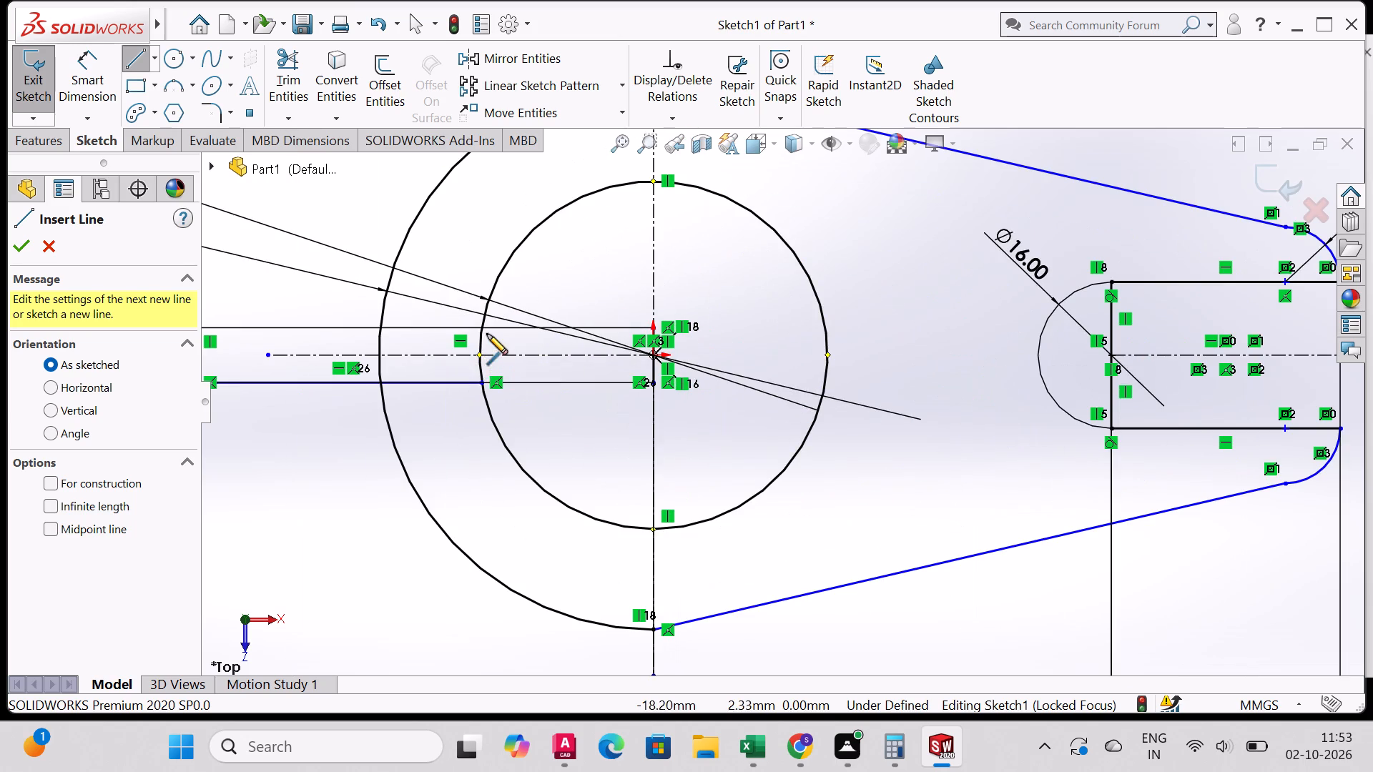
click(482, 327)
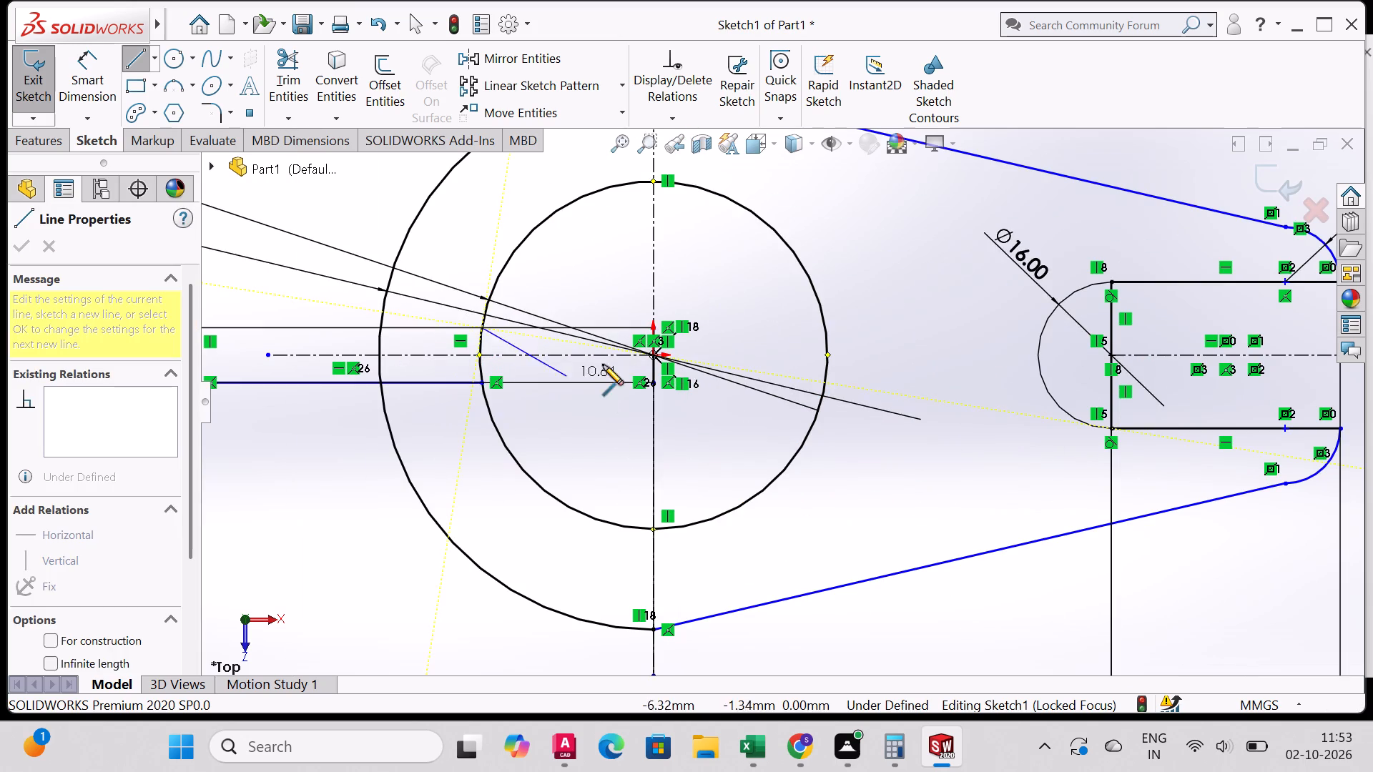
scroll(598, 357, down, 4)
scroll(479, 355, up, 9)
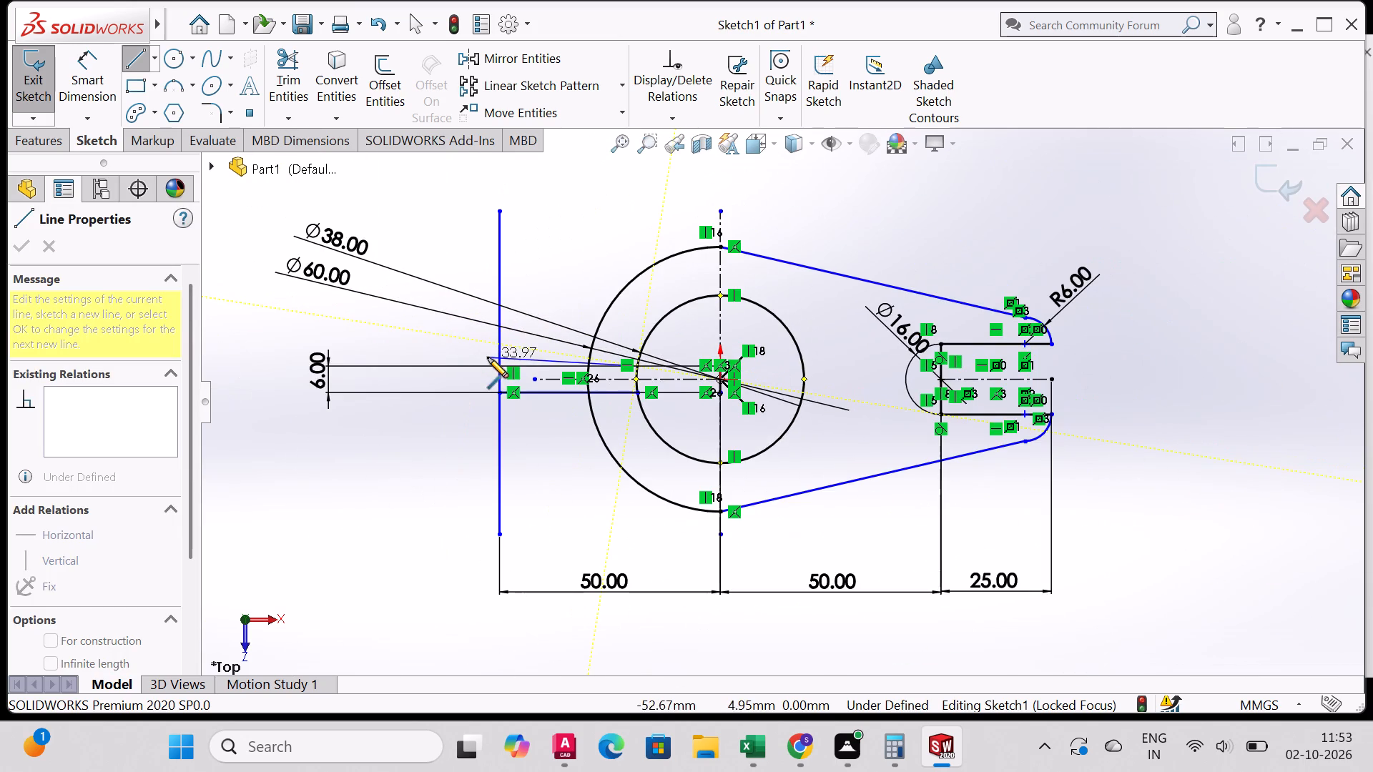
scroll(490, 357, up, 2)
scroll(491, 357, down, 5)
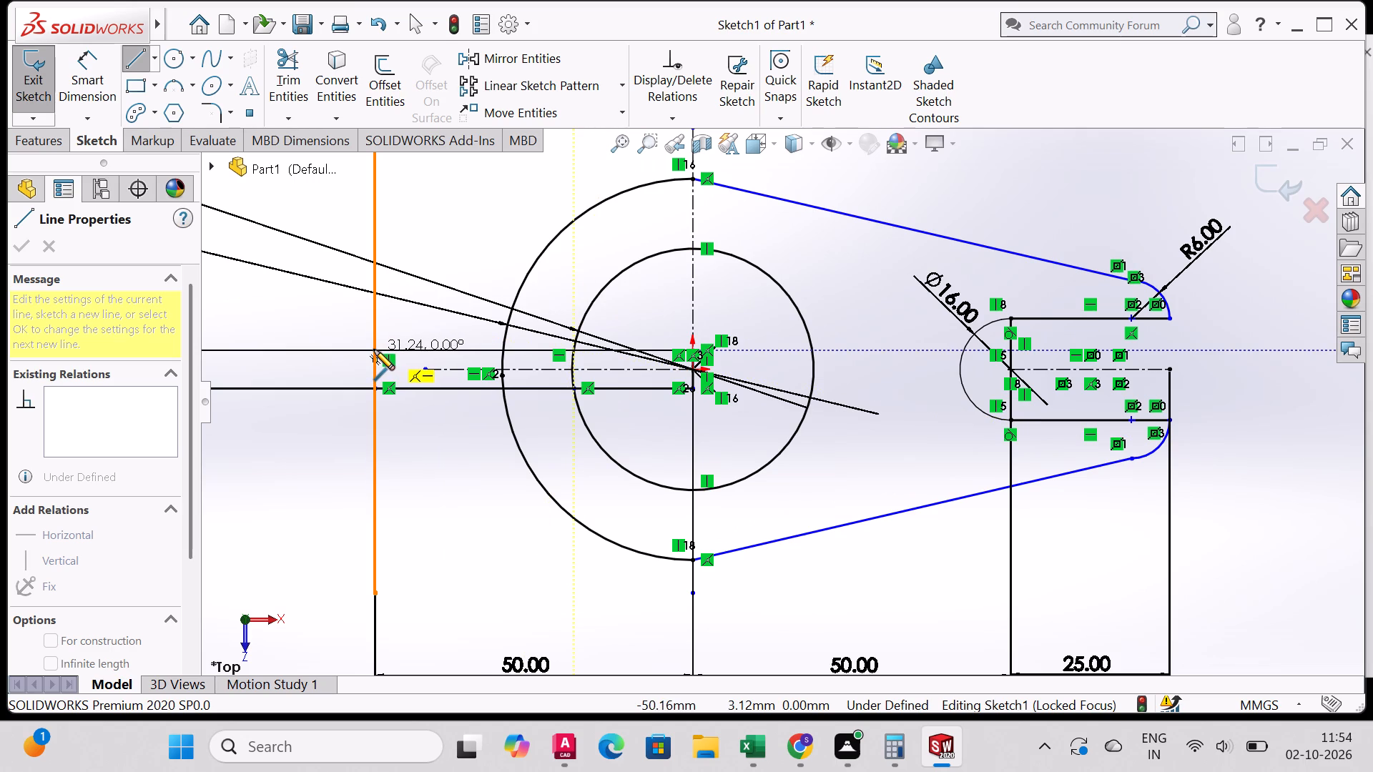
click(374, 350)
right_click(374, 350)
click(418, 357)
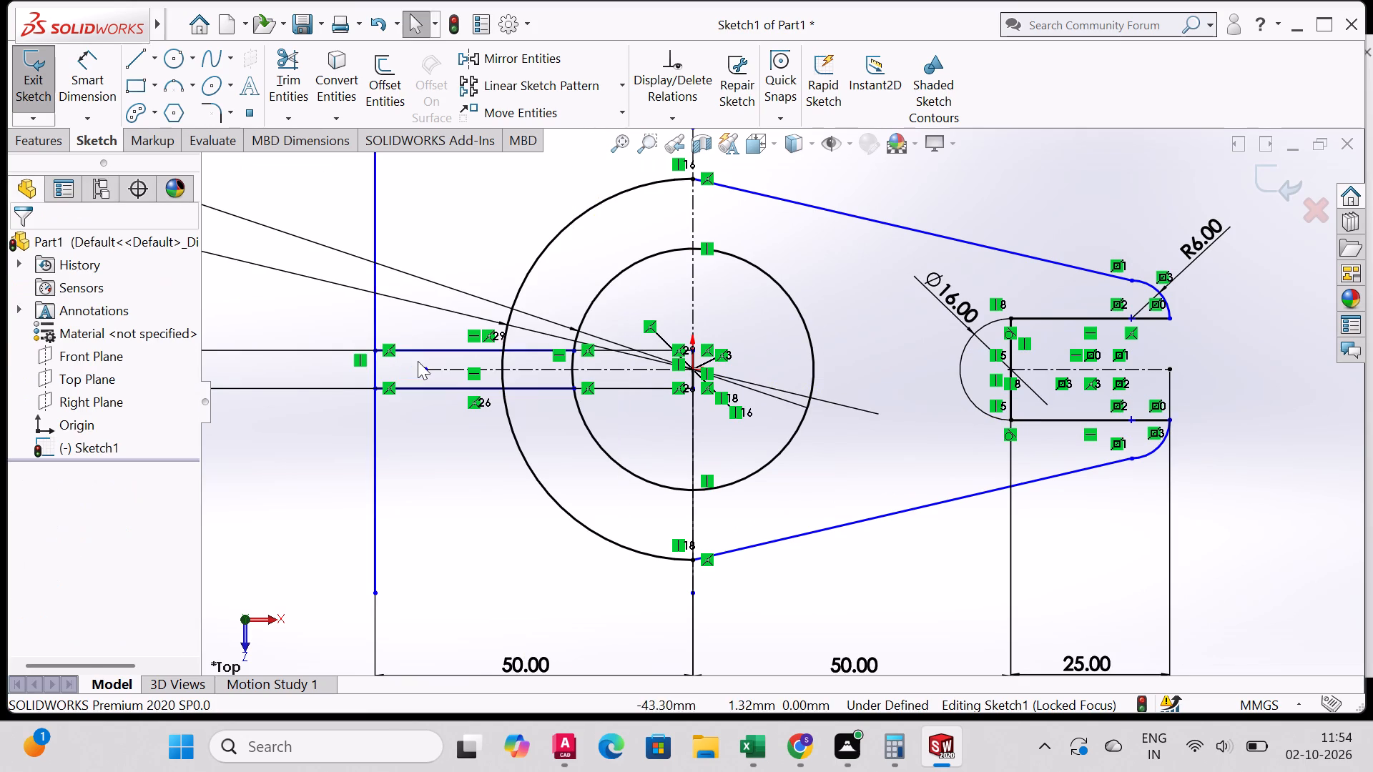
Power trim the outer vertical line's segment between the two slit edges.
click(275, 63)
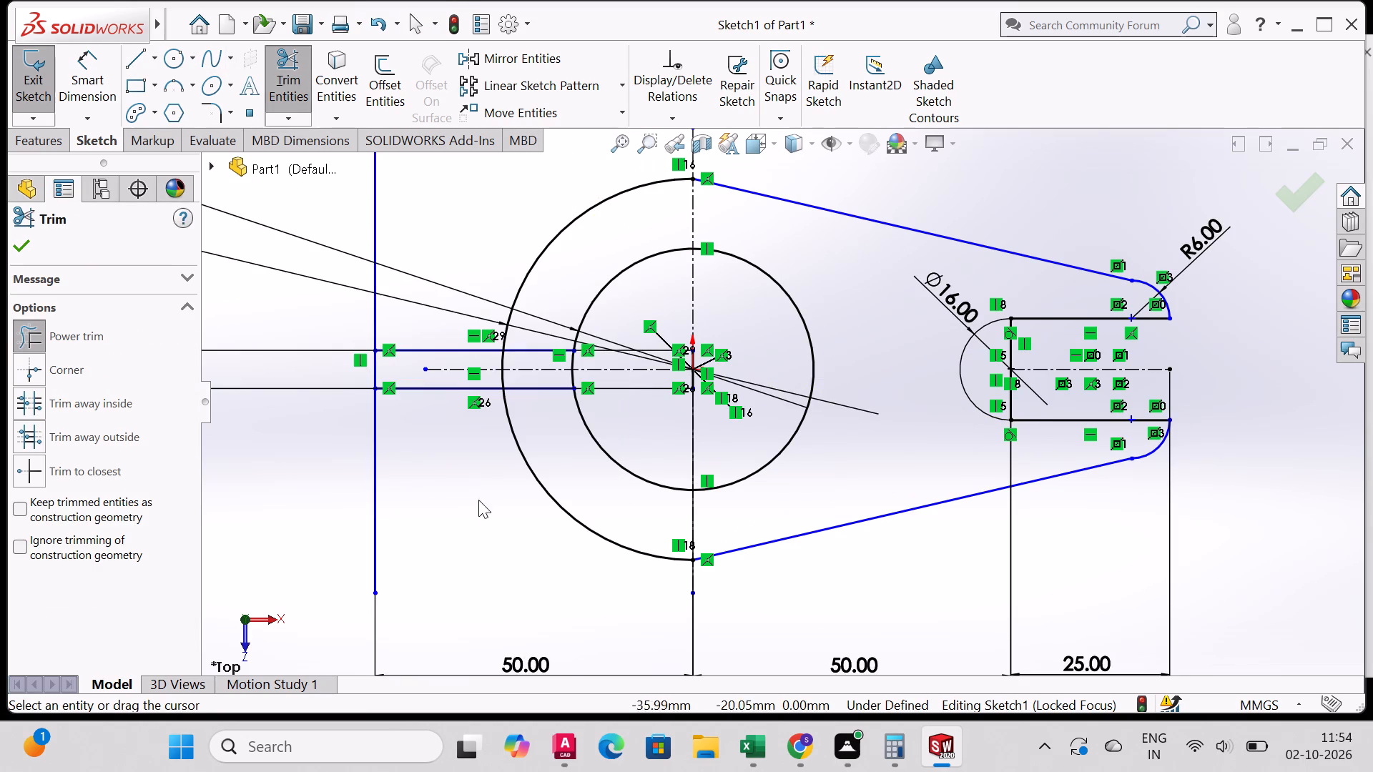
drag(351, 365, 380, 367)
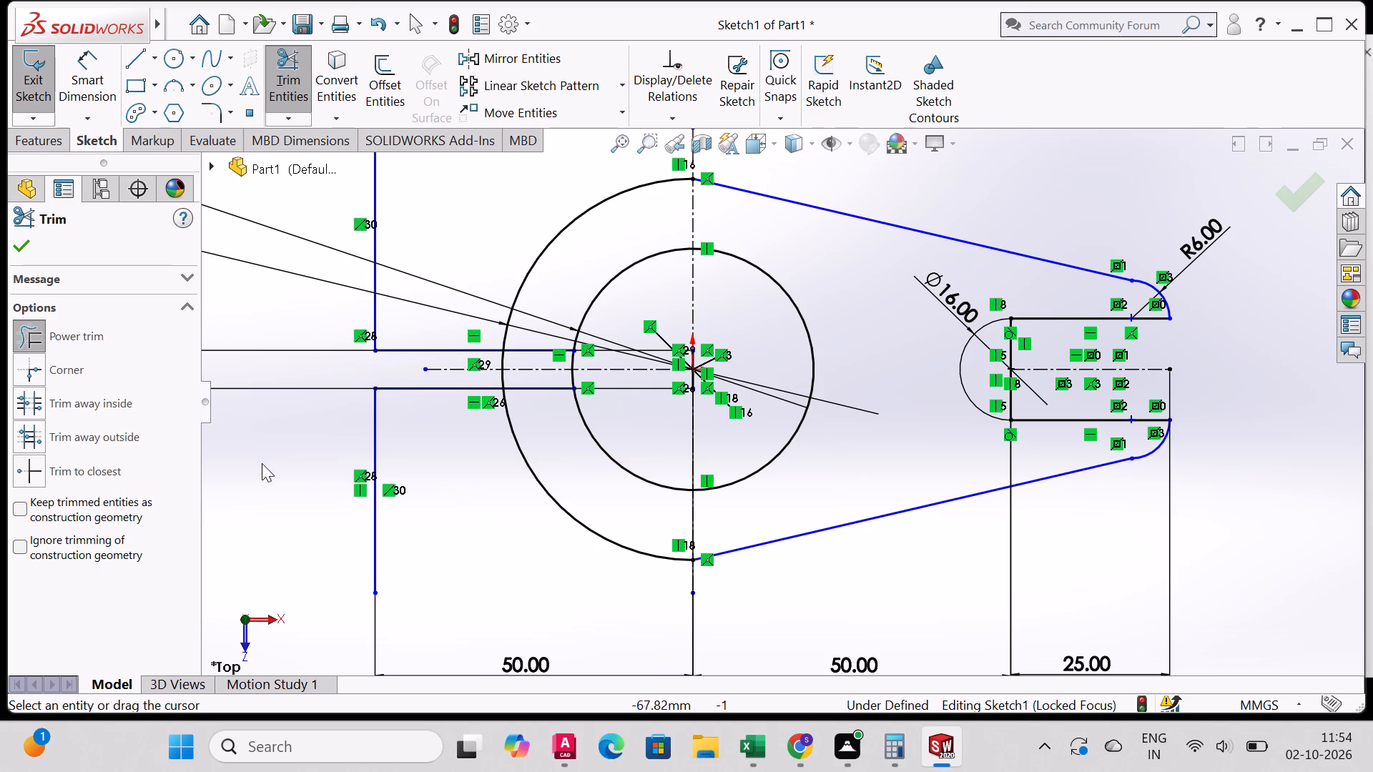
Power trim the portions of the Ø60 arc and Ø38 circle lying between the two slit edges.
scroll(334, 382, up, 2)
scroll(334, 382, down, 2)
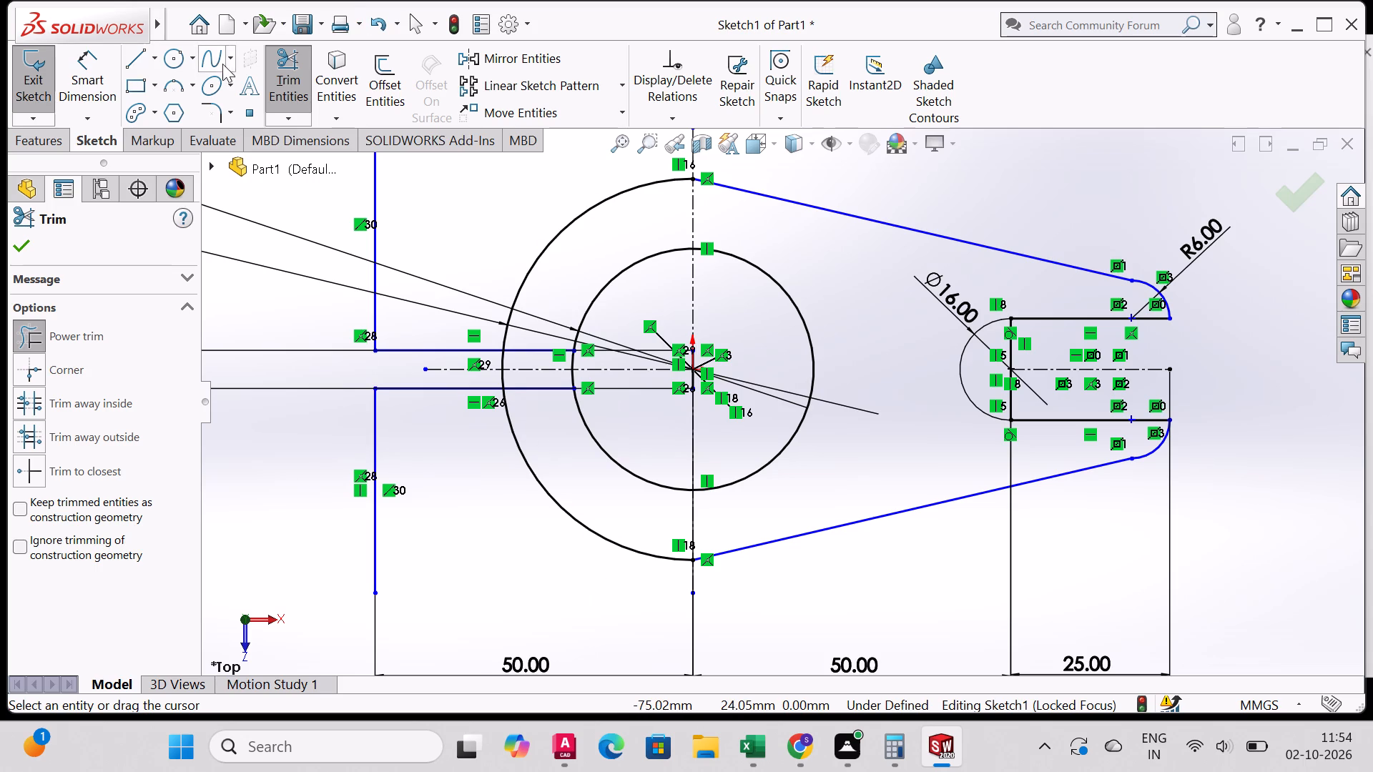
click(280, 63)
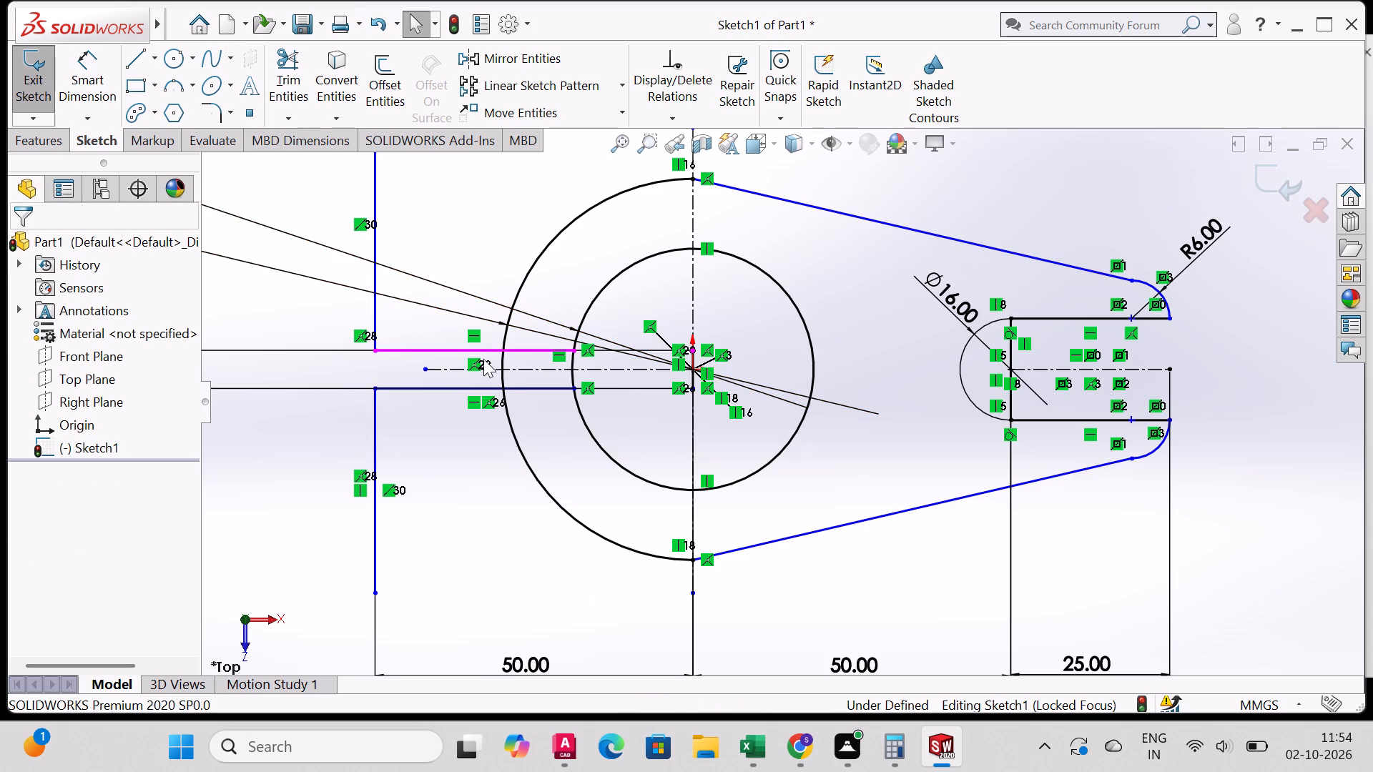
drag(489, 355, 503, 372)
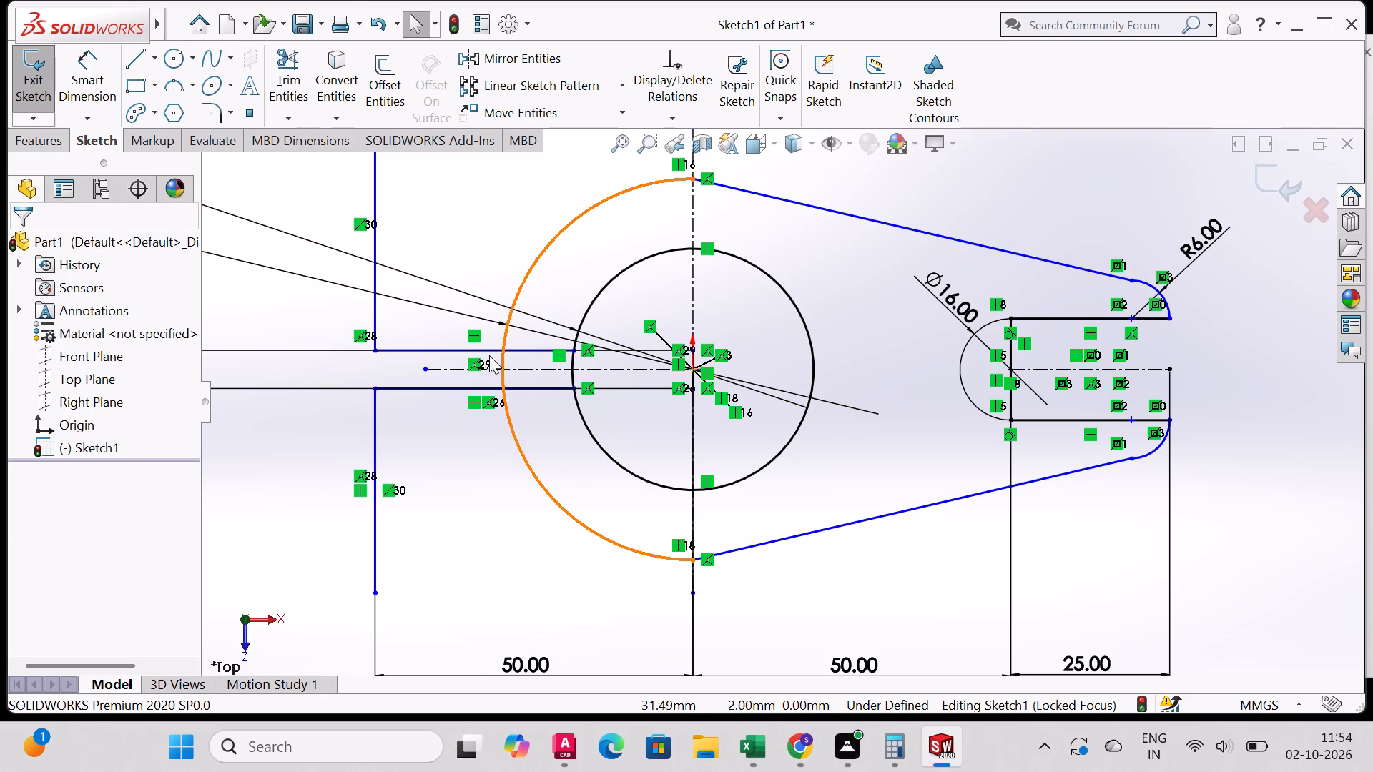
click(295, 51)
drag(490, 360, 498, 360)
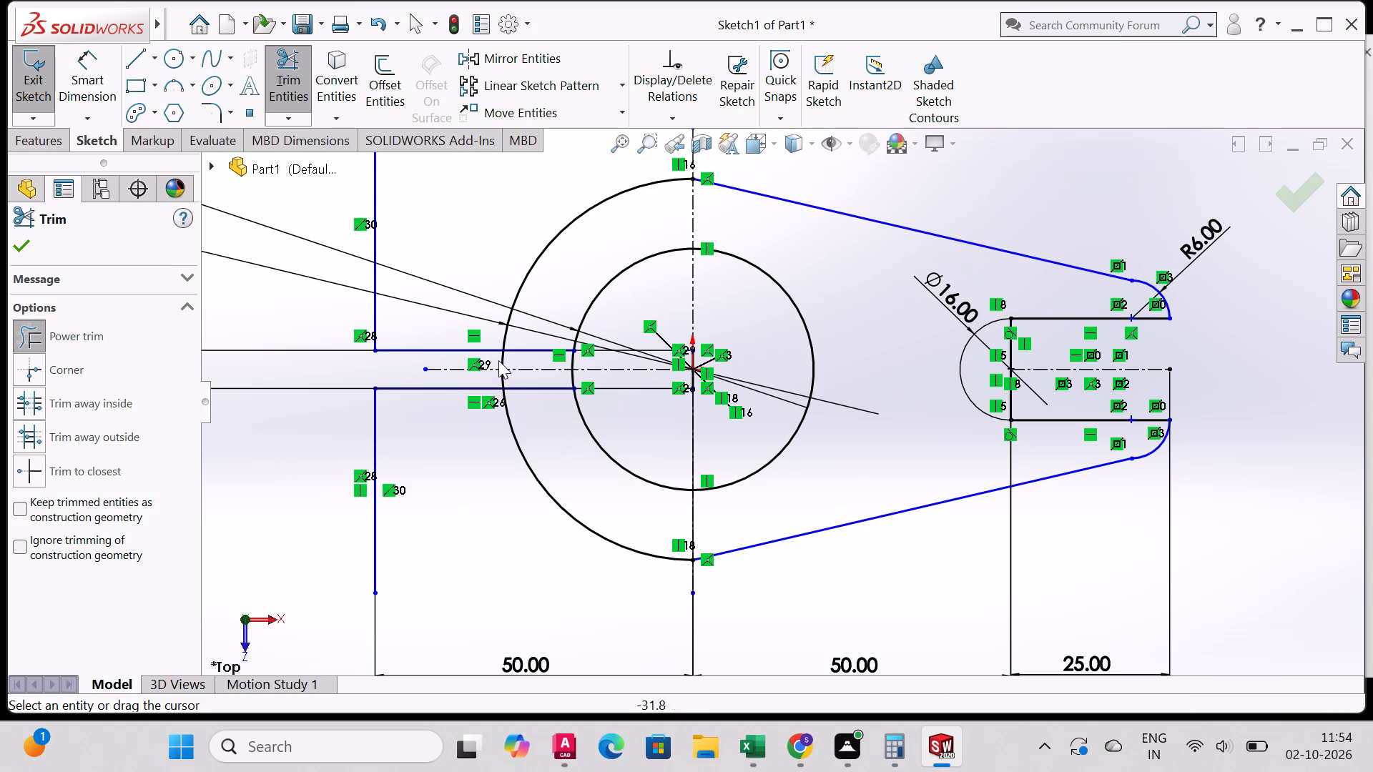
drag(498, 360, 580, 362)
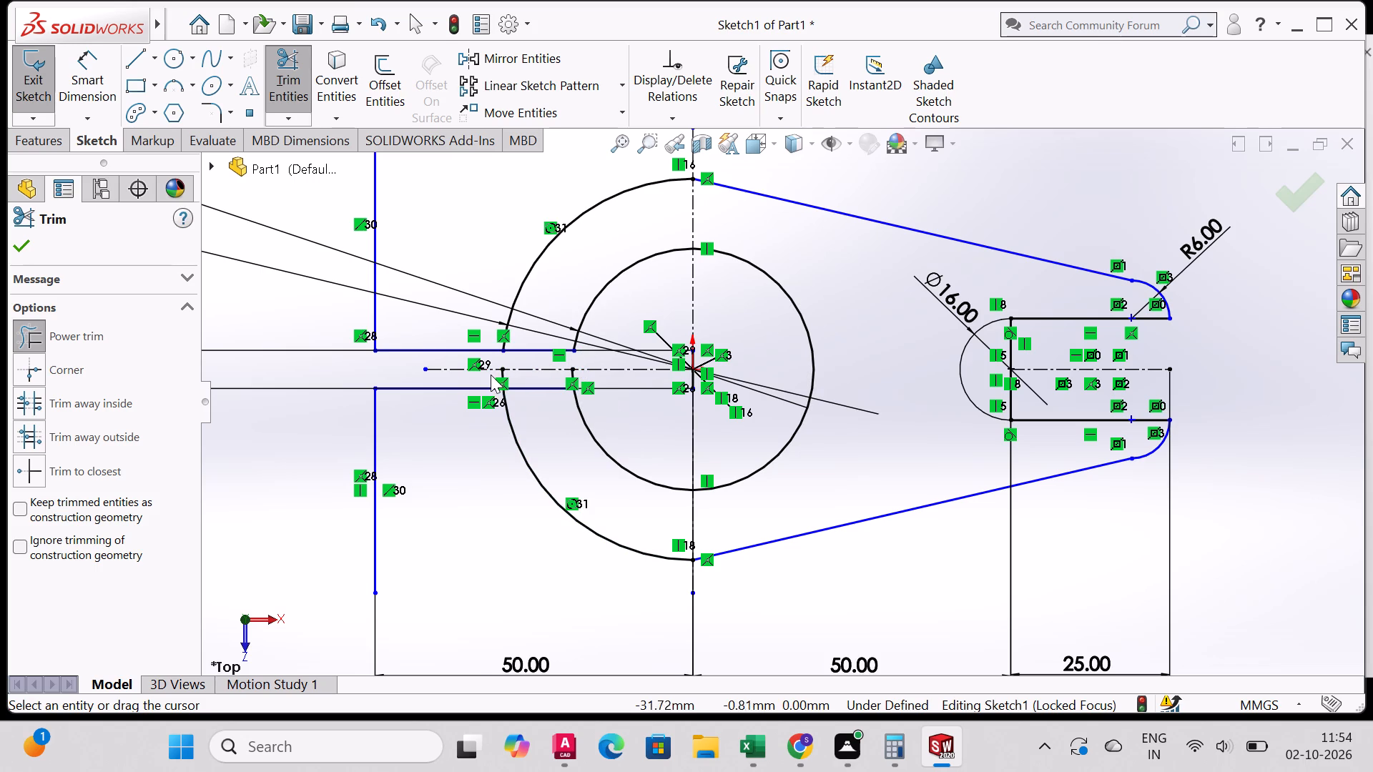
drag(491, 378, 583, 379)
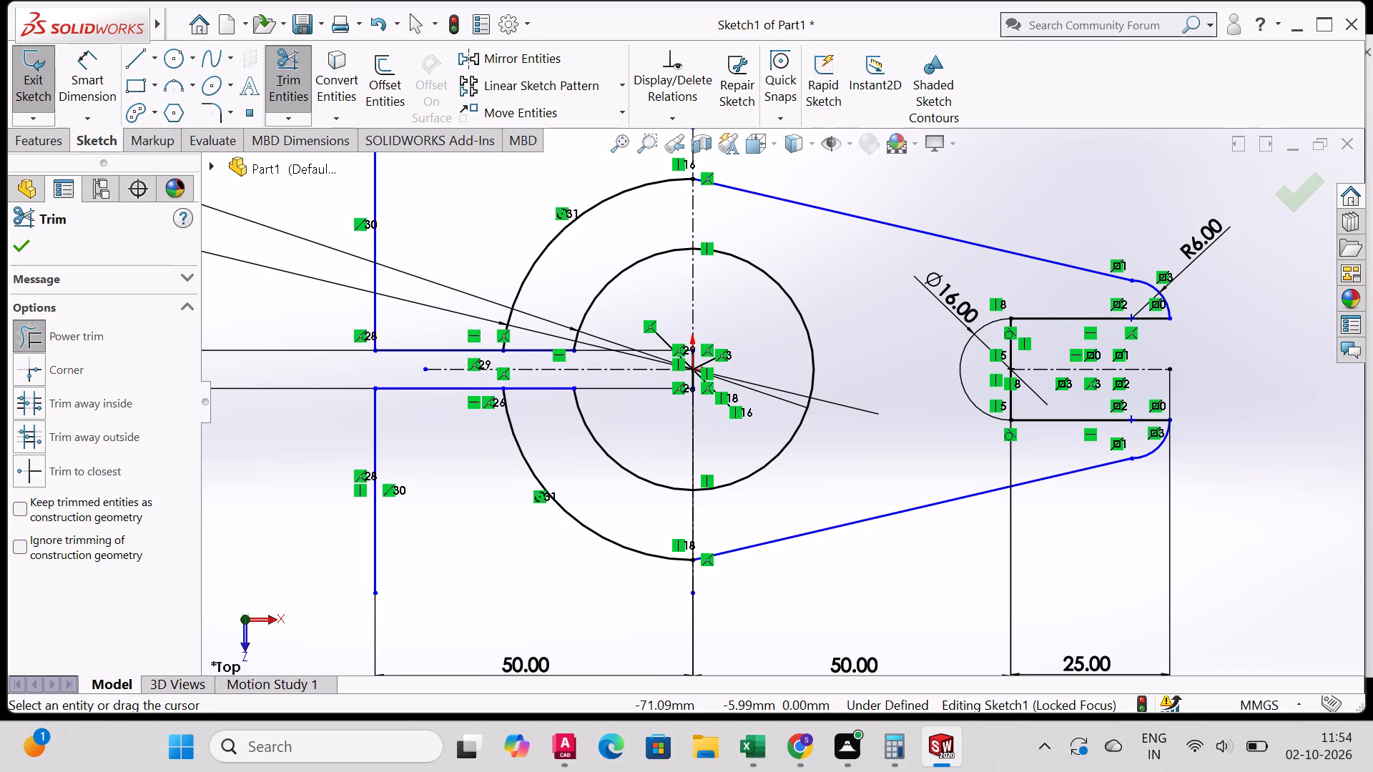
Dimension the outer vertical line's segment below the slit and set its length to 27 mm.
scroll(352, 432, down, 2)
scroll(345, 445, up, 2)
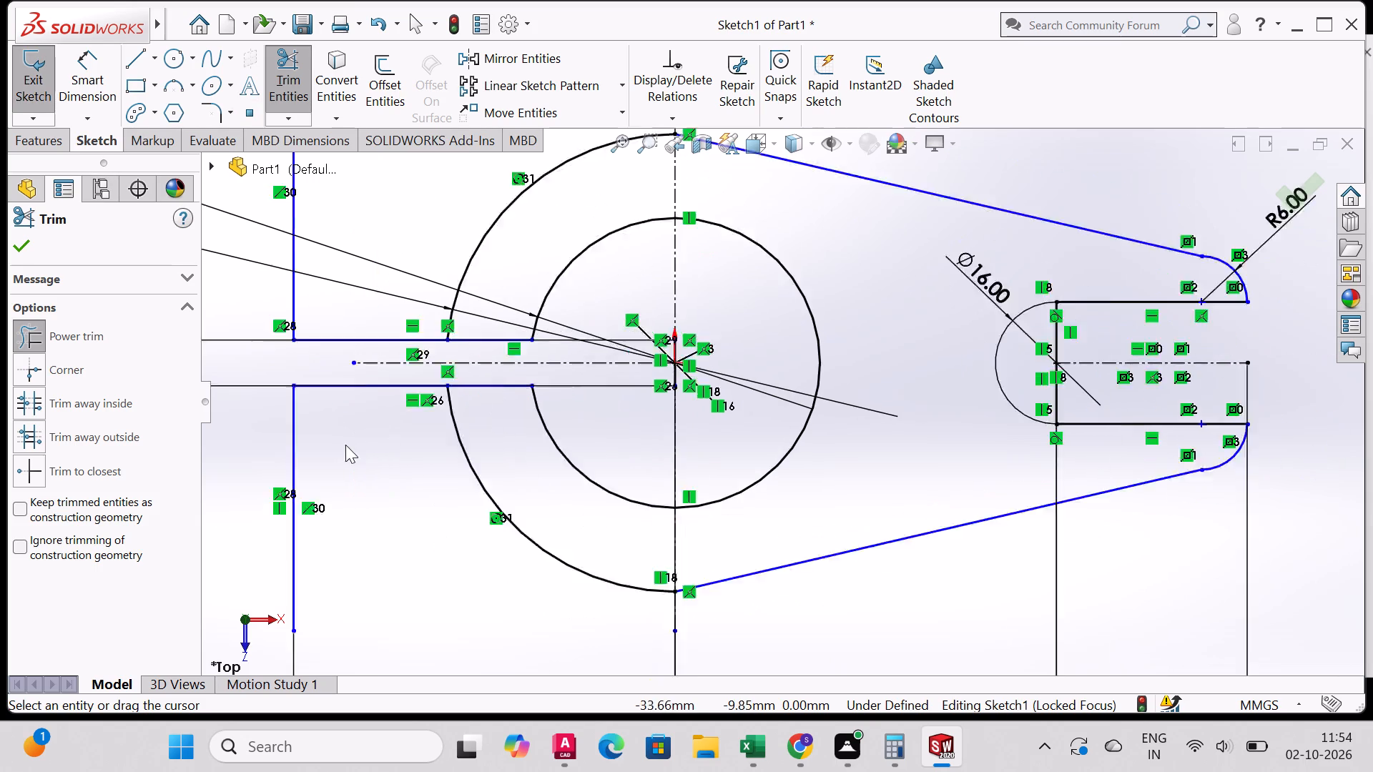
scroll(345, 445, up, 2)
click(78, 65)
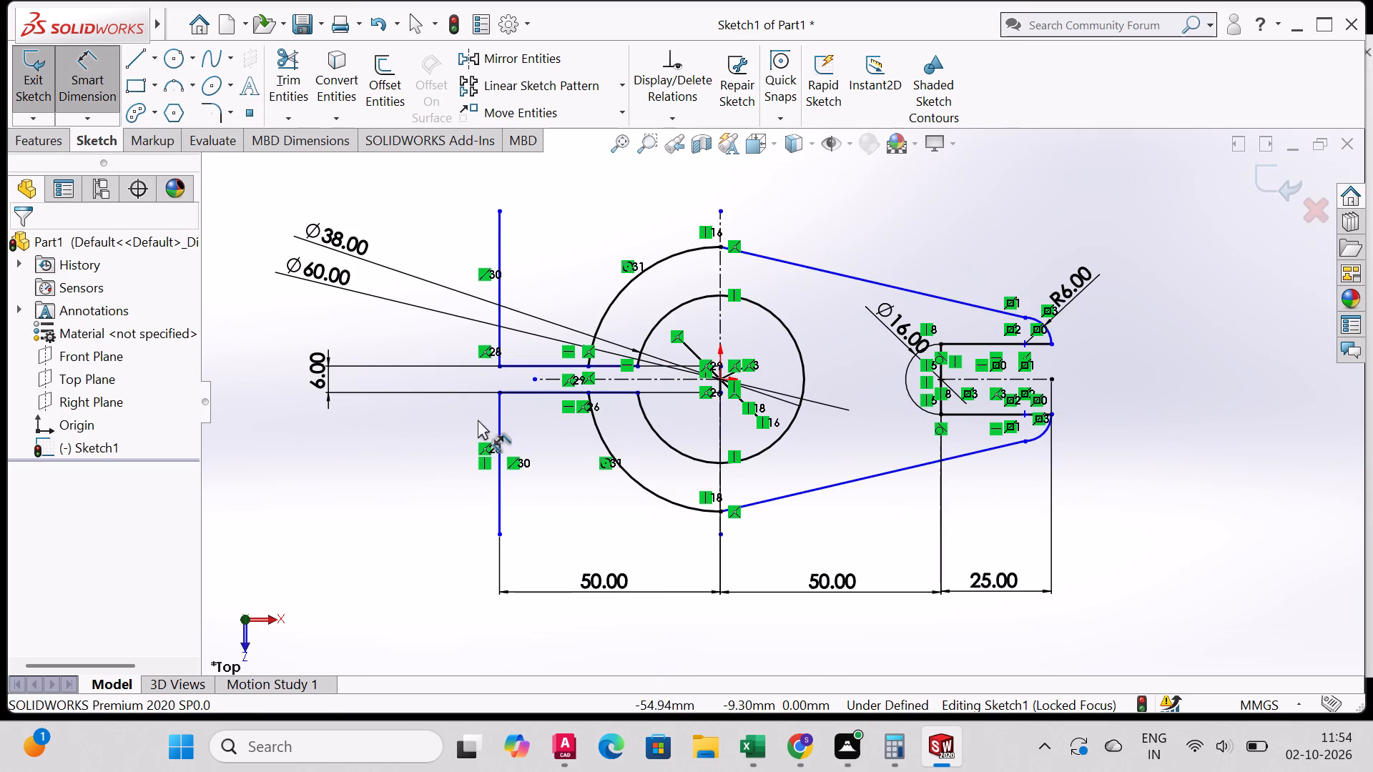
click(498, 427)
click(419, 461)
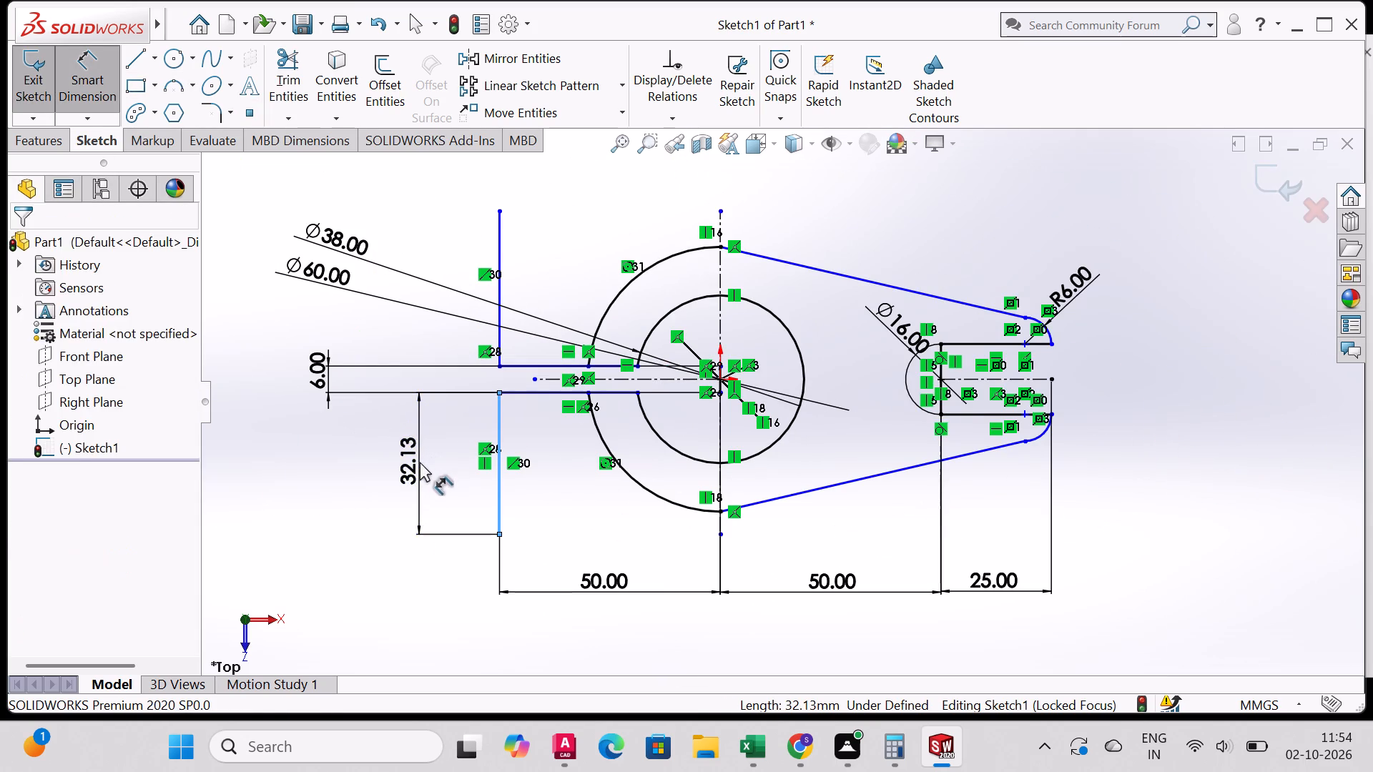
text(27)
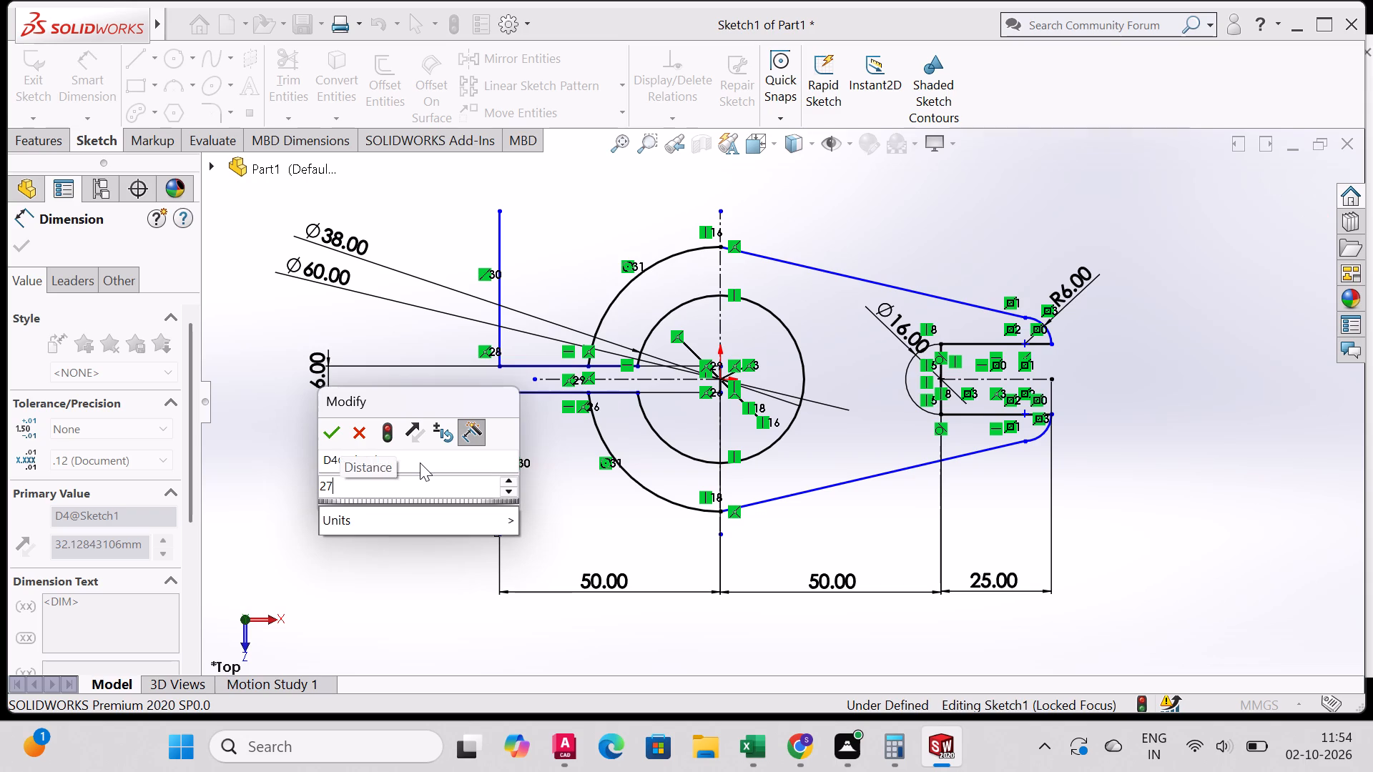
key(Return)
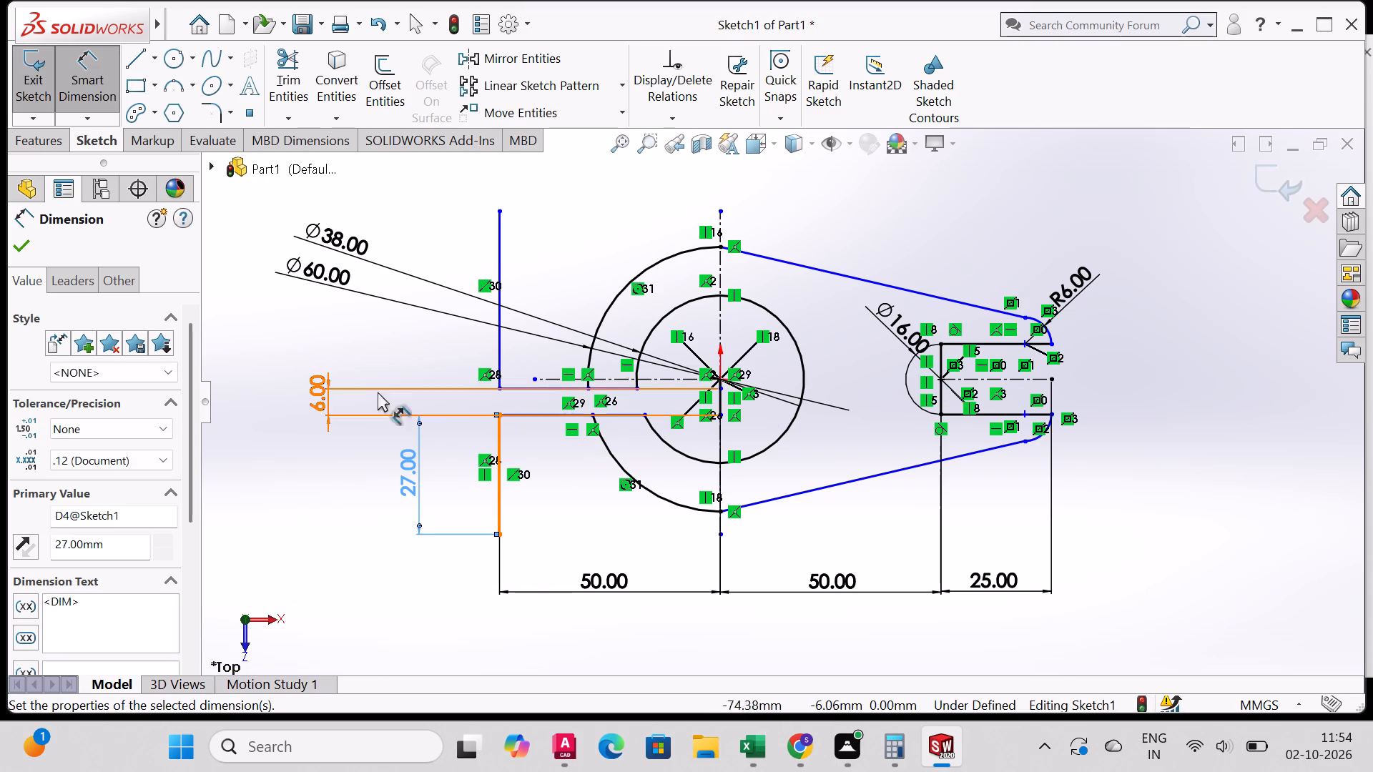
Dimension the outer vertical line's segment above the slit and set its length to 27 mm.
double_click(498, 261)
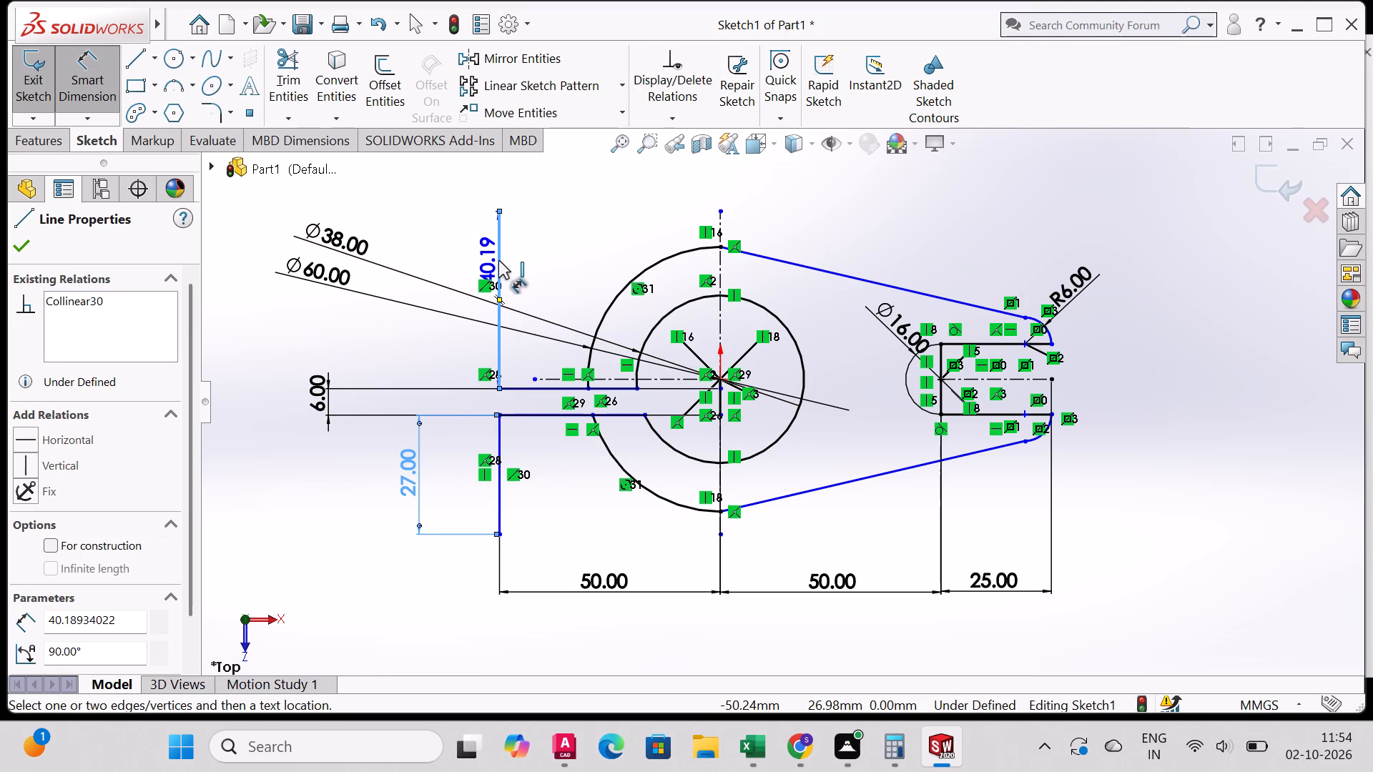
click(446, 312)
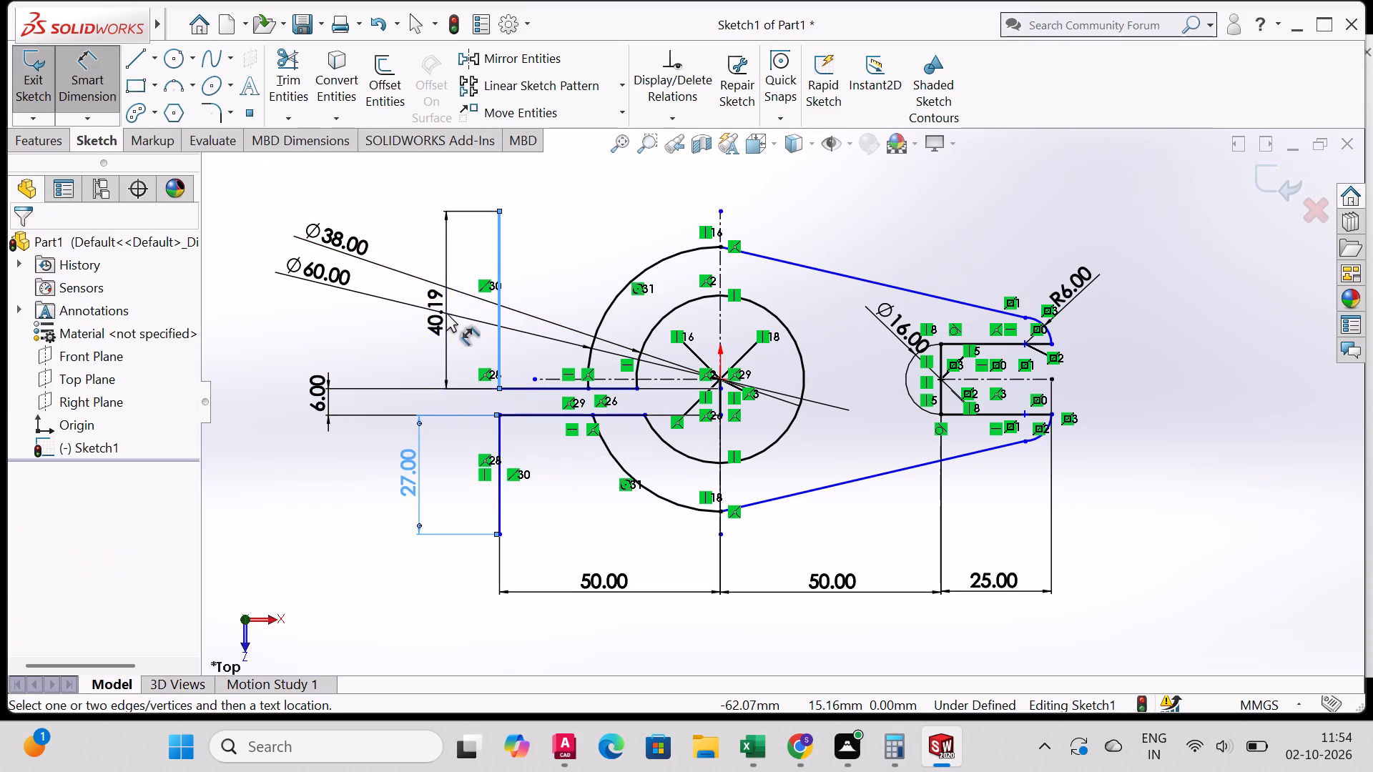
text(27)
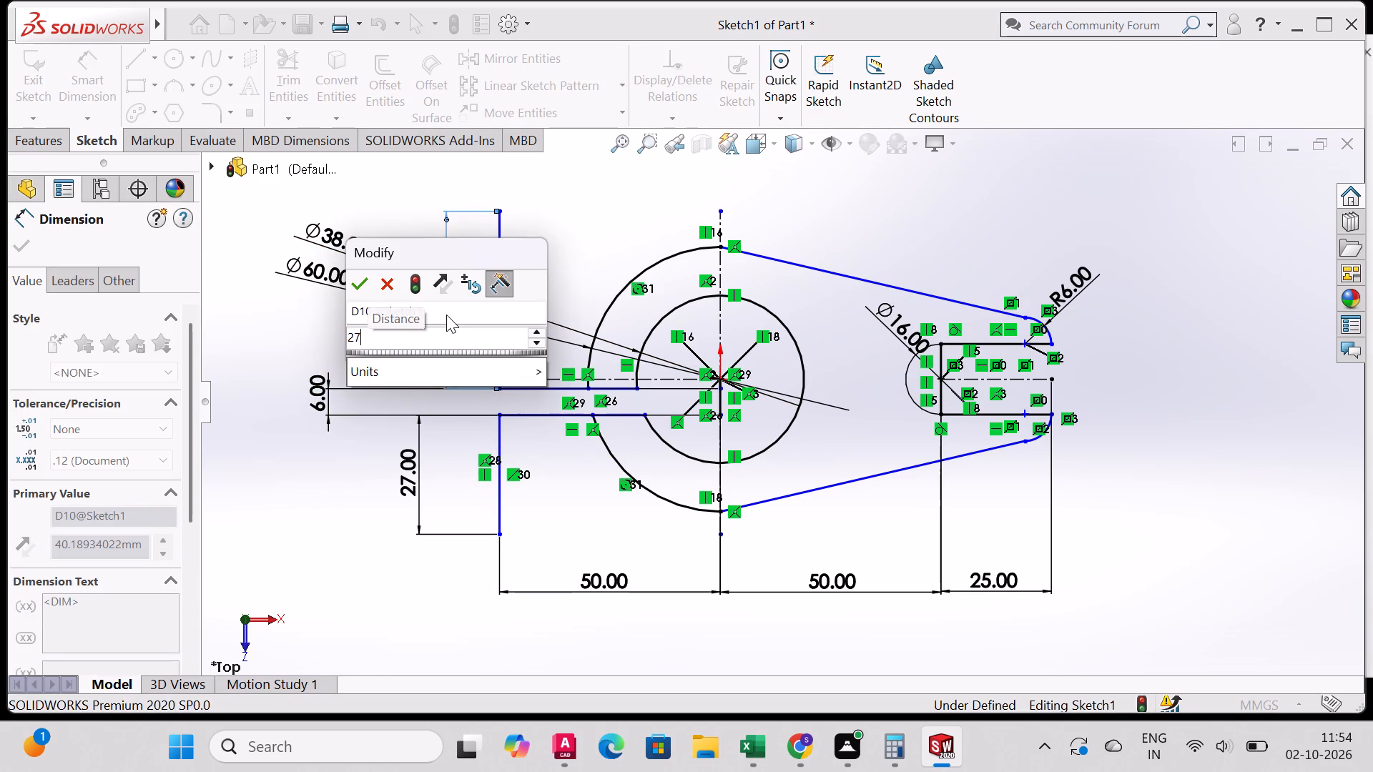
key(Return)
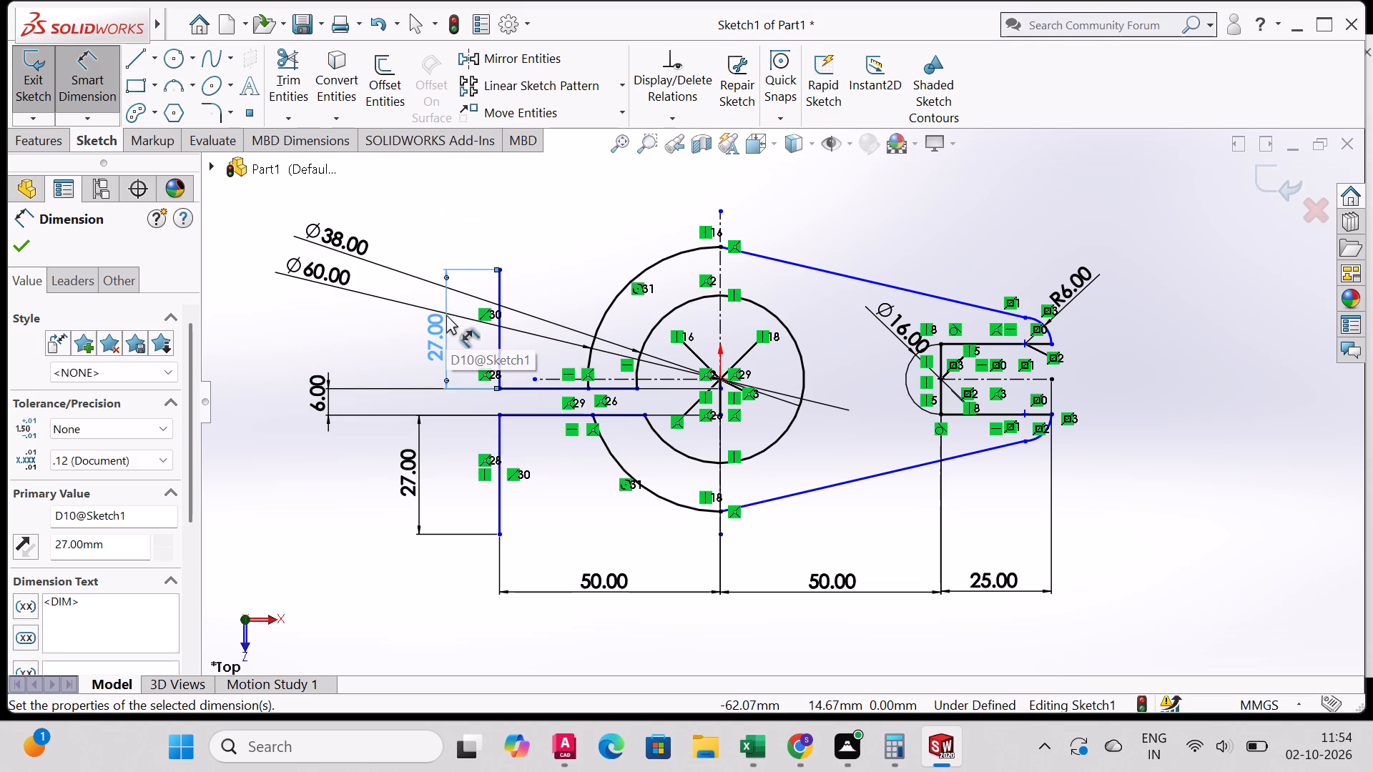
Undo the 27 mm lengths on both outer vertical segments and delete the length dimension of the segment below the slit.
key(ctrl+z)
key(ctrl+z)
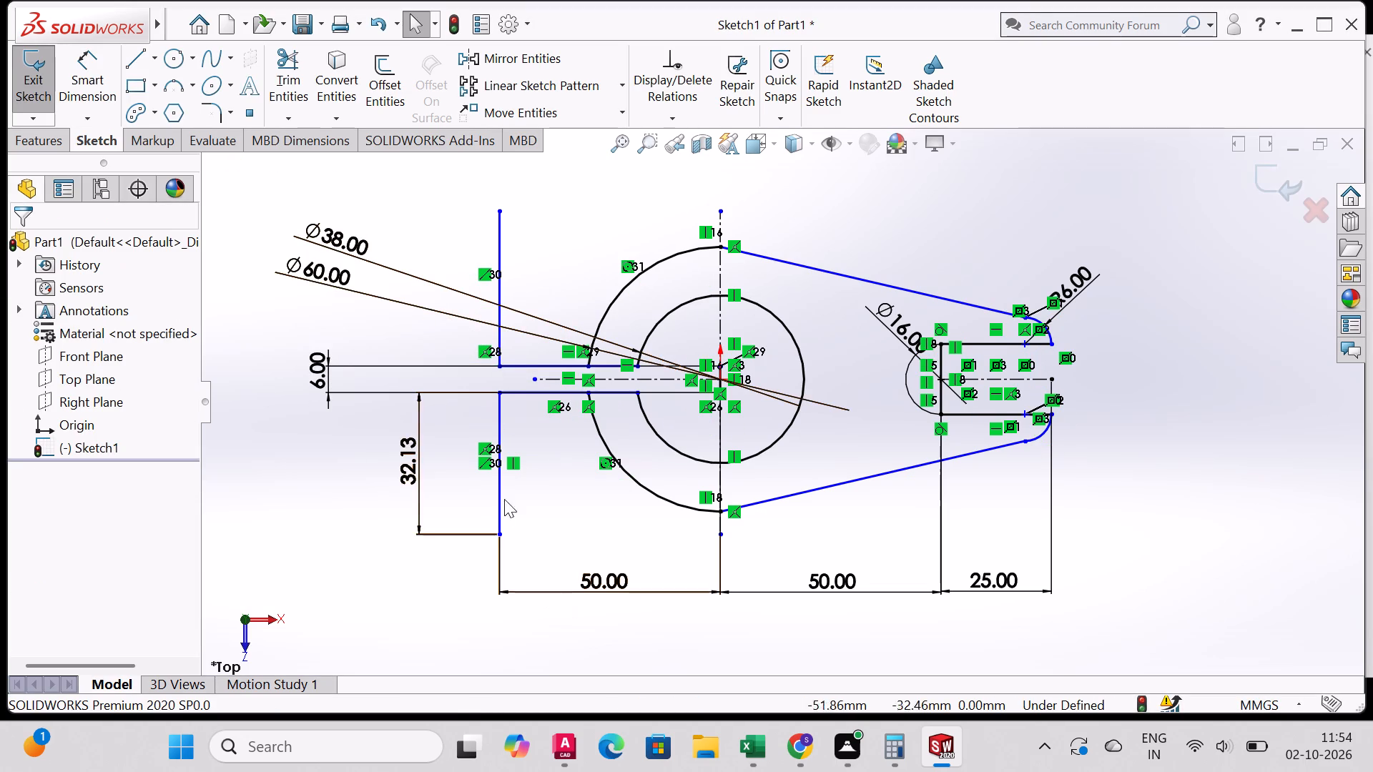
click(409, 473)
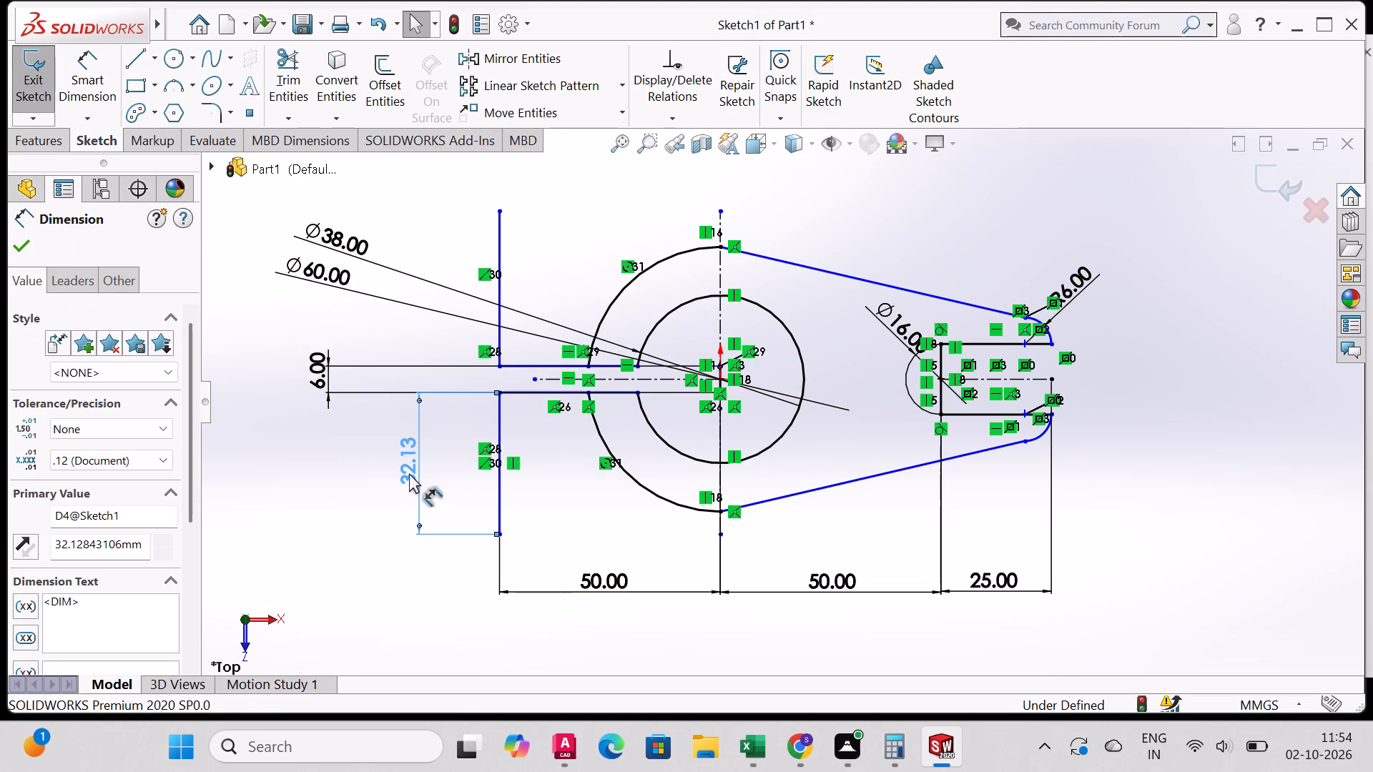
key(Delete)
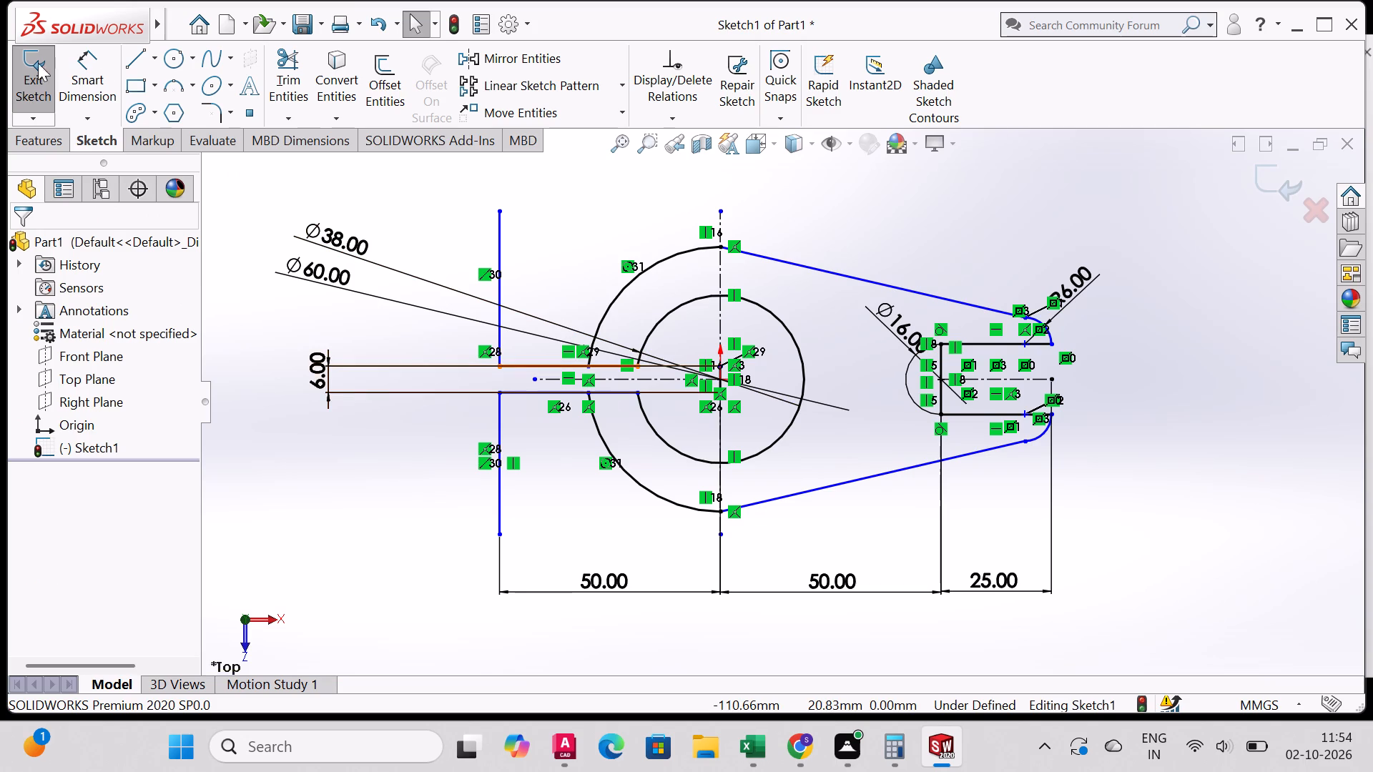
Sketch a 3 mm vertical centerline from the horizontal centerline's outer end to the slit's lower edge.
click(159, 57)
click(152, 107)
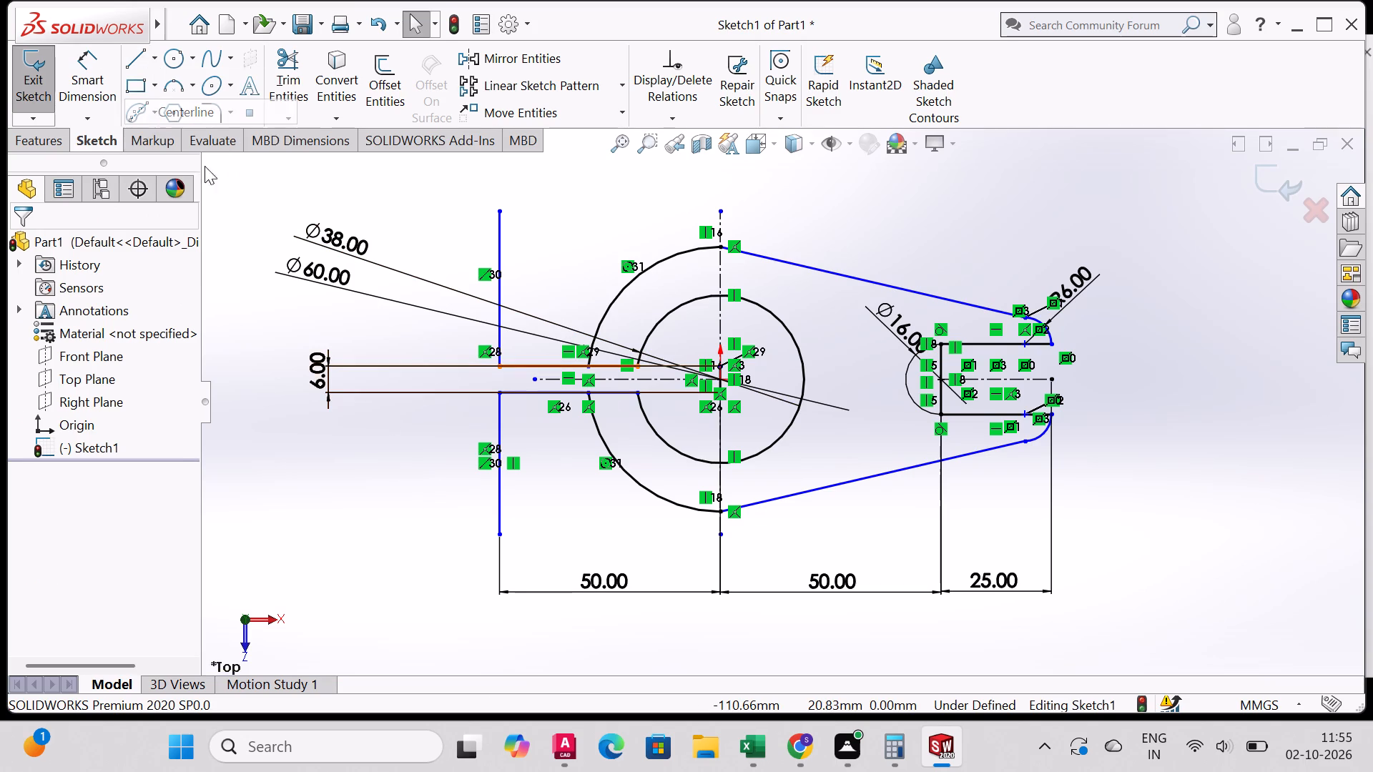
scroll(558, 384, up, 3)
scroll(558, 385, down, 5)
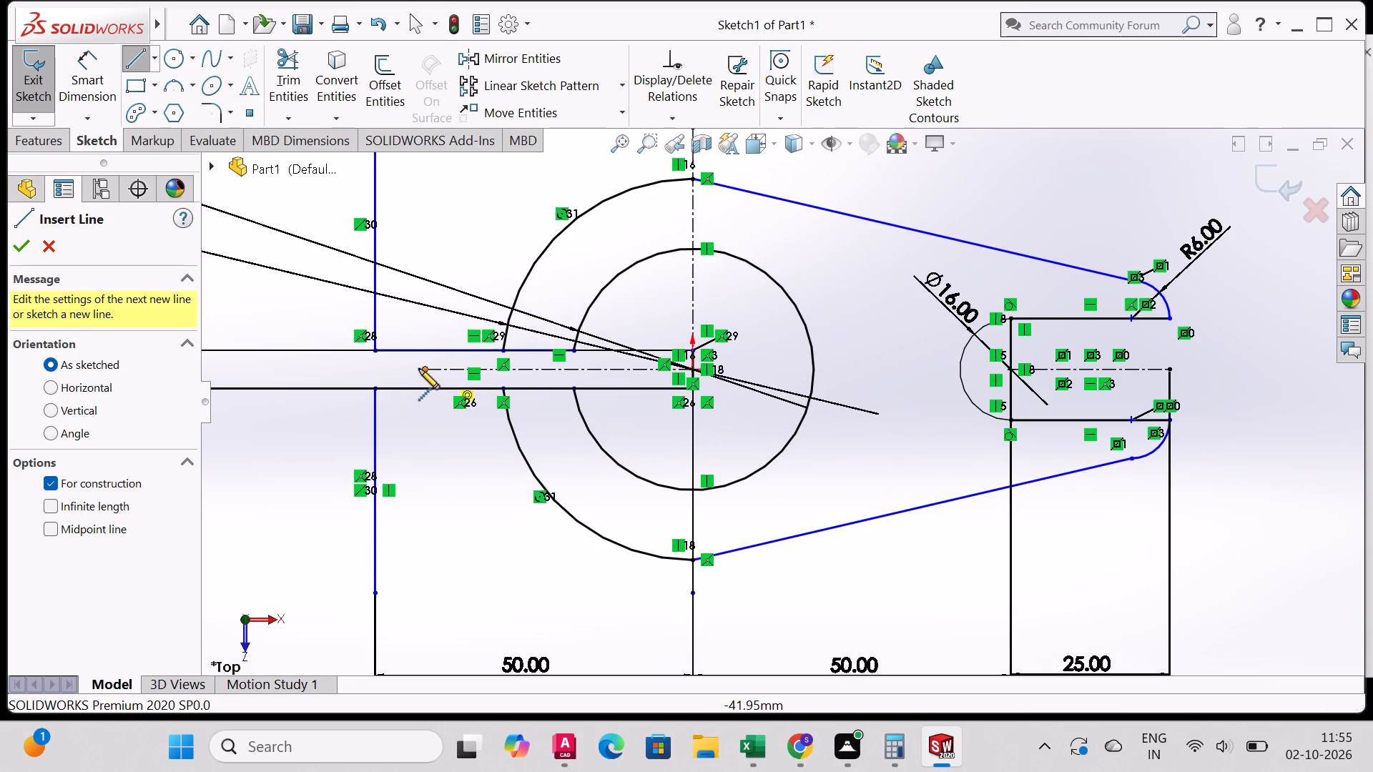
click(423, 368)
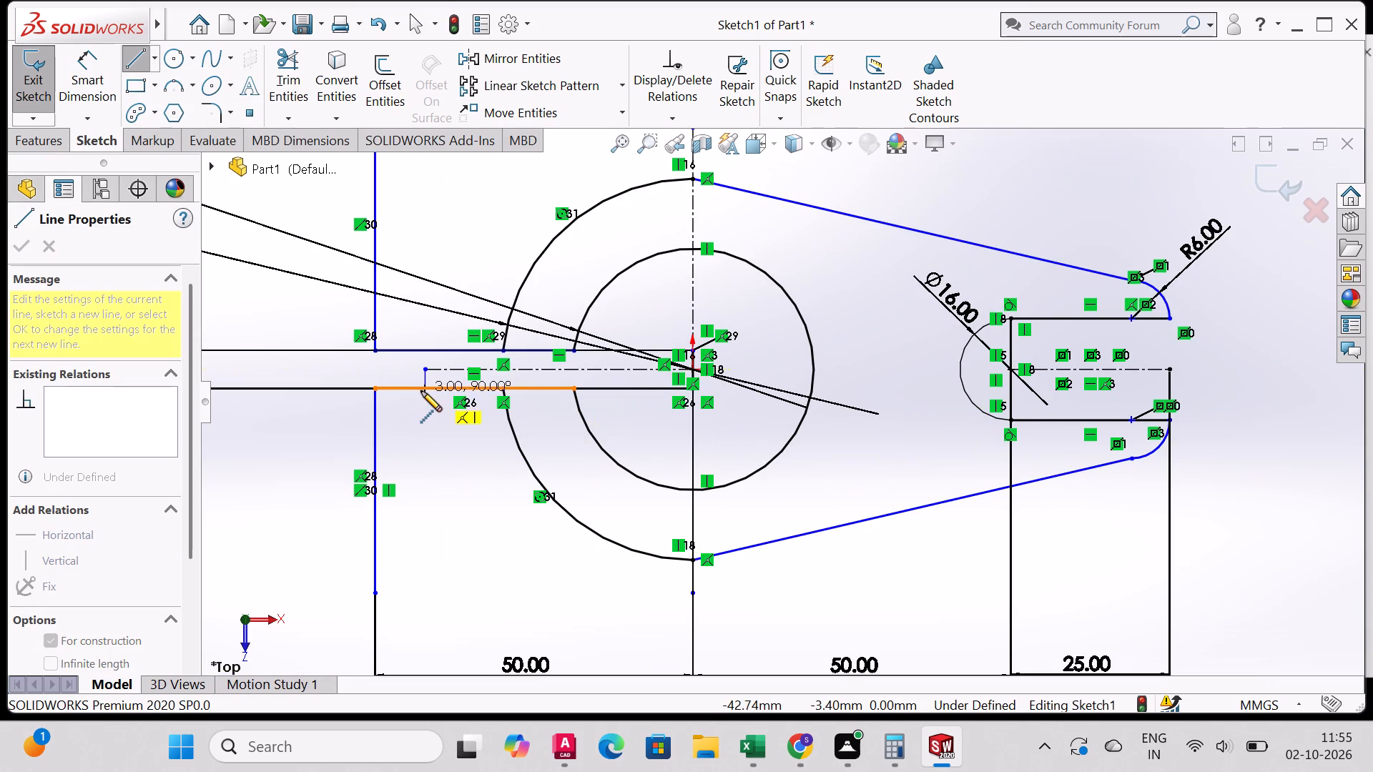
click(423, 388)
right_click(423, 388)
click(455, 400)
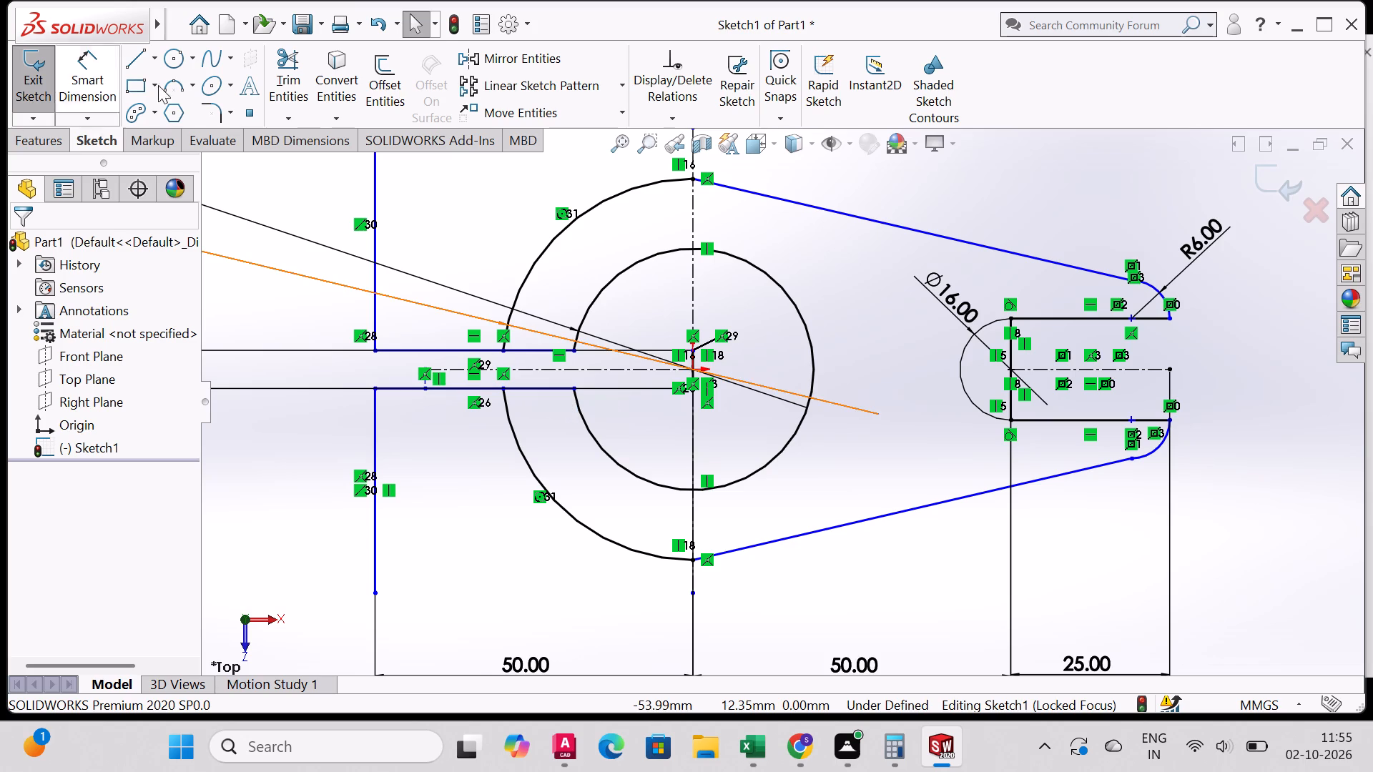
Sketch a horizontal line about 19 mm long, extending the slit's lower edge from the Ø38 circle to the vertical centerline.
click(142, 55)
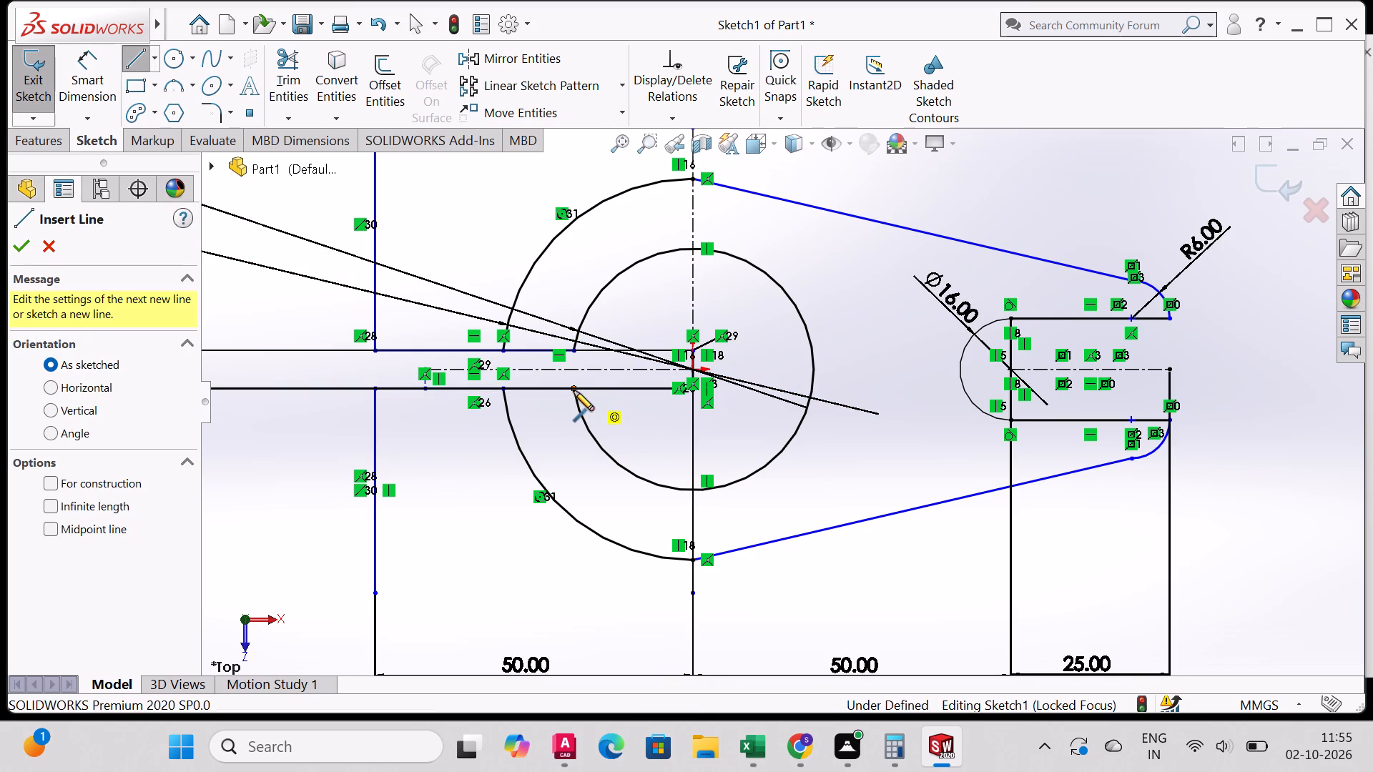
click(574, 389)
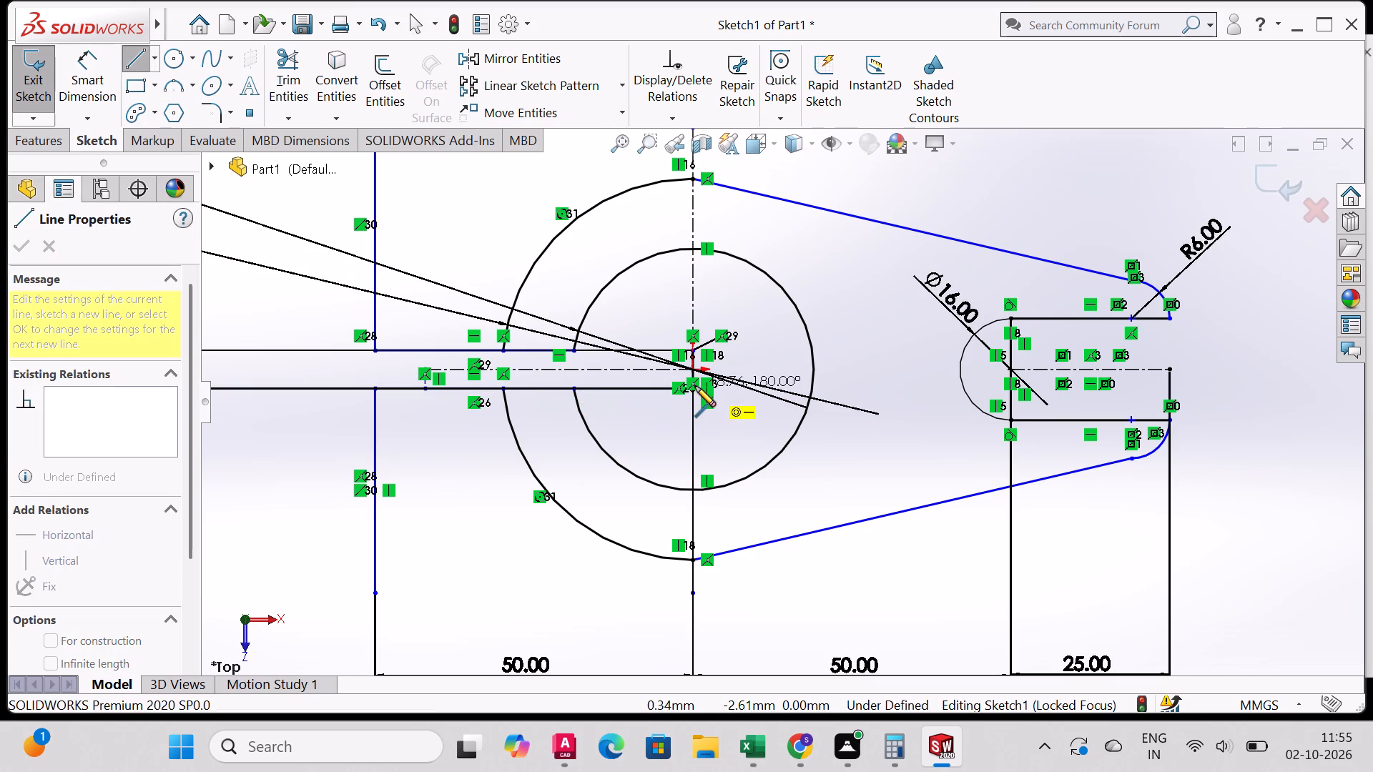
scroll(690, 382, up, 3)
scroll(726, 400, down, 13)
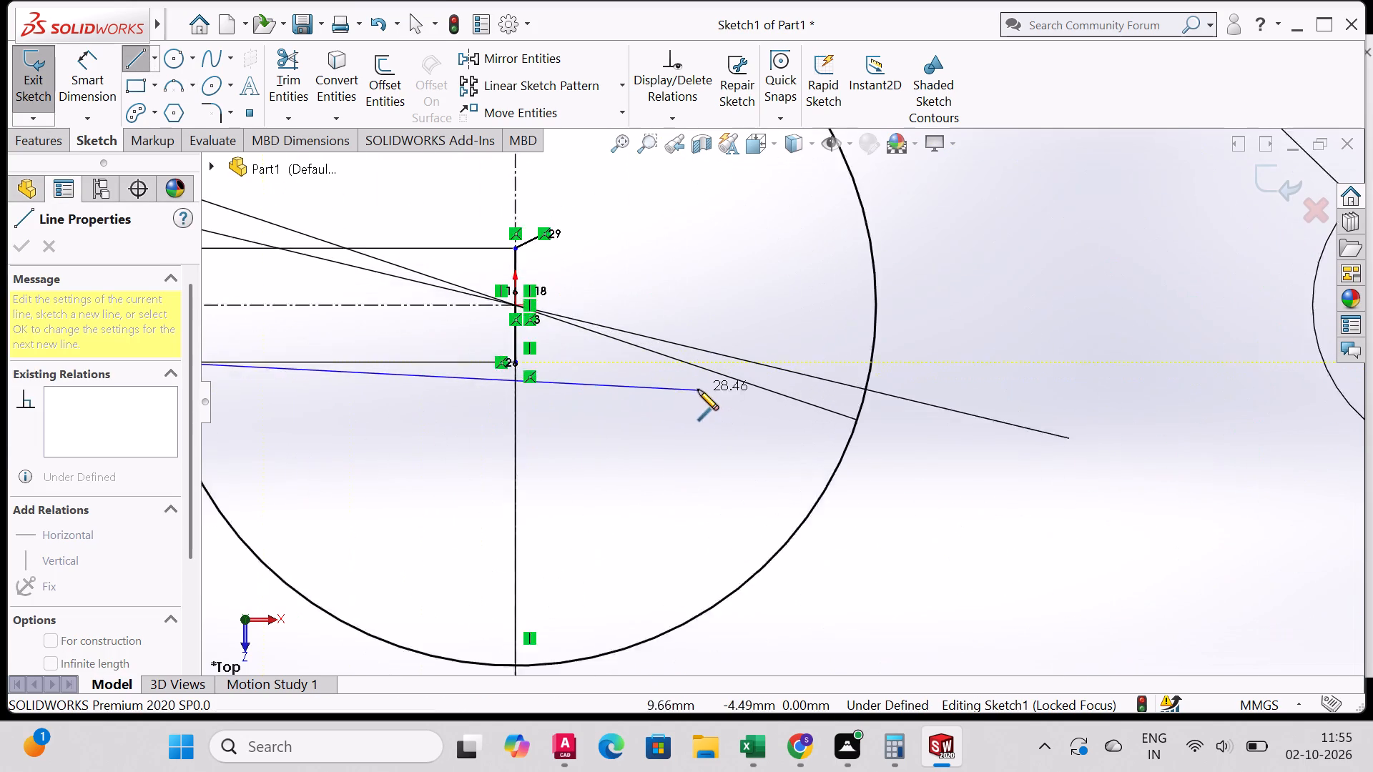
scroll(577, 382, down, 2)
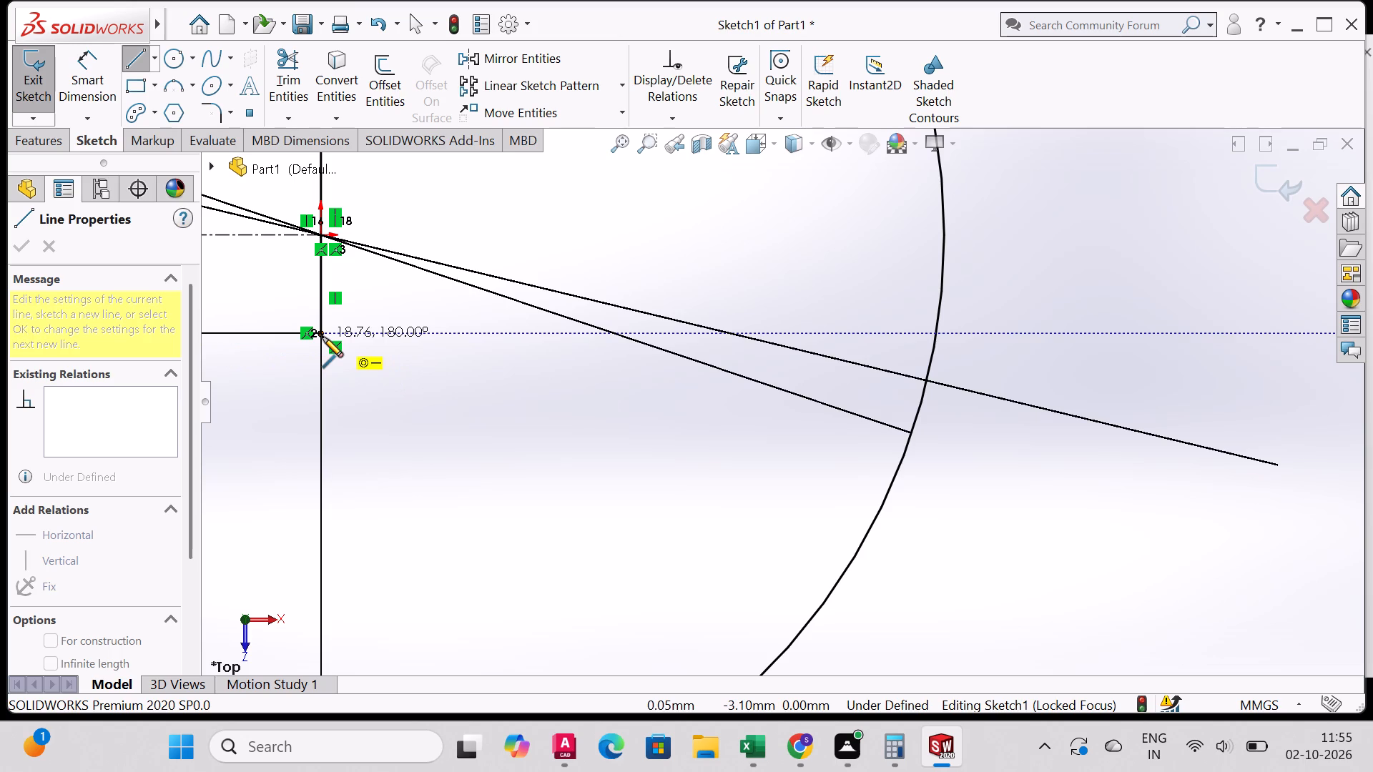
click(323, 337)
key(Escape)
scroll(418, 340, down, 3)
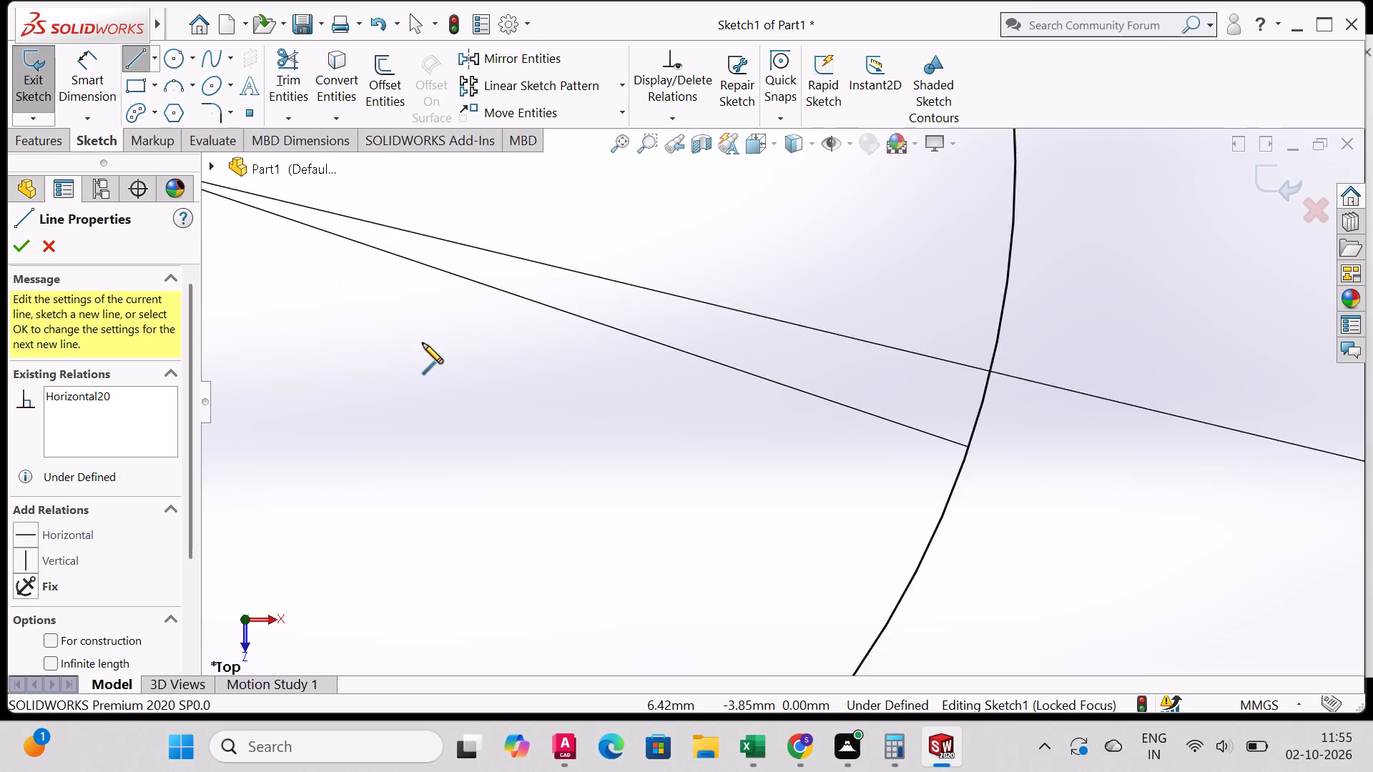
scroll(423, 343, down, 5)
scroll(403, 351, up, 20)
scroll(403, 351, up, 3)
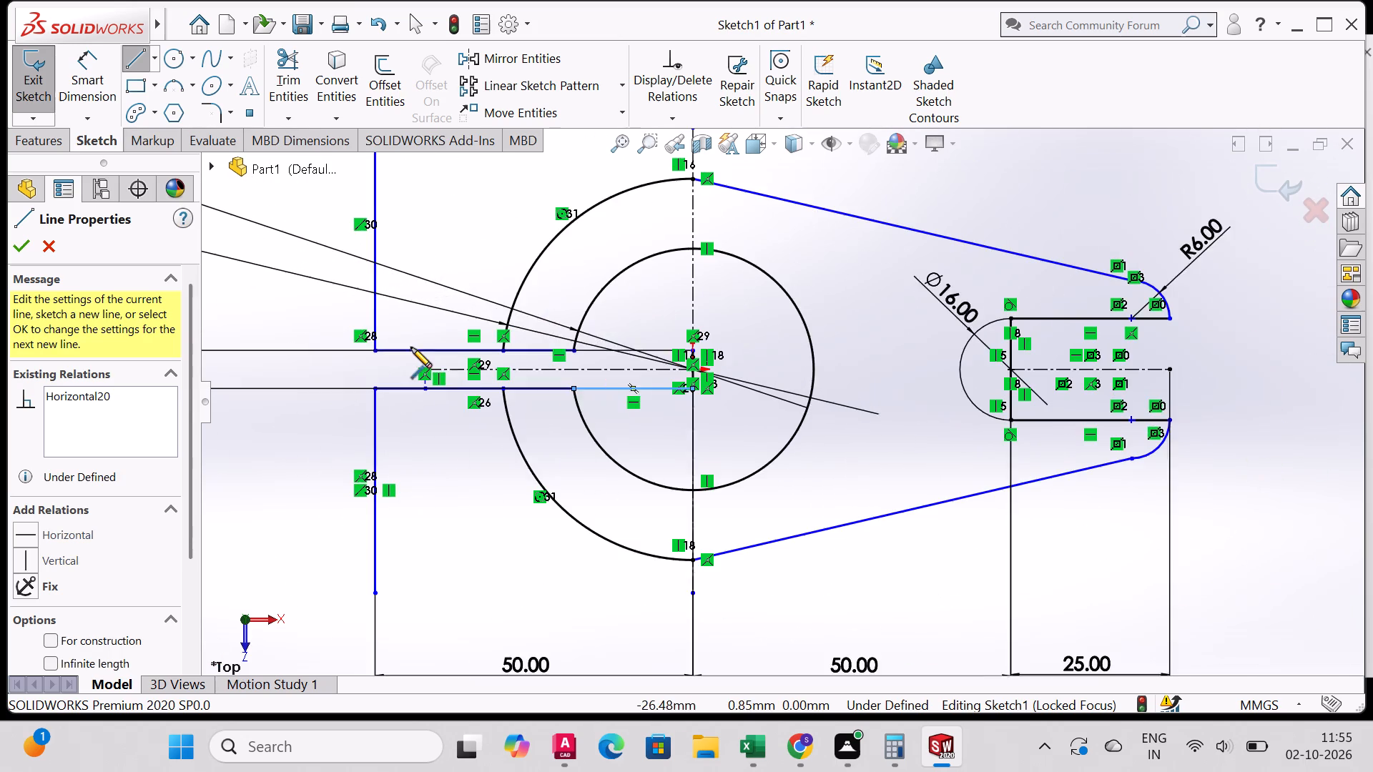
scroll(277, 407, up, 3)
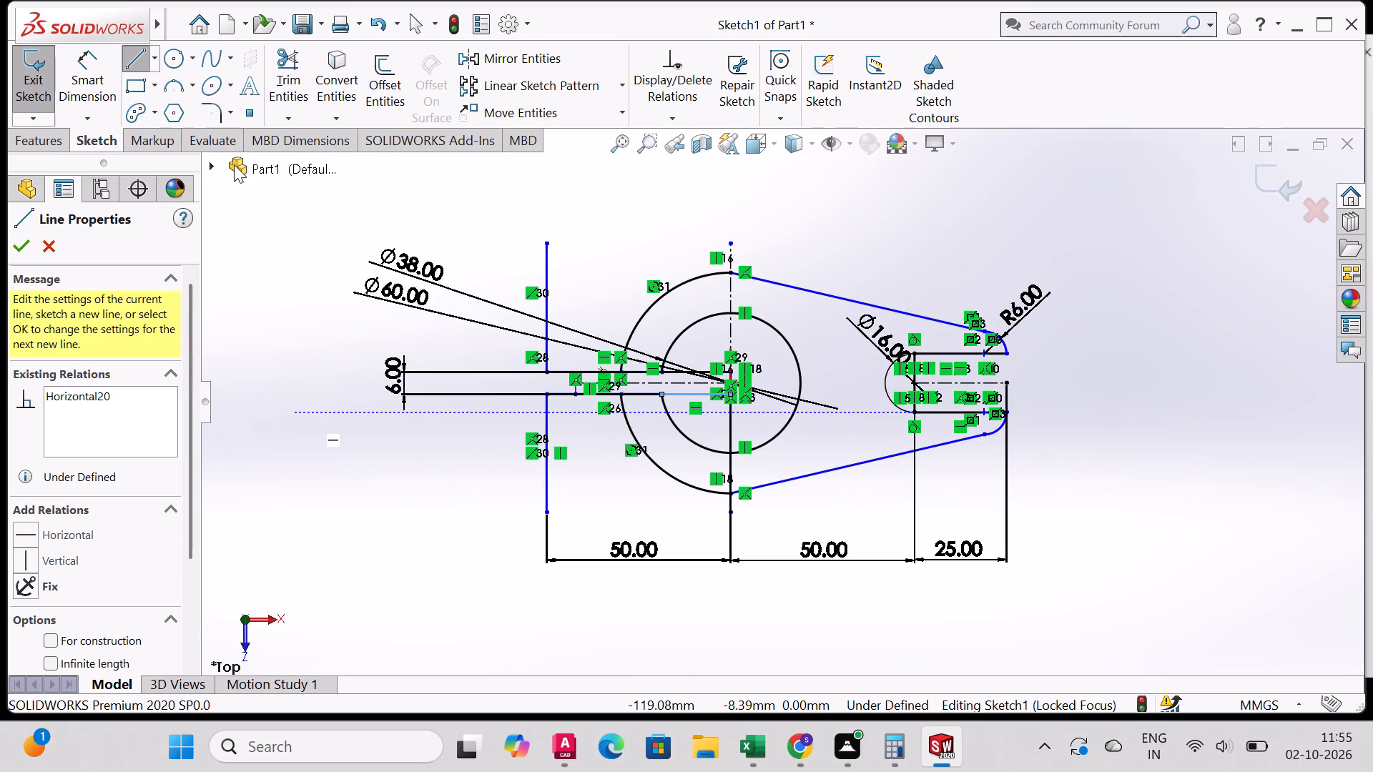
Add a 50 mm horizontal dimension between the slit lower edge's outer endpoint and its inner endpoint on the vertical centerline.
click(94, 69)
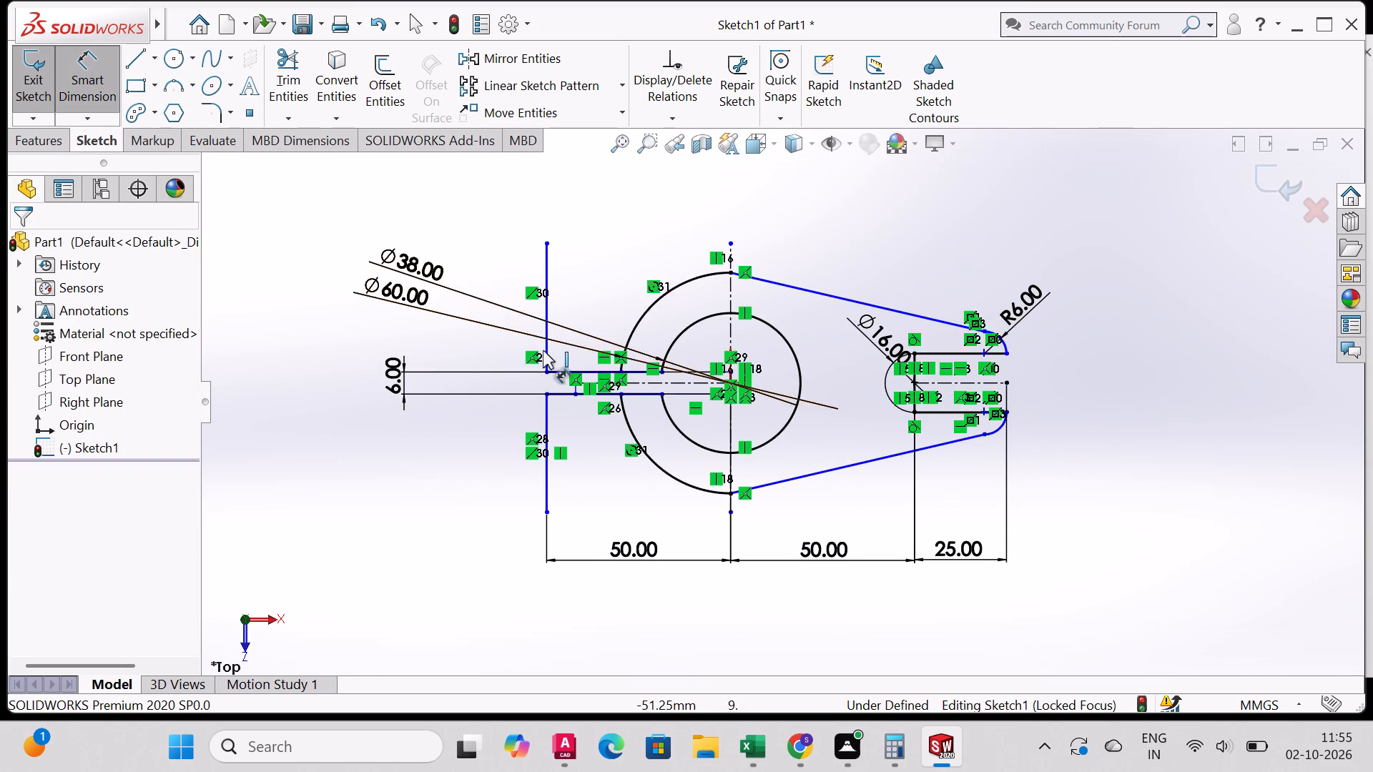
scroll(545, 357, up, 2)
scroll(635, 372, down, 5)
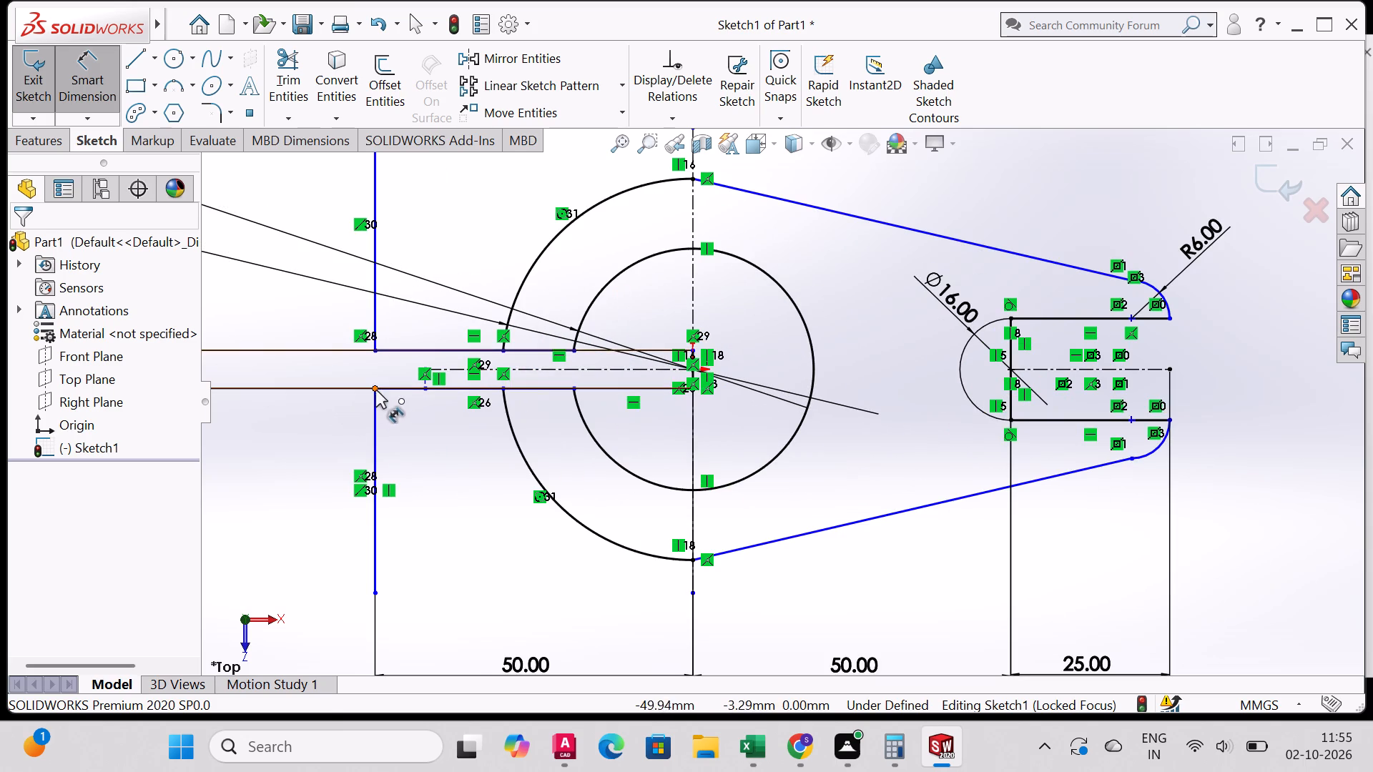
click(375, 389)
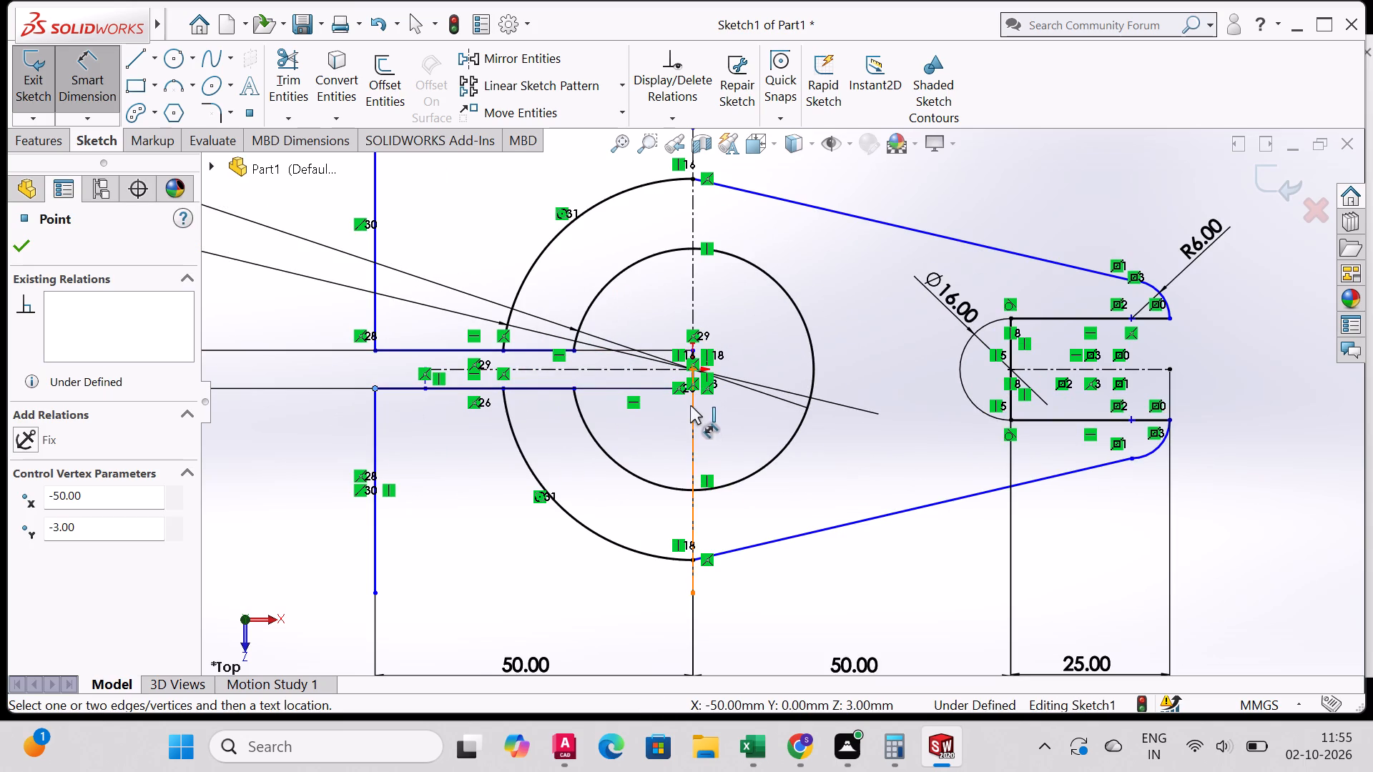
scroll(704, 392, up, 5)
scroll(704, 392, down, 8)
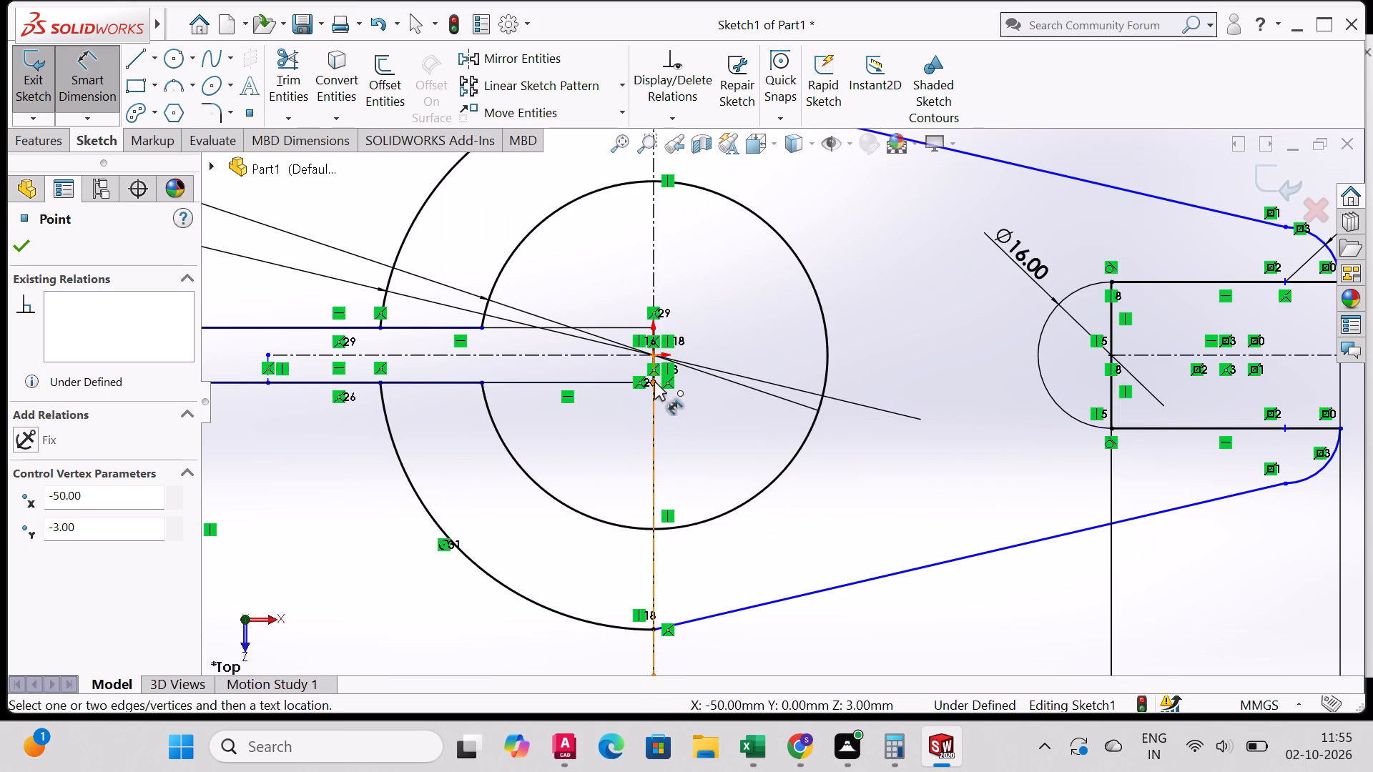
click(654, 382)
scroll(410, 422, down, 4)
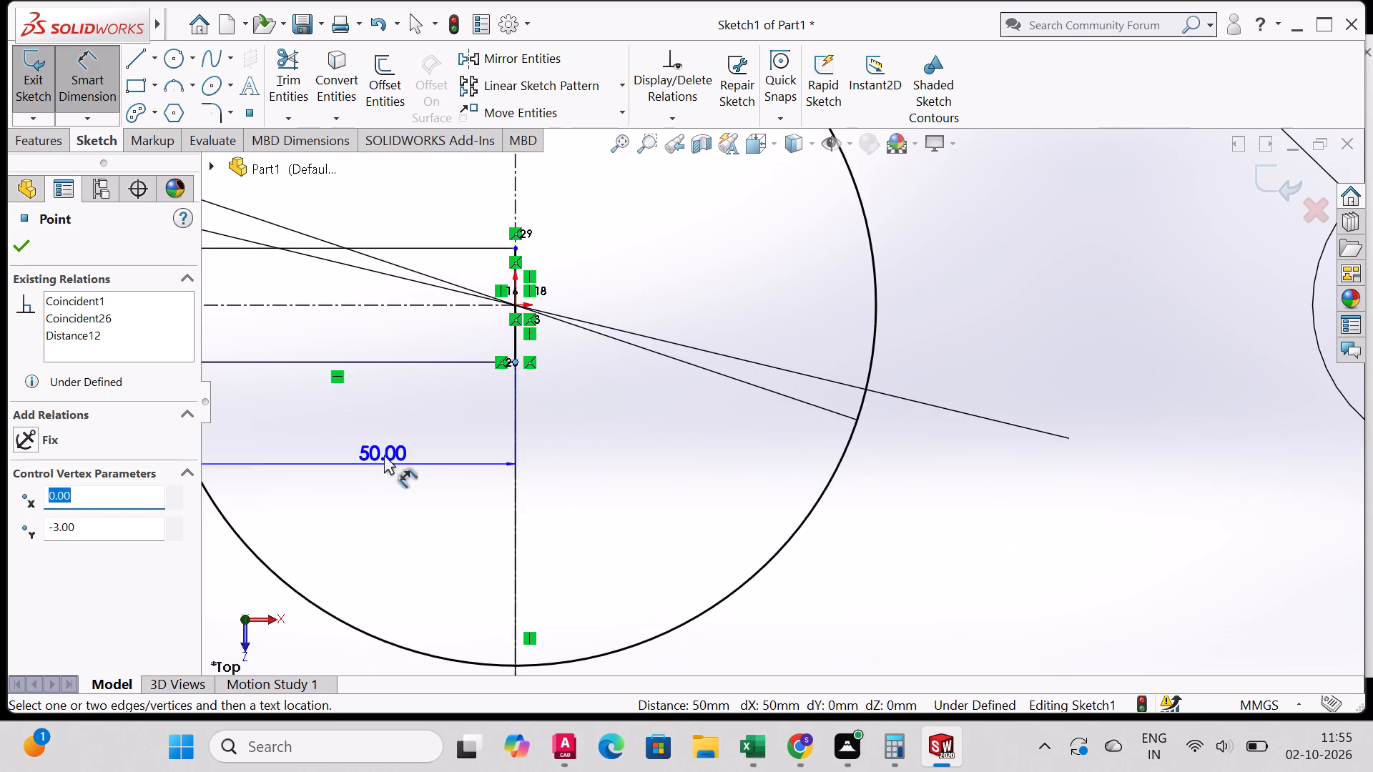
scroll(392, 448, down, 4)
scroll(395, 445, up, 11)
scroll(468, 445, down, 3)
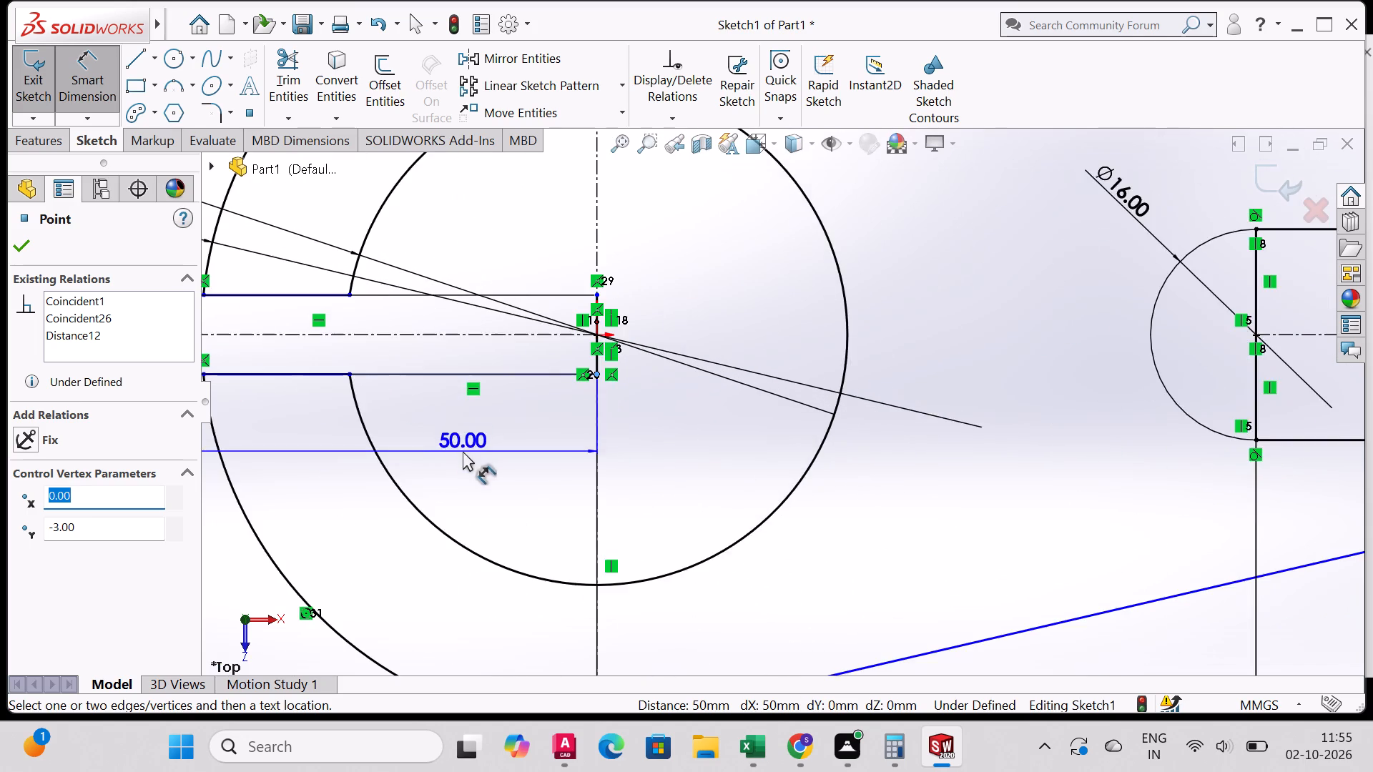
scroll(463, 451, down, 5)
scroll(436, 458, up, 8)
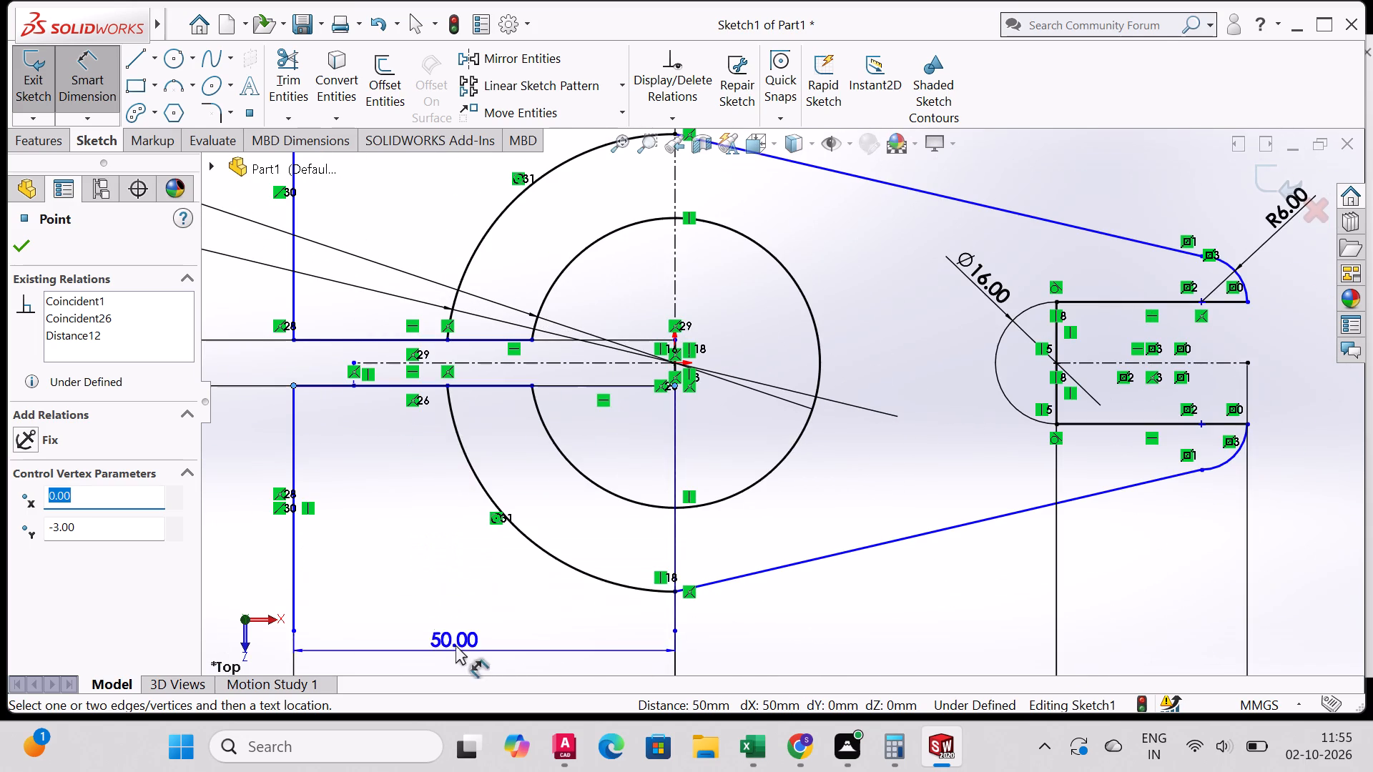
scroll(463, 615, down, 4)
scroll(423, 593, up, 6)
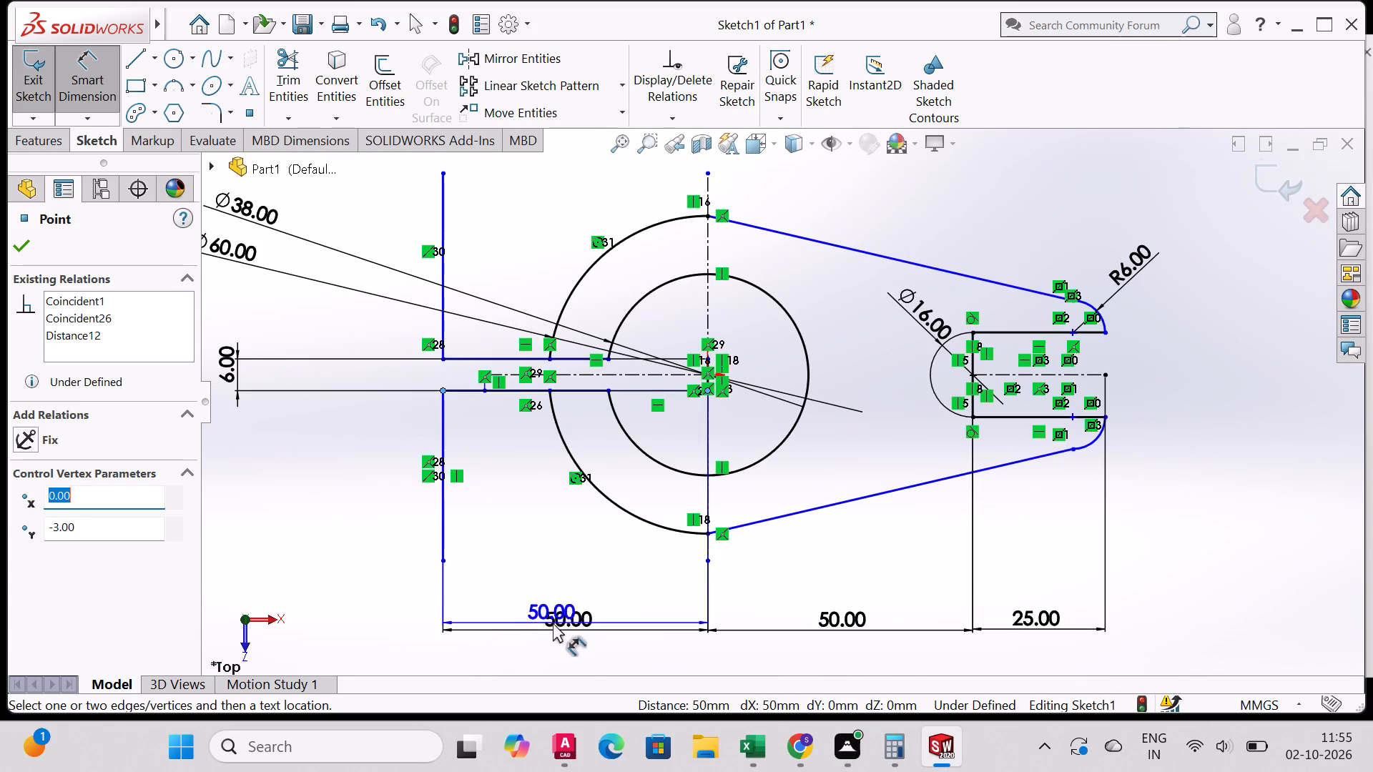
click(569, 630)
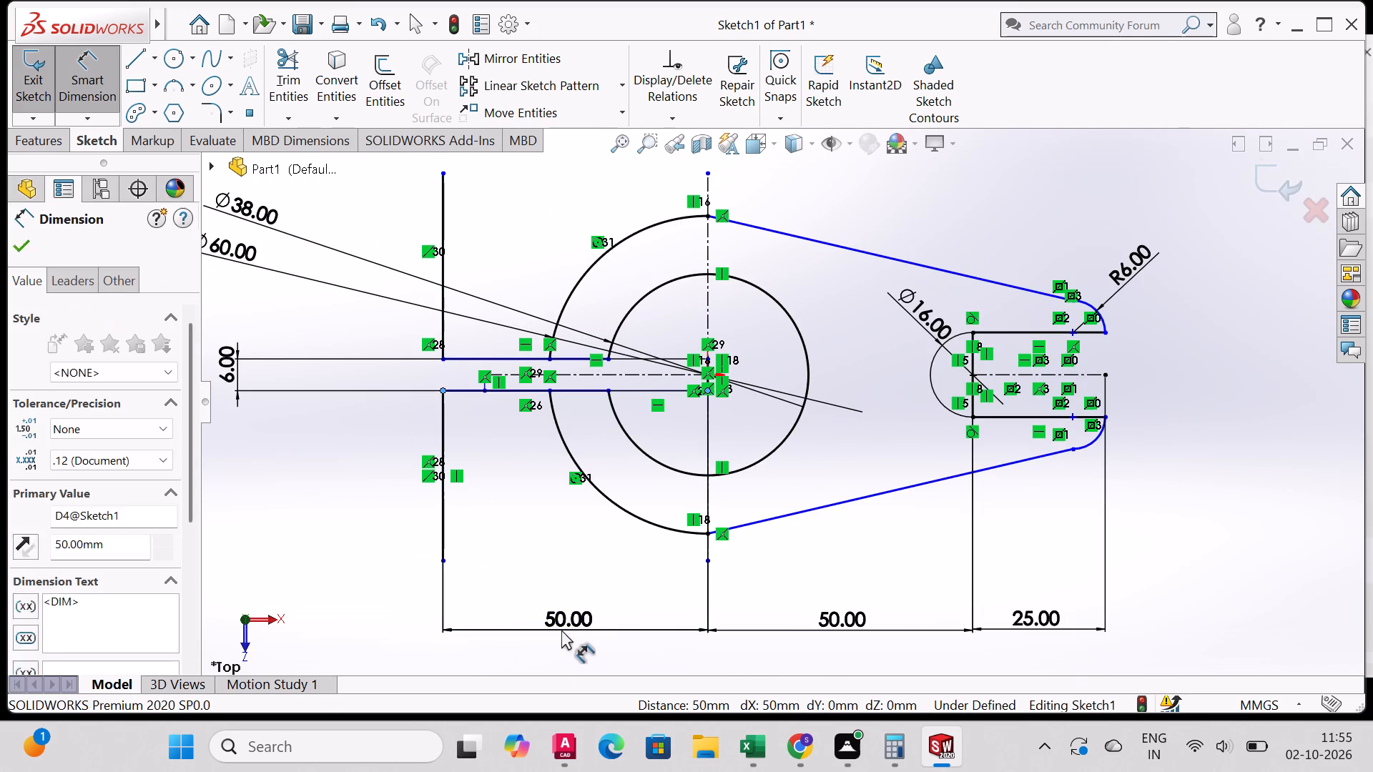
click(476, 609)
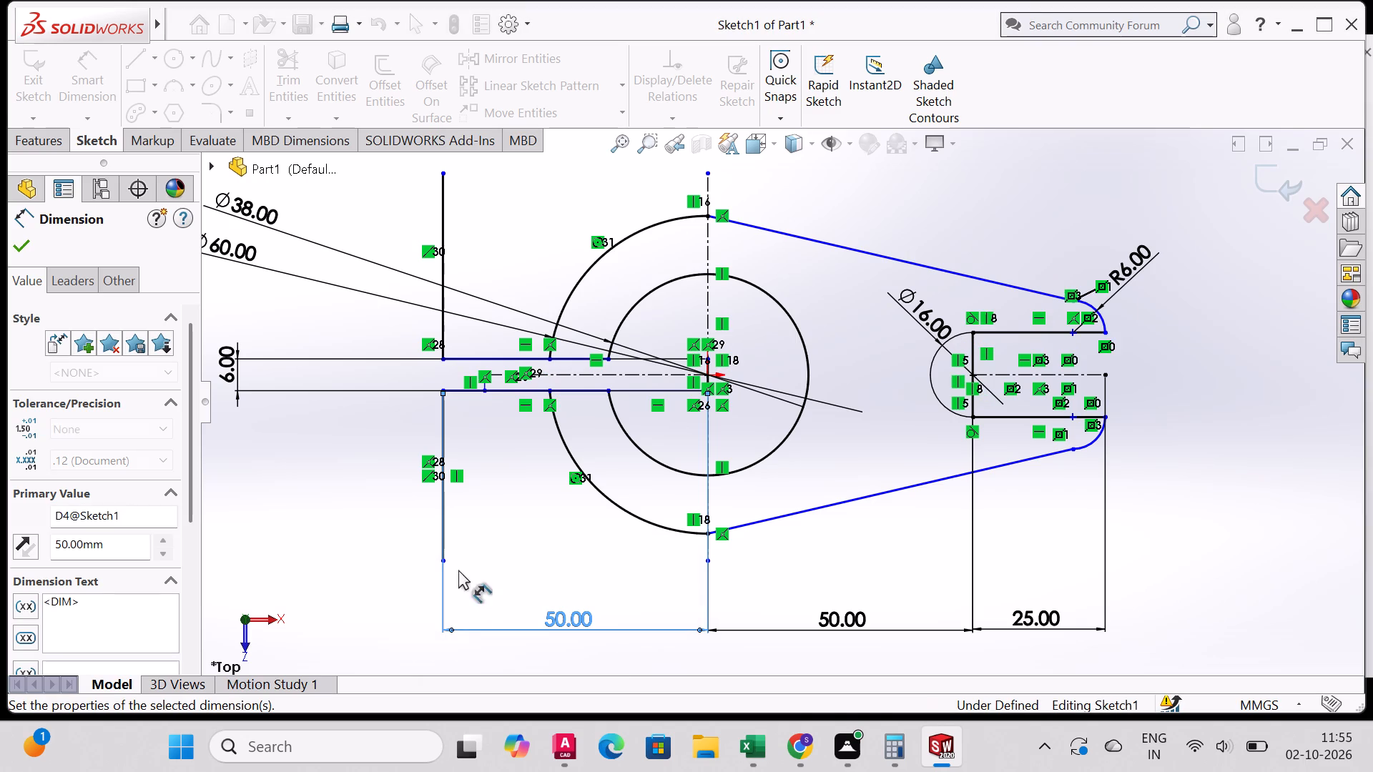
scroll(592, 382, up, 3)
scroll(592, 381, down, 6)
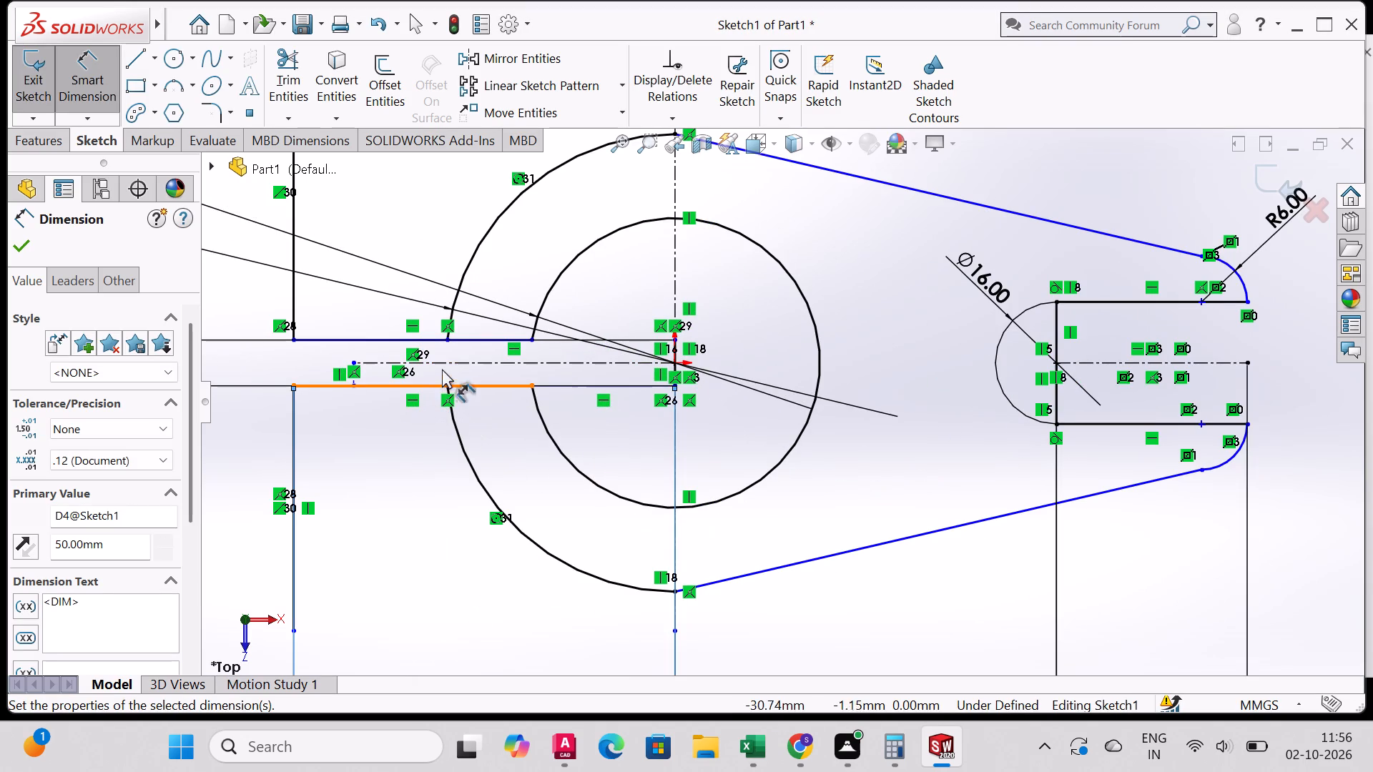
click(22, 238)
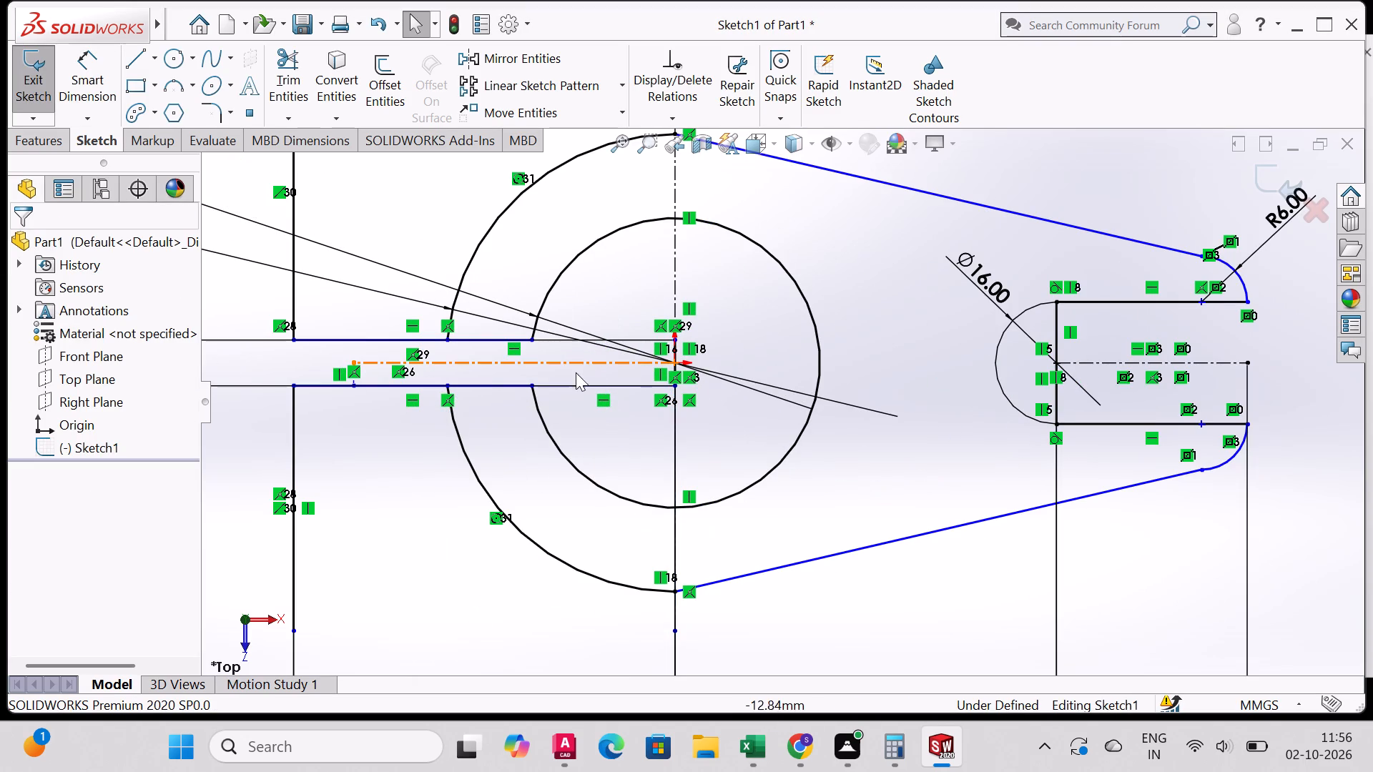
Mirror the two lines of the slit's lower edge about the horizontal centerline, keeping the originals.
click(482, 52)
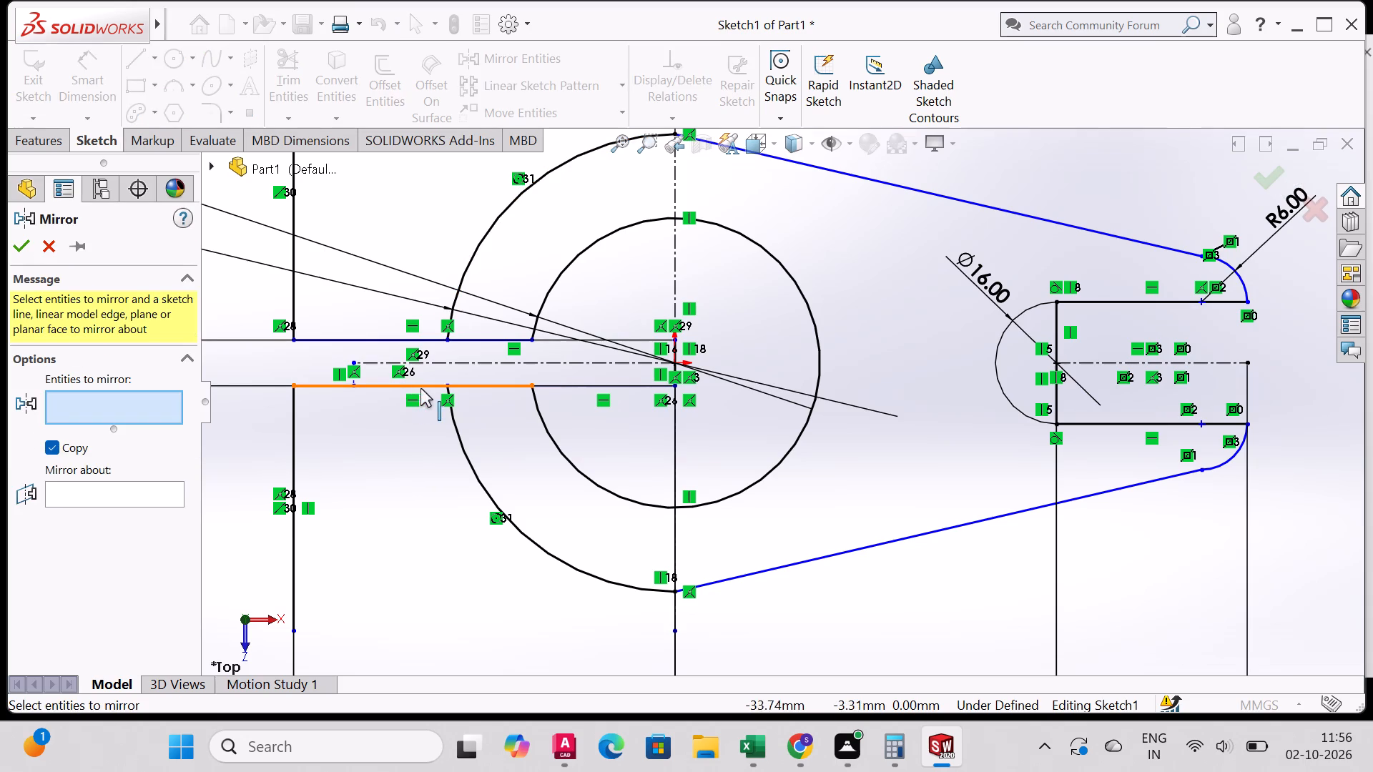
click(523, 385)
click(561, 385)
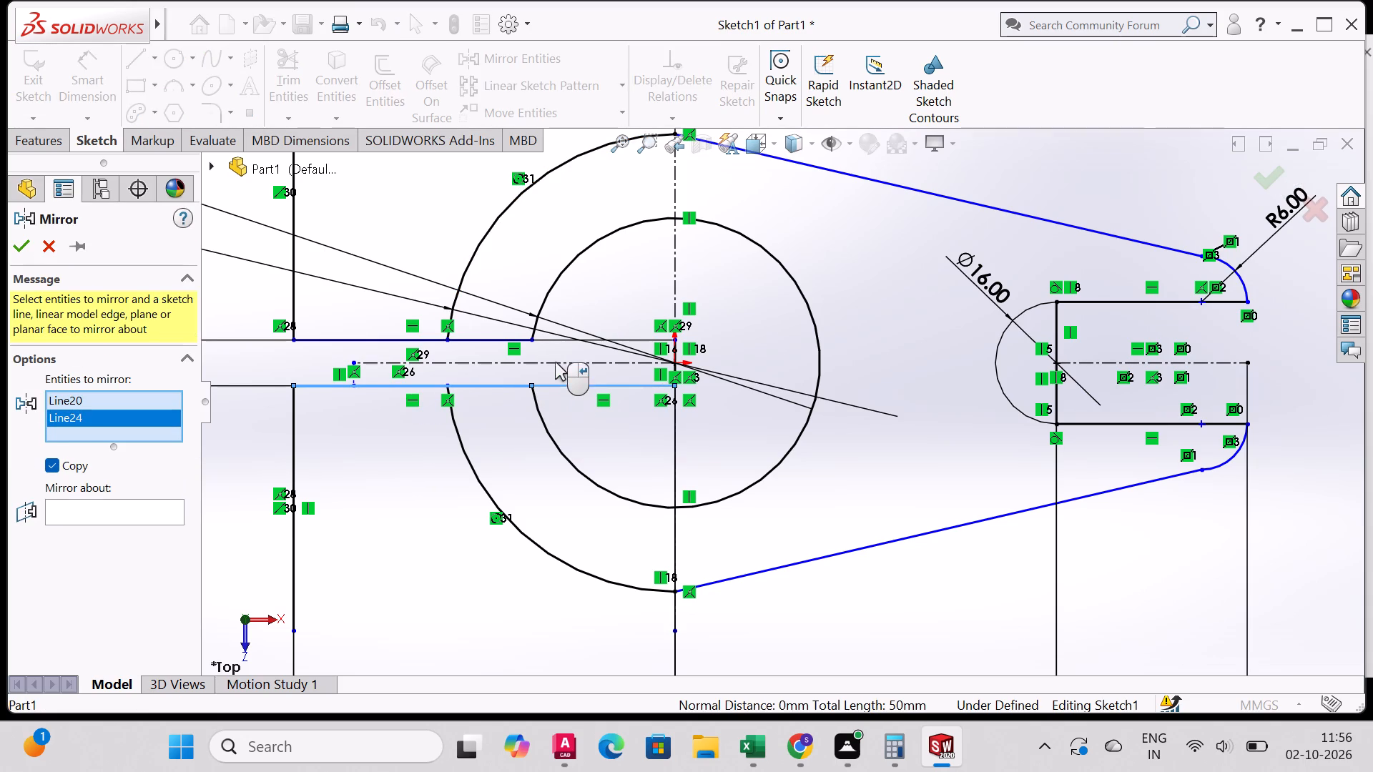
click(125, 508)
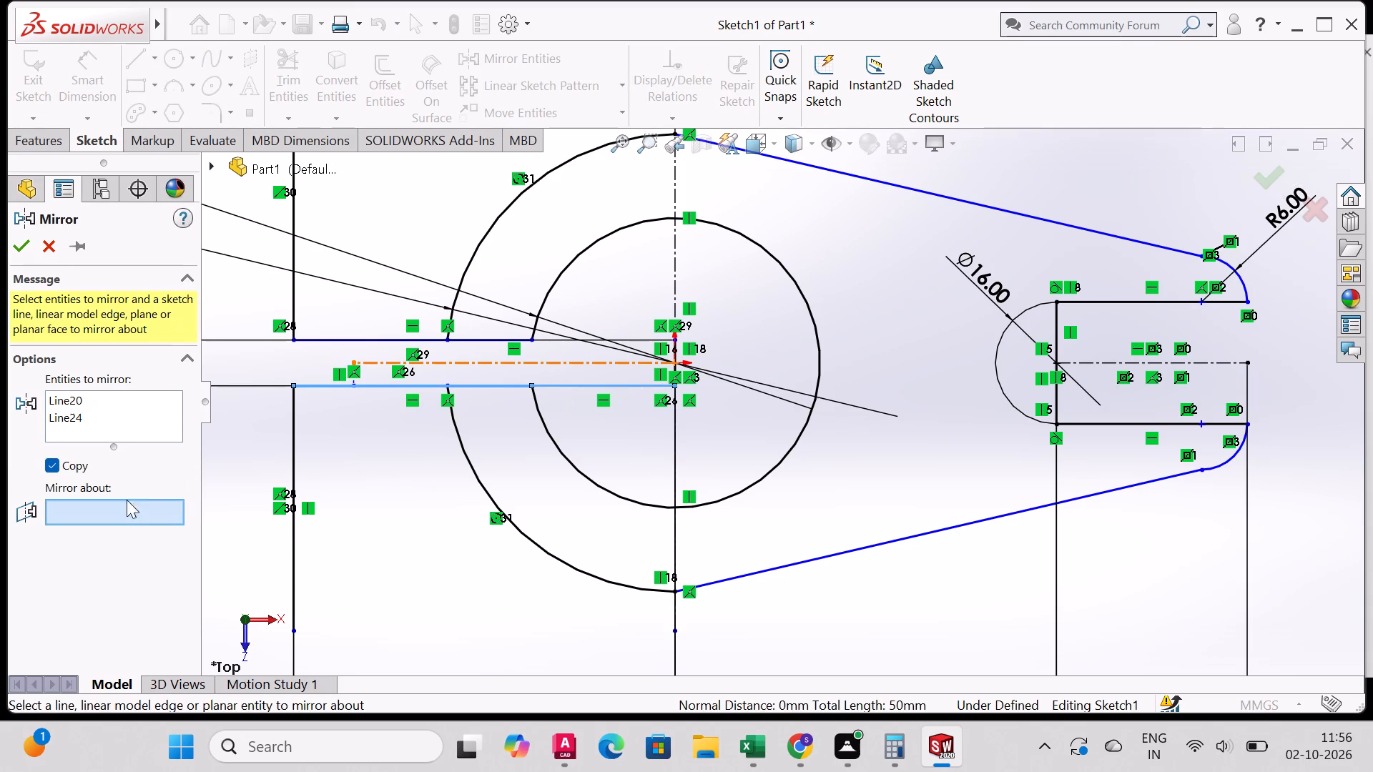
click(568, 358)
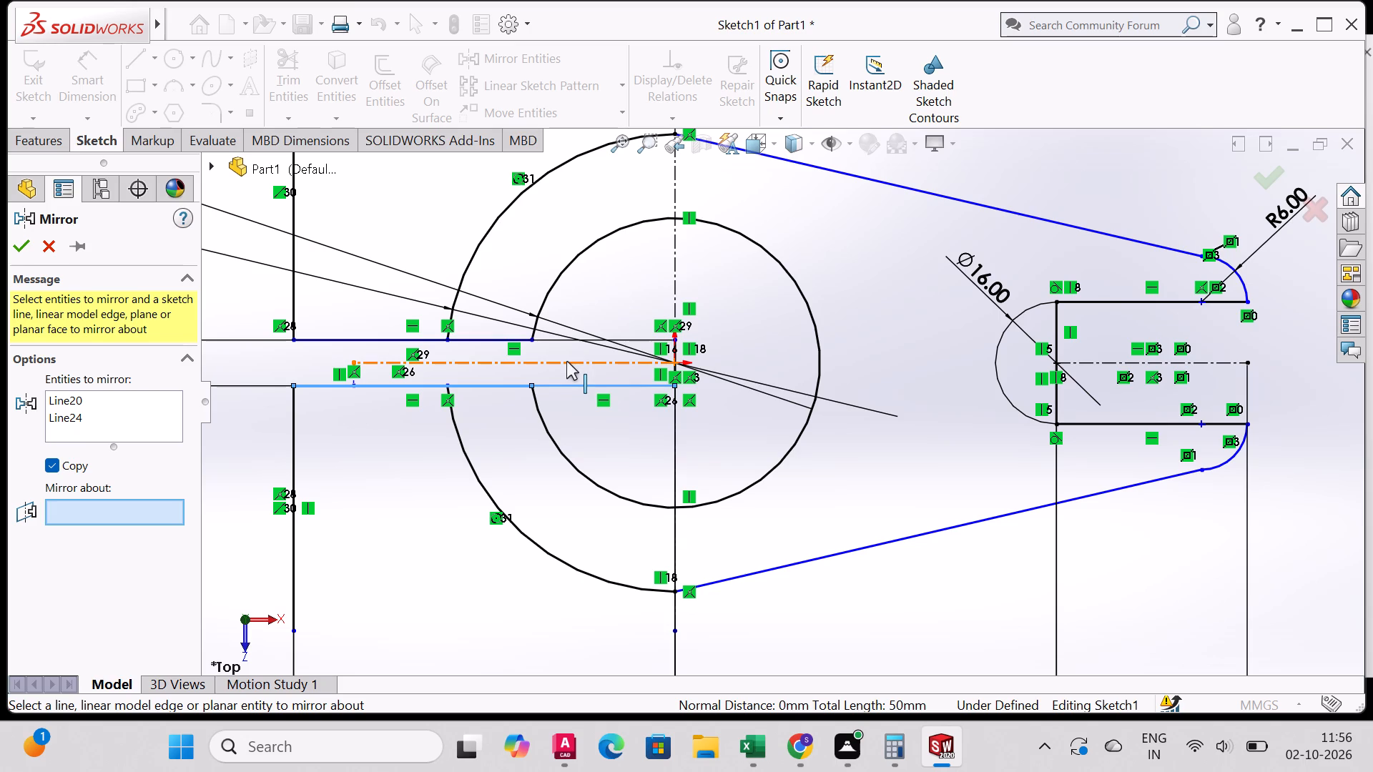
click(566, 361)
click(16, 252)
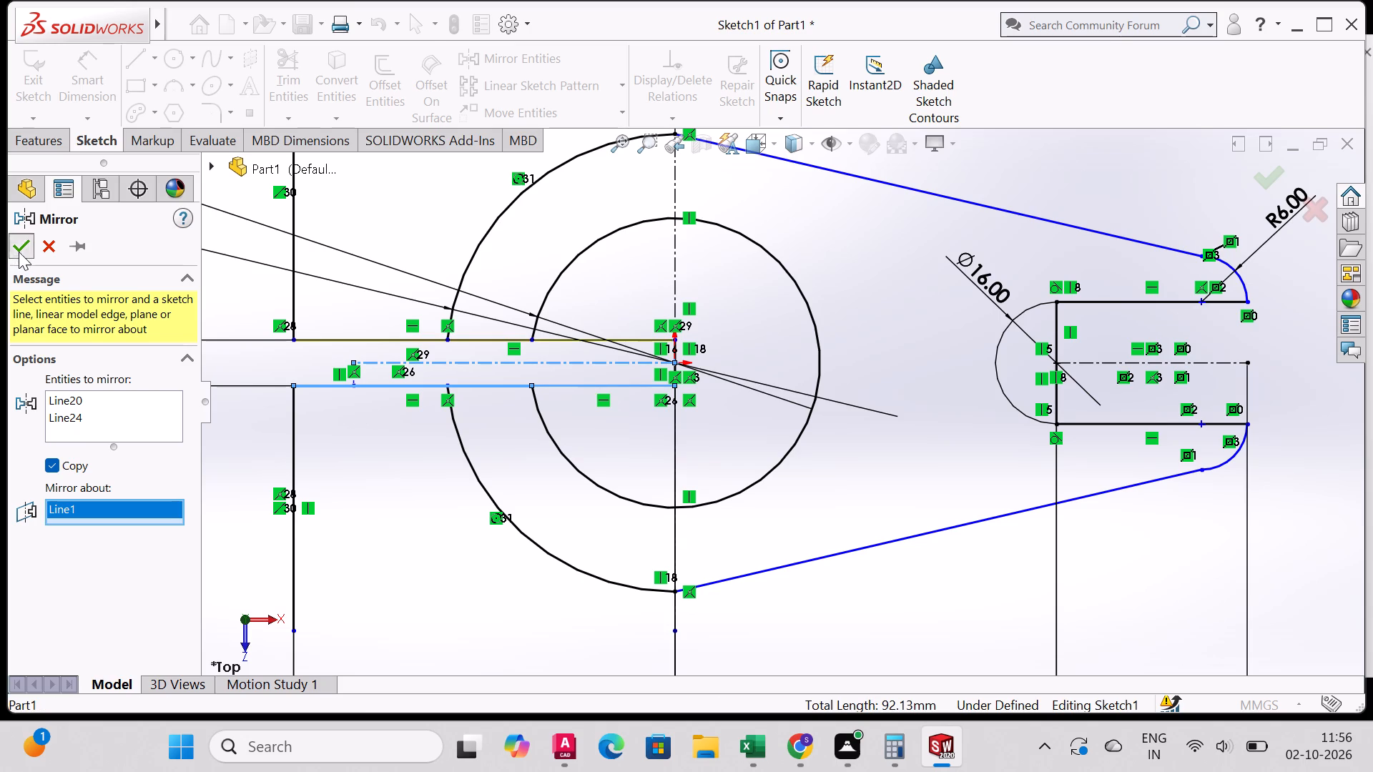
Dimension the vertical end line below the slit to a length of 27 mm.
scroll(395, 357, up, 3)
scroll(395, 357, down, 1)
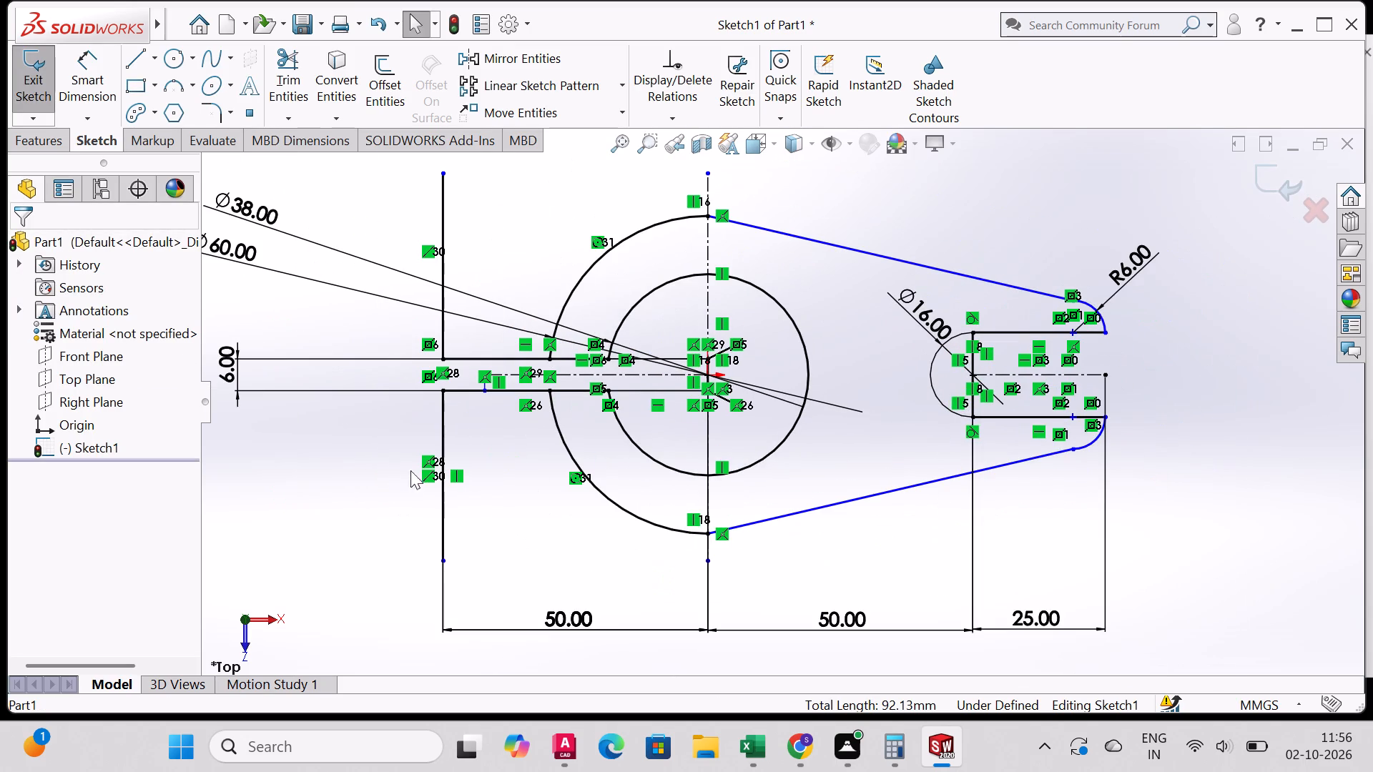
click(442, 451)
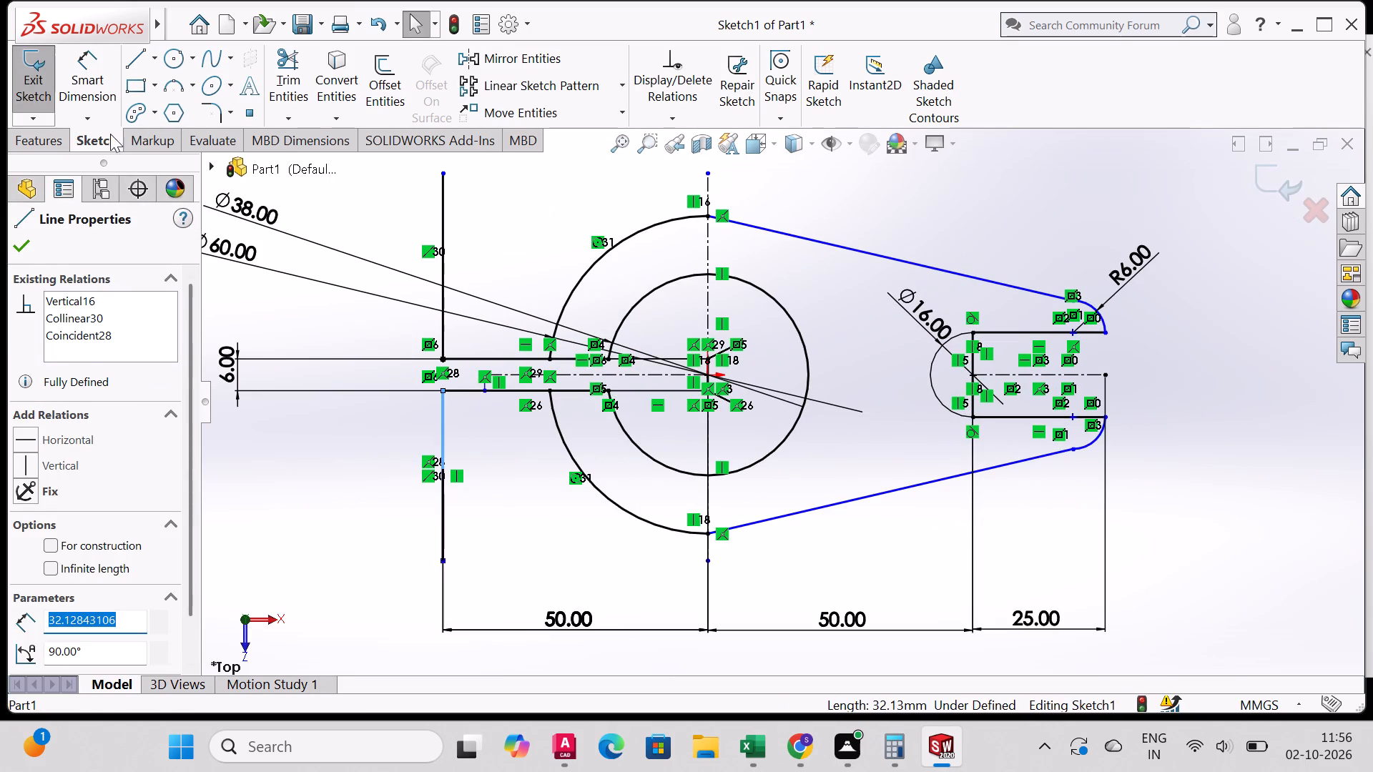
click(96, 74)
click(443, 516)
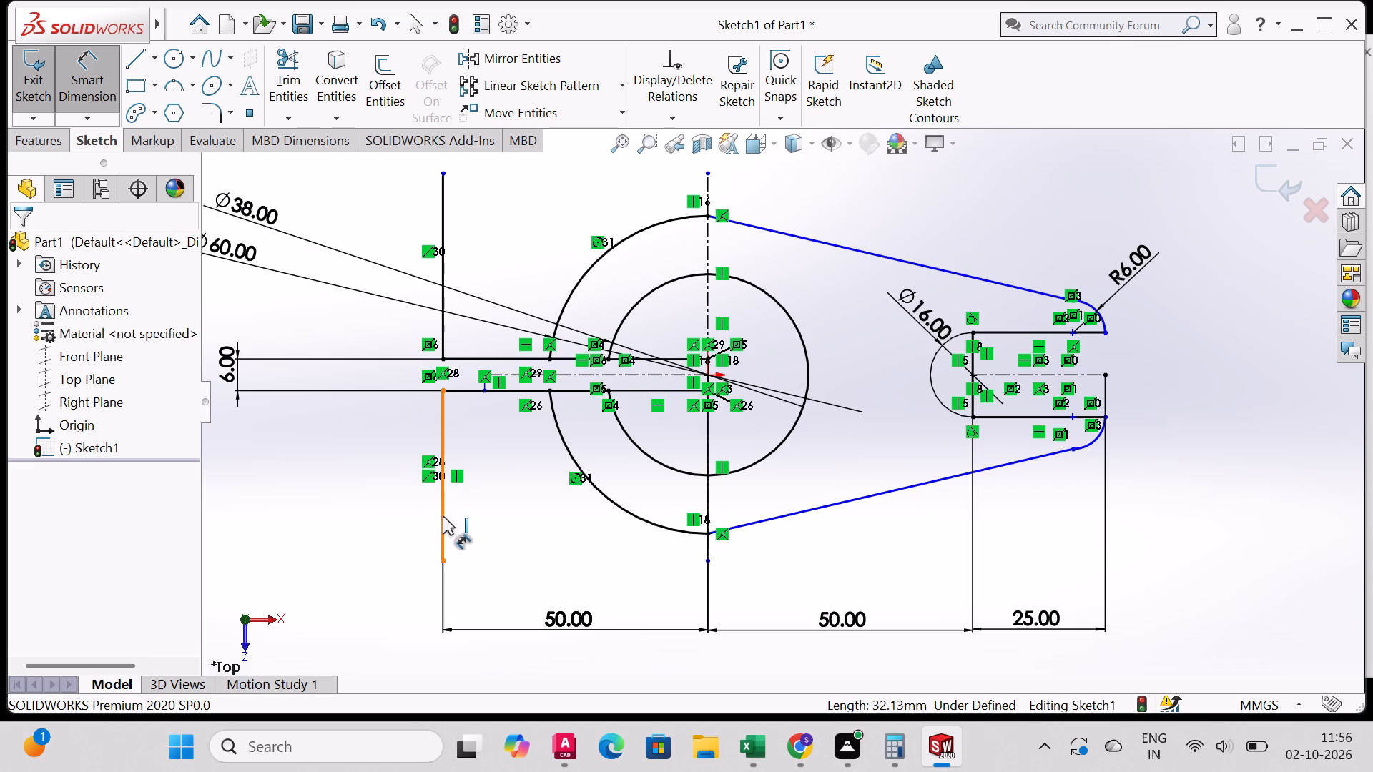
click(361, 518)
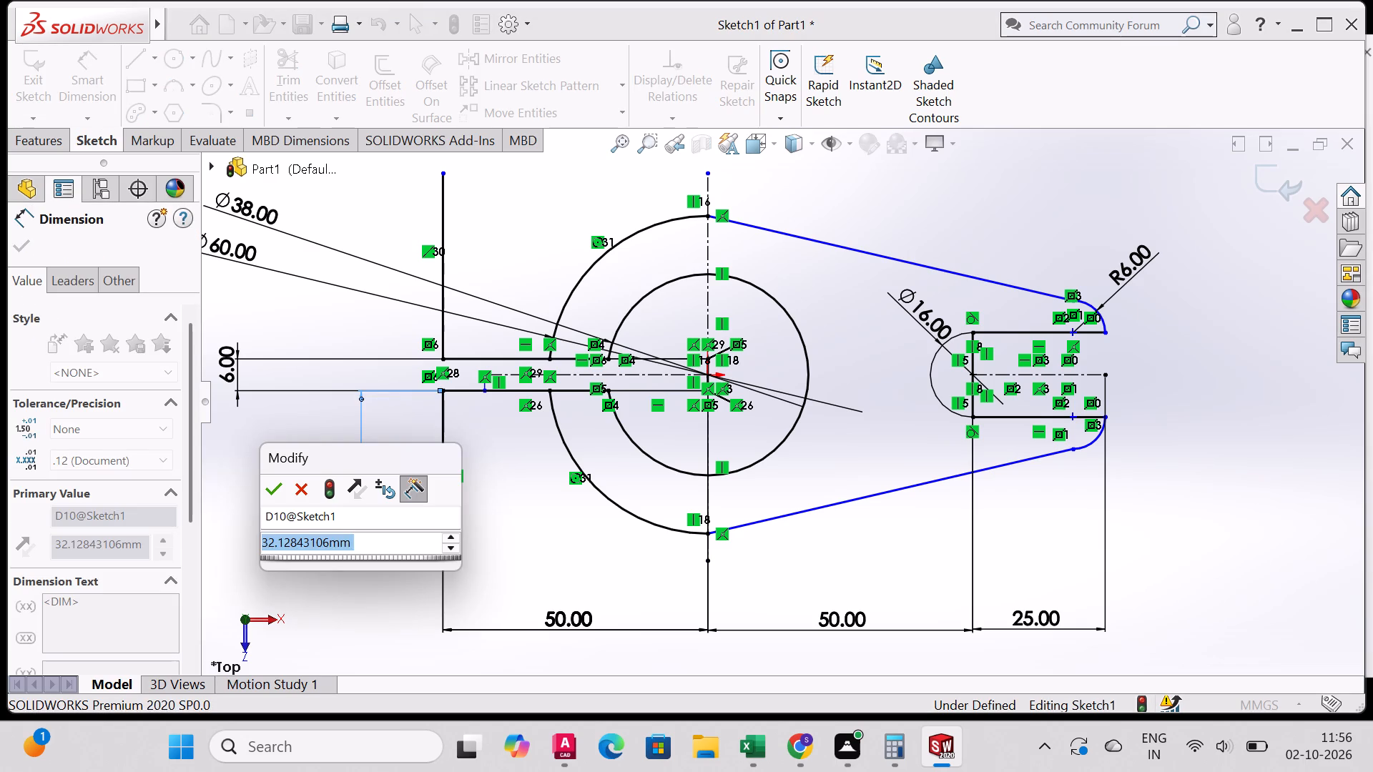
key(2)
key(7)
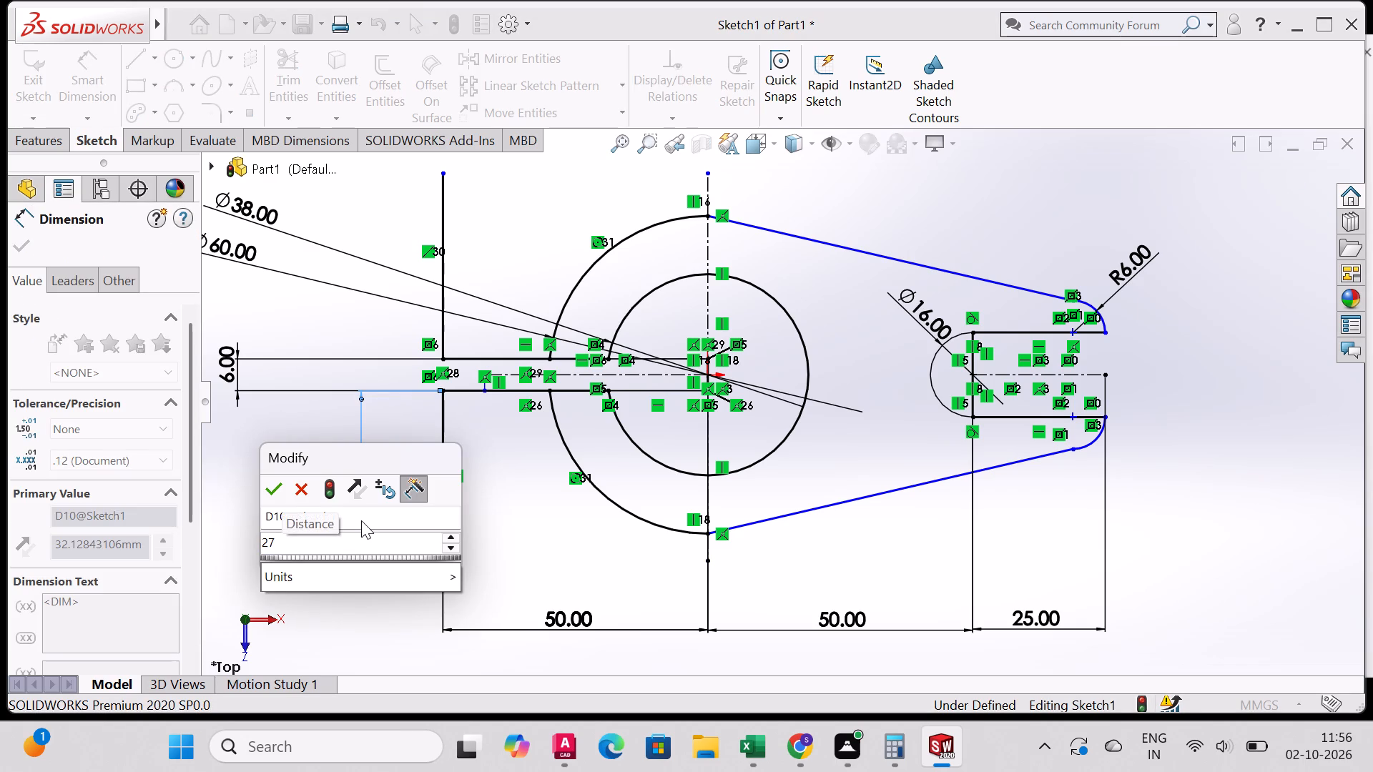
key(Return)
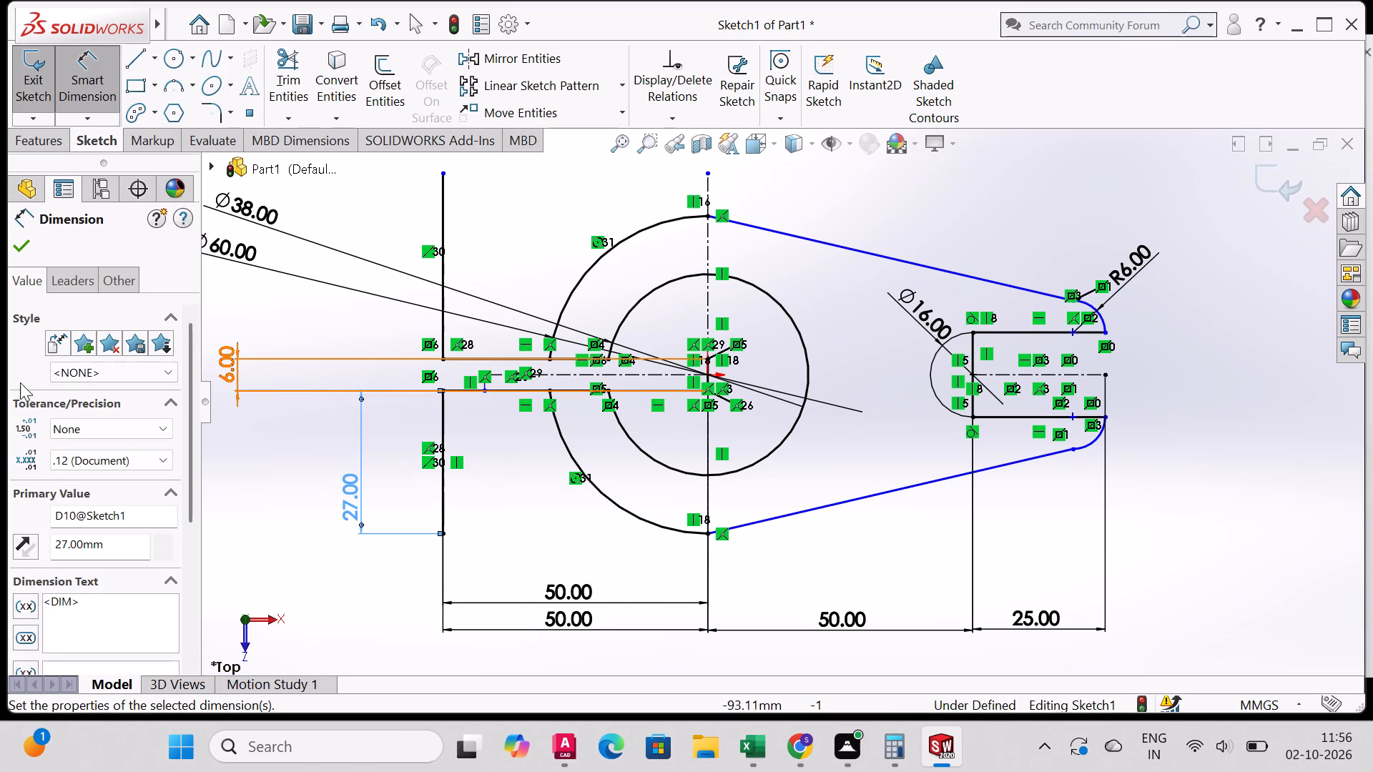
Dimension the vertical end line above the slit to a length of 27 mm.
scroll(463, 394, up, 3)
scroll(465, 389, down, 3)
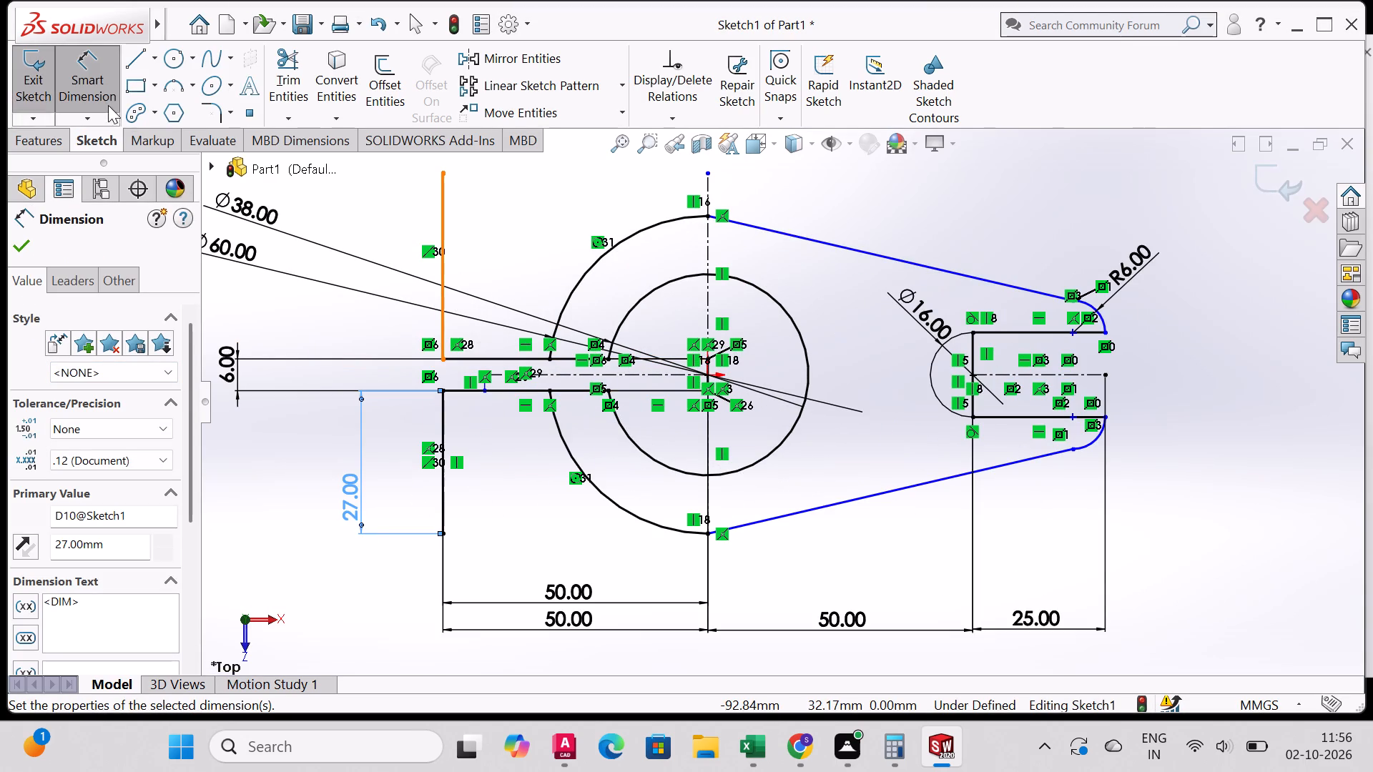
click(91, 70)
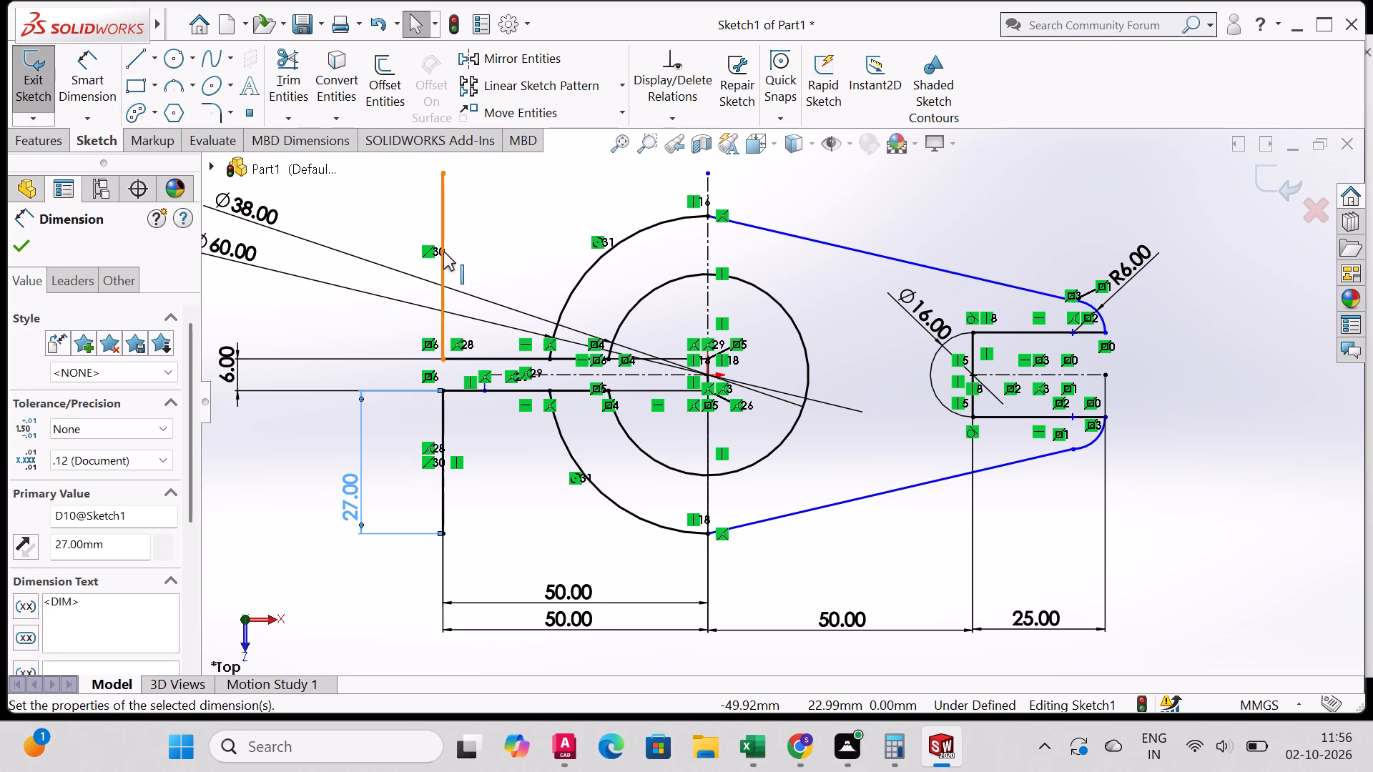
click(443, 250)
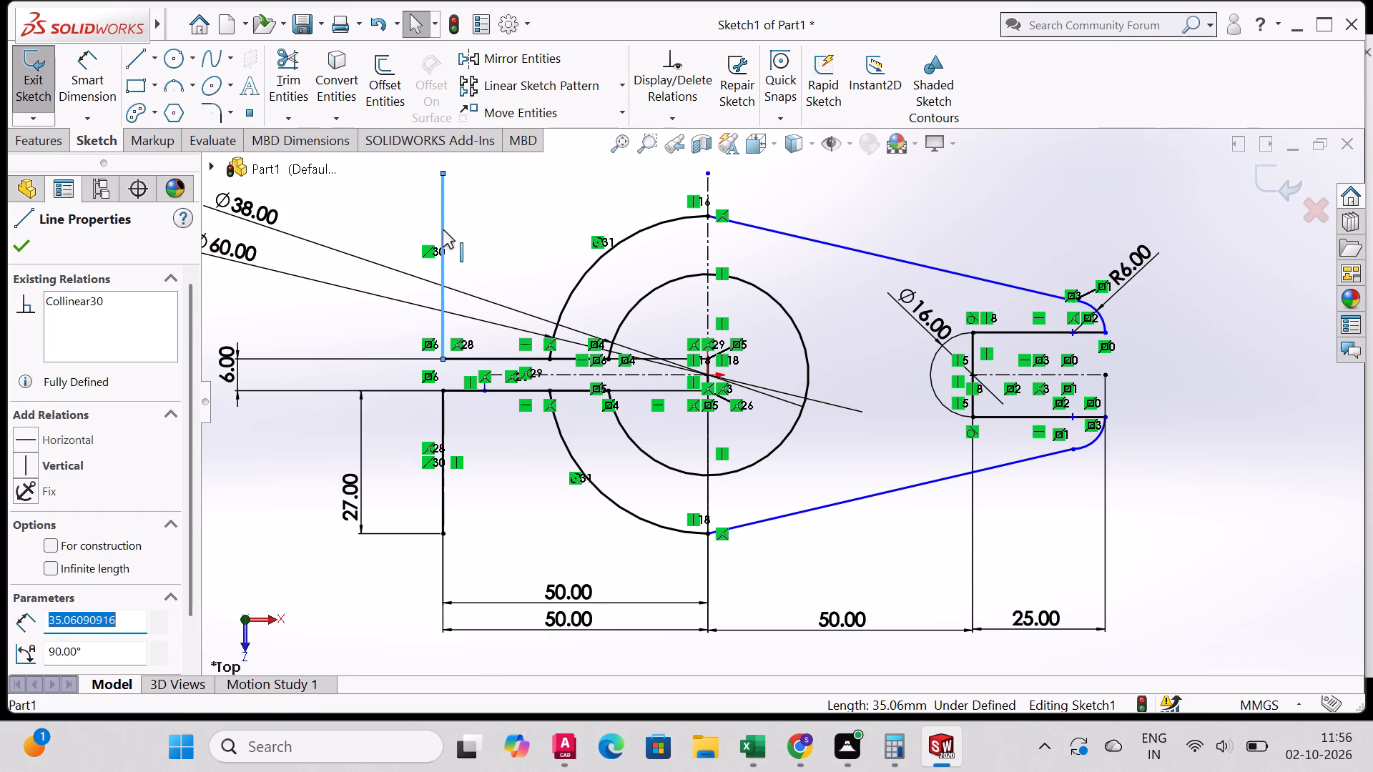
click(443, 222)
click(441, 221)
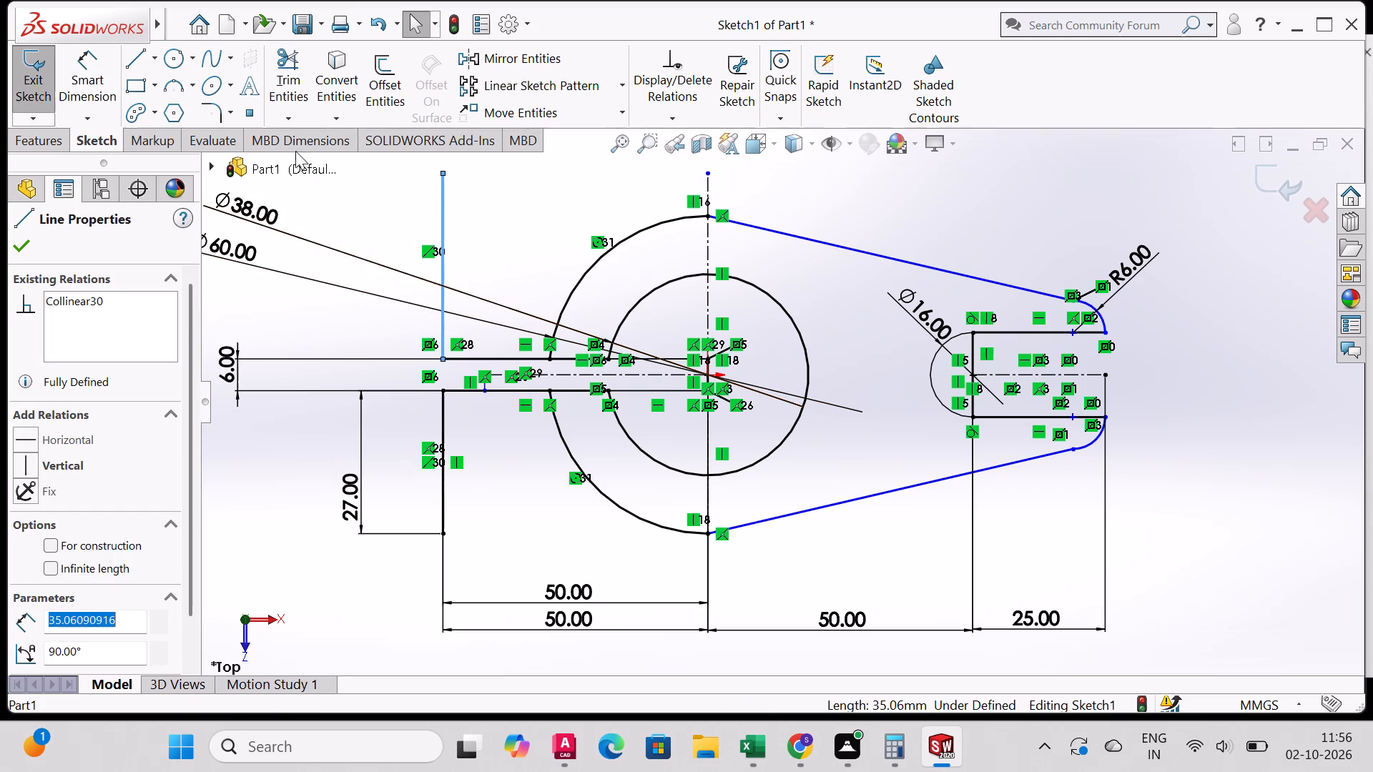
click(79, 53)
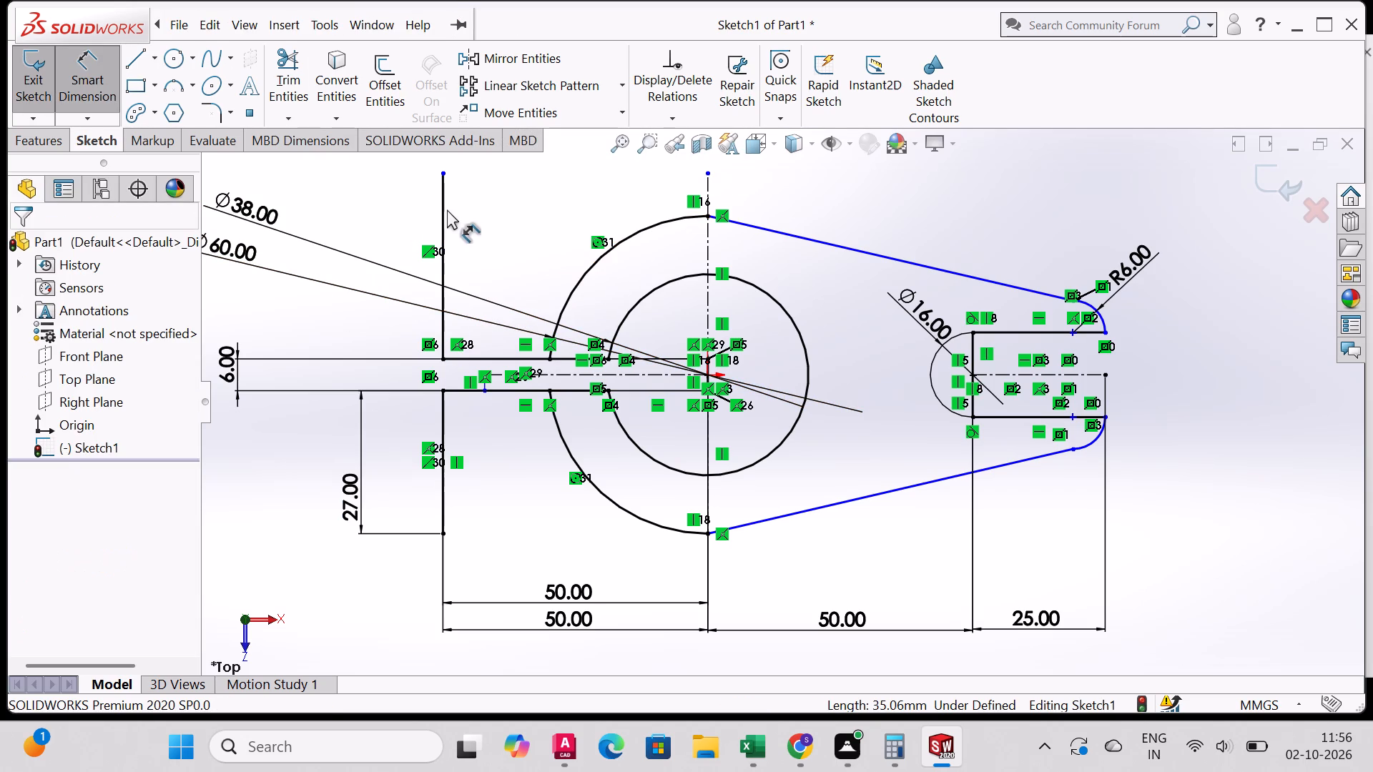
click(443, 209)
click(363, 234)
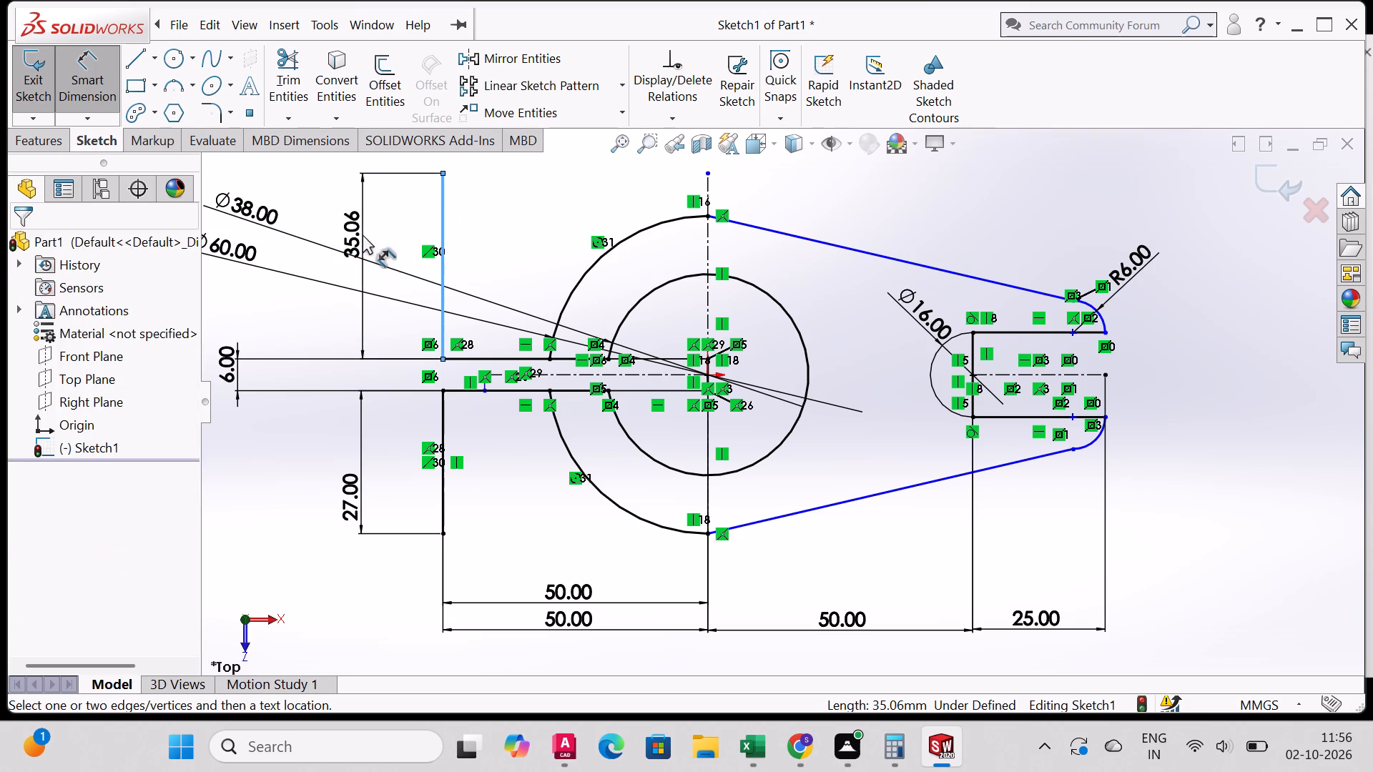
text(27)
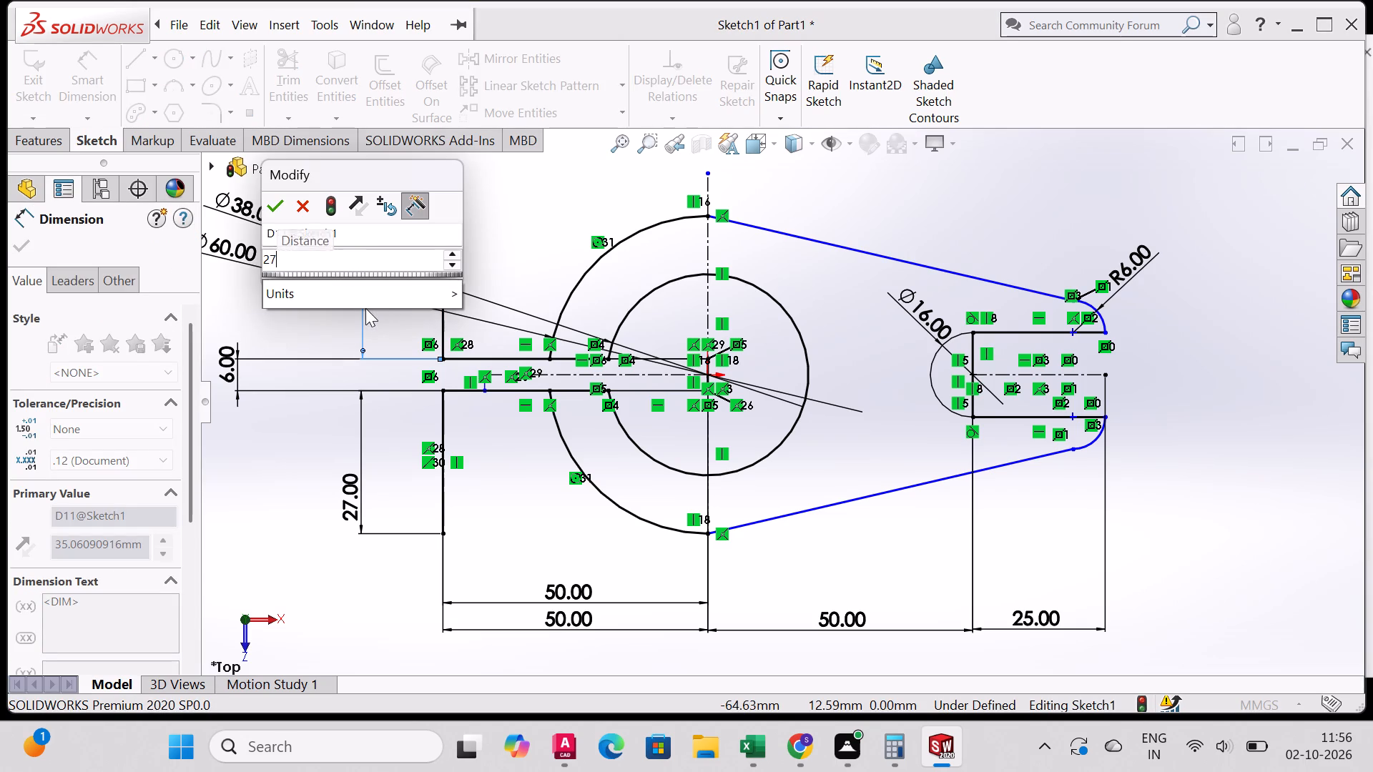
click(265, 210)
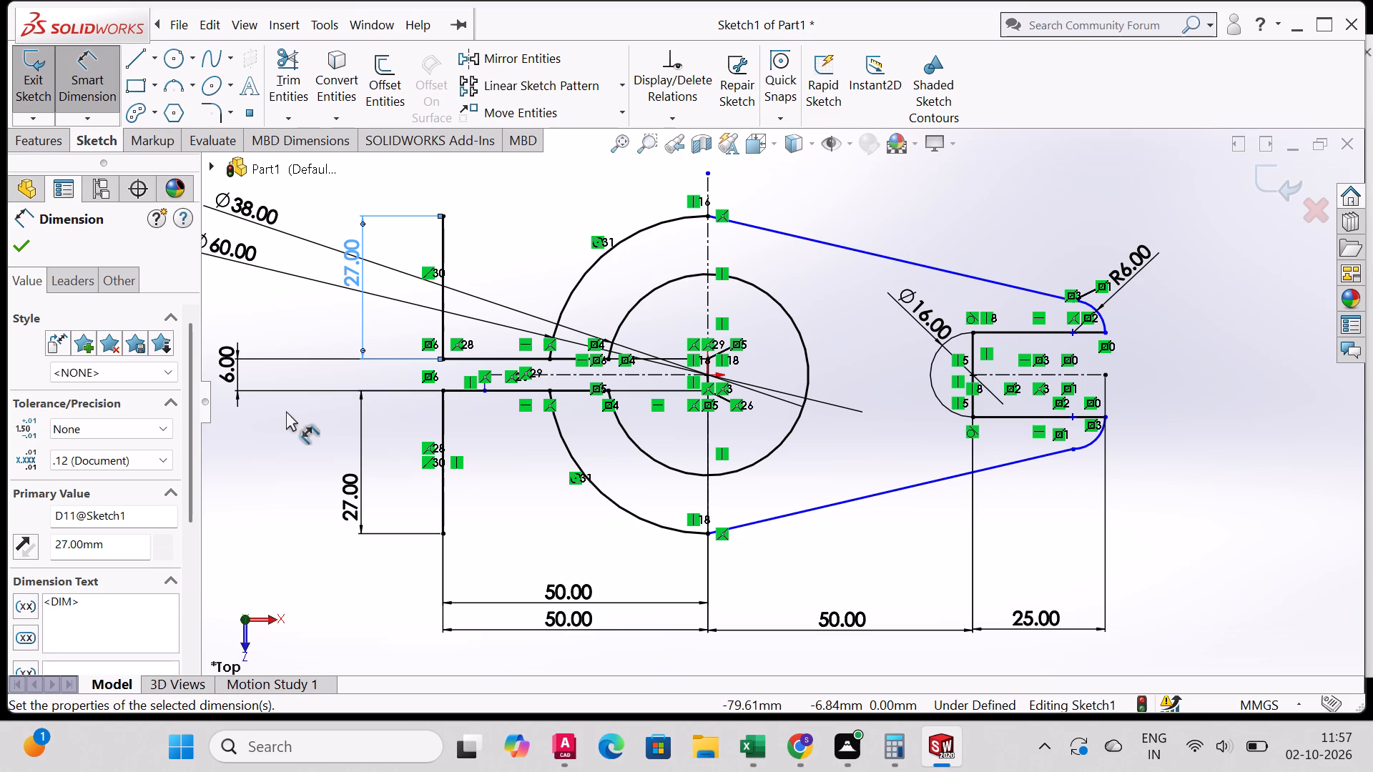
click(558, 16)
Extend the upper and lower Ø60 arcs past the slanted edges until they join on the side facing the open slot.
click(295, 111)
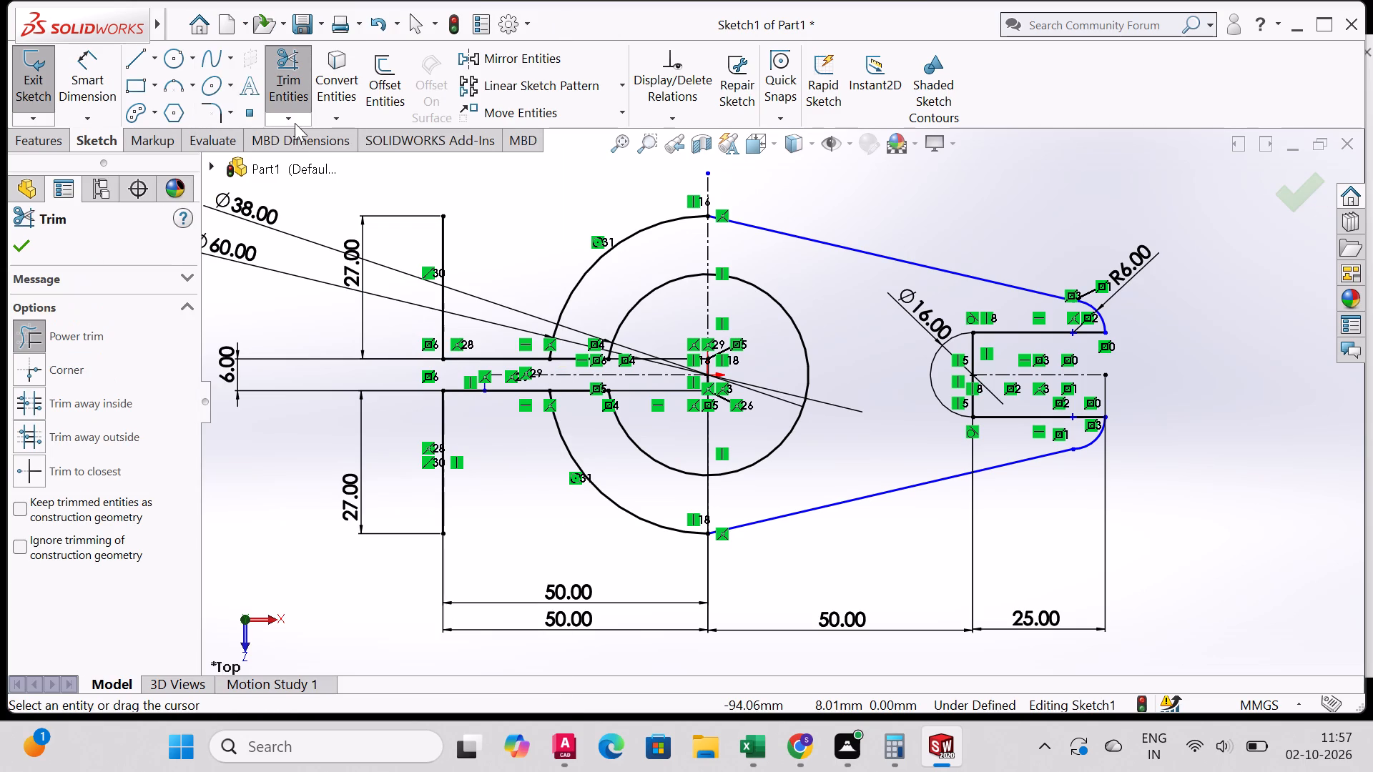
click(295, 123)
click(298, 169)
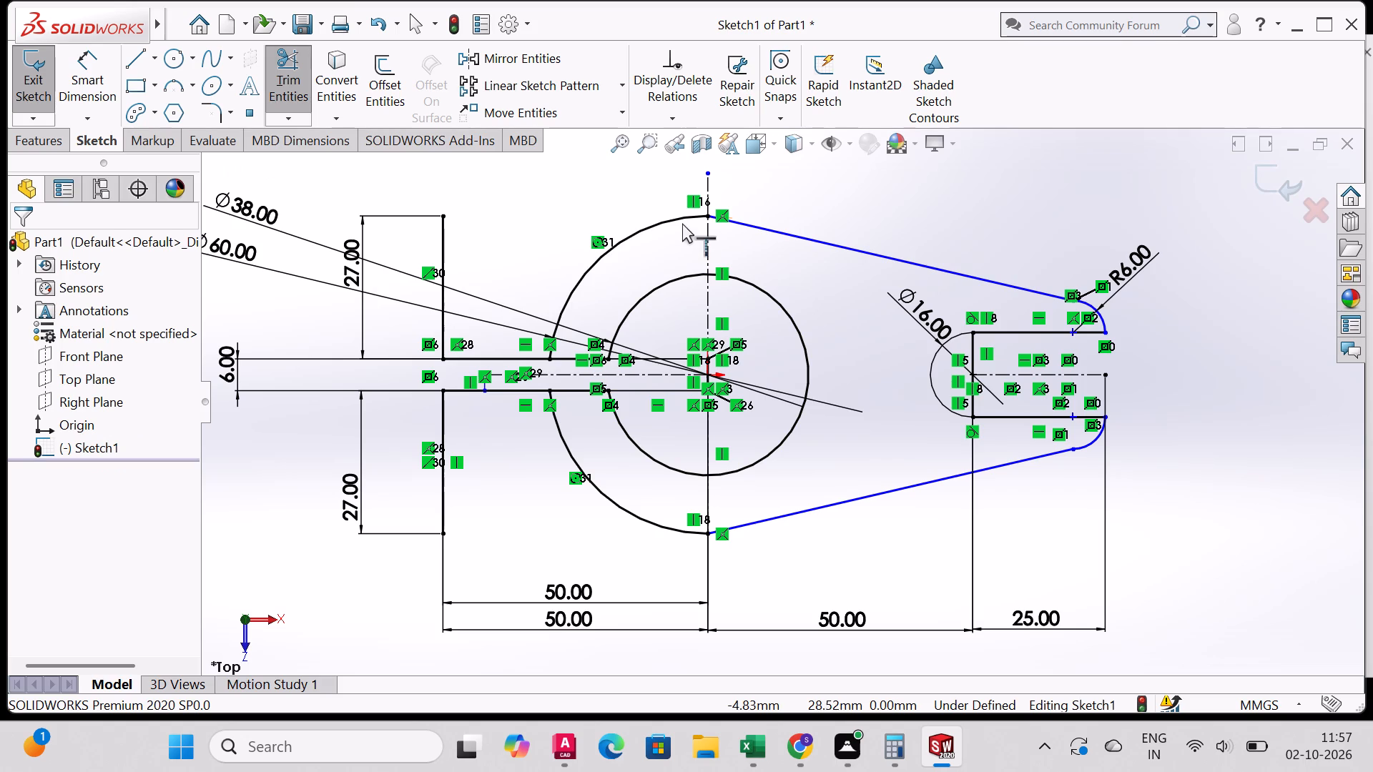
click(683, 217)
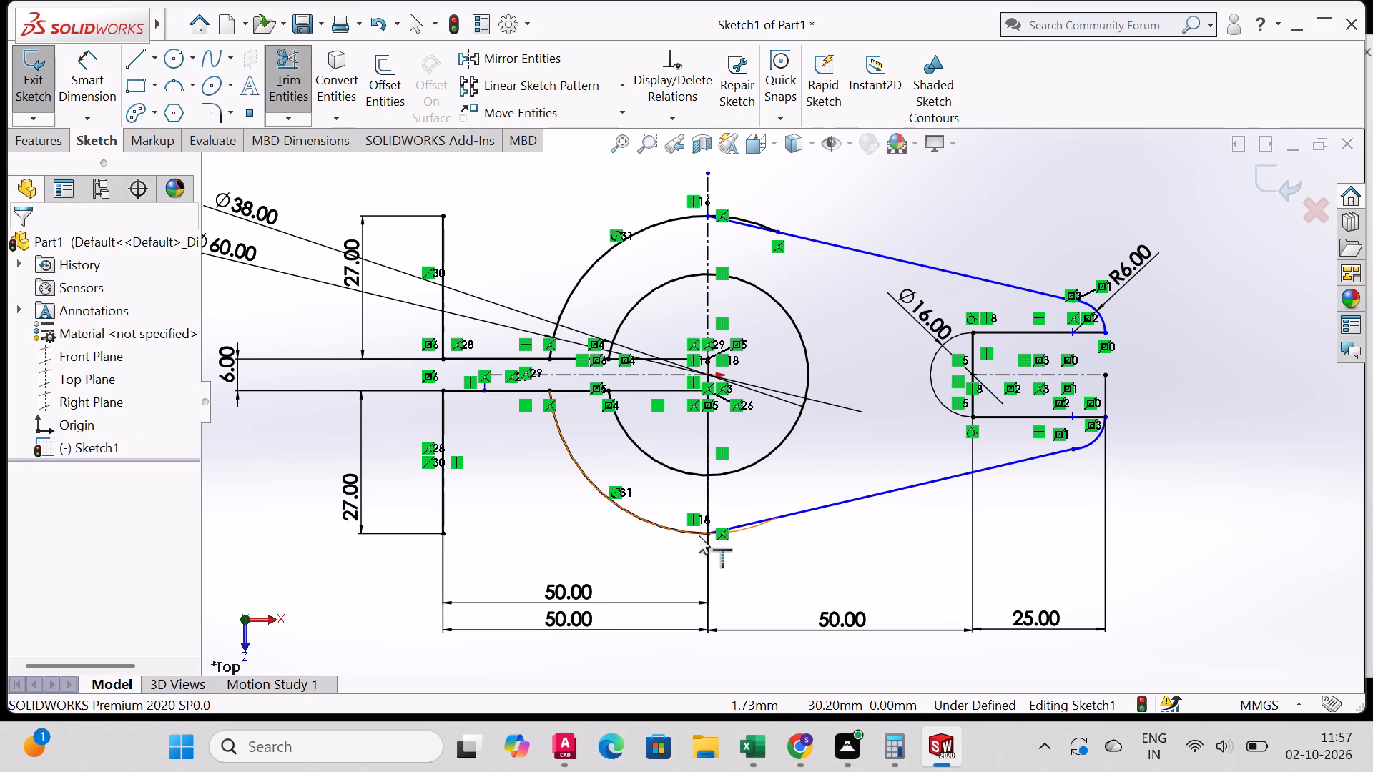
click(694, 533)
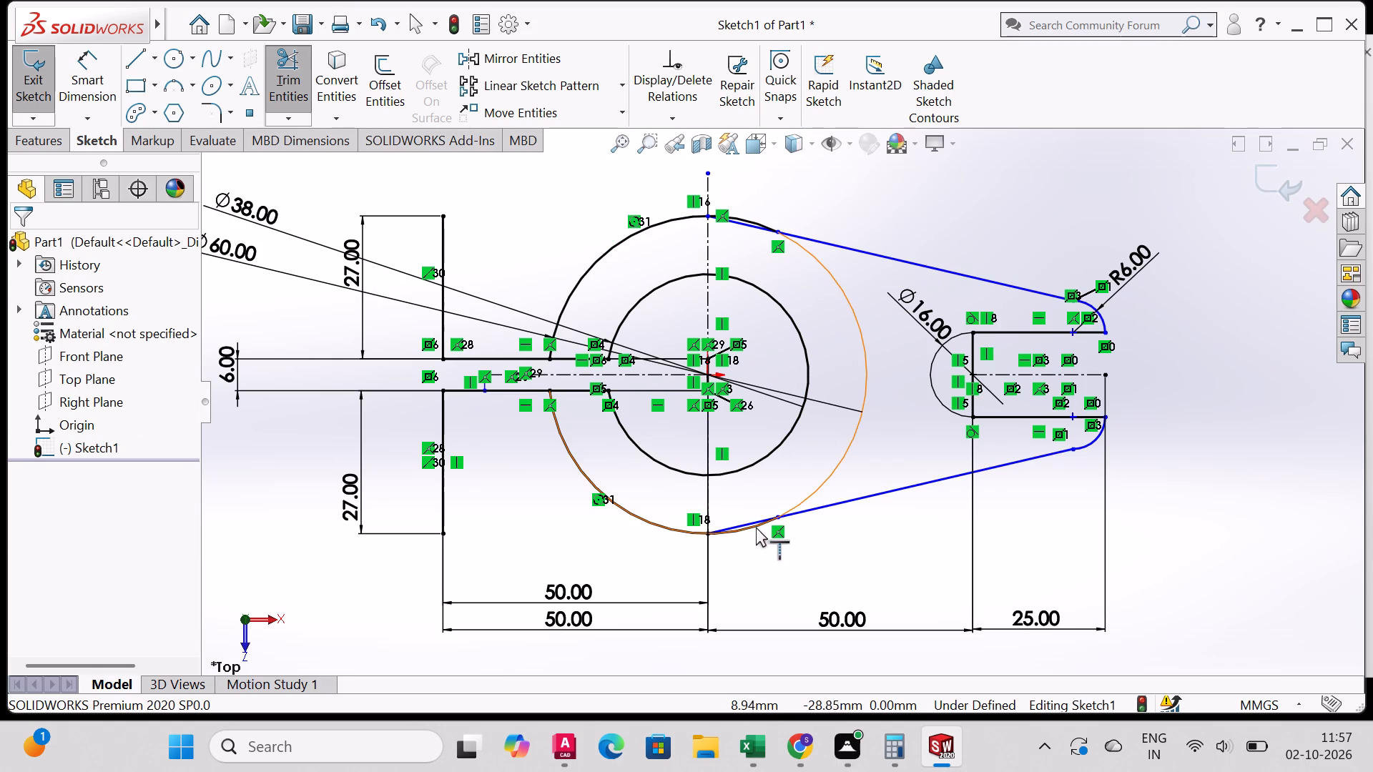
click(756, 527)
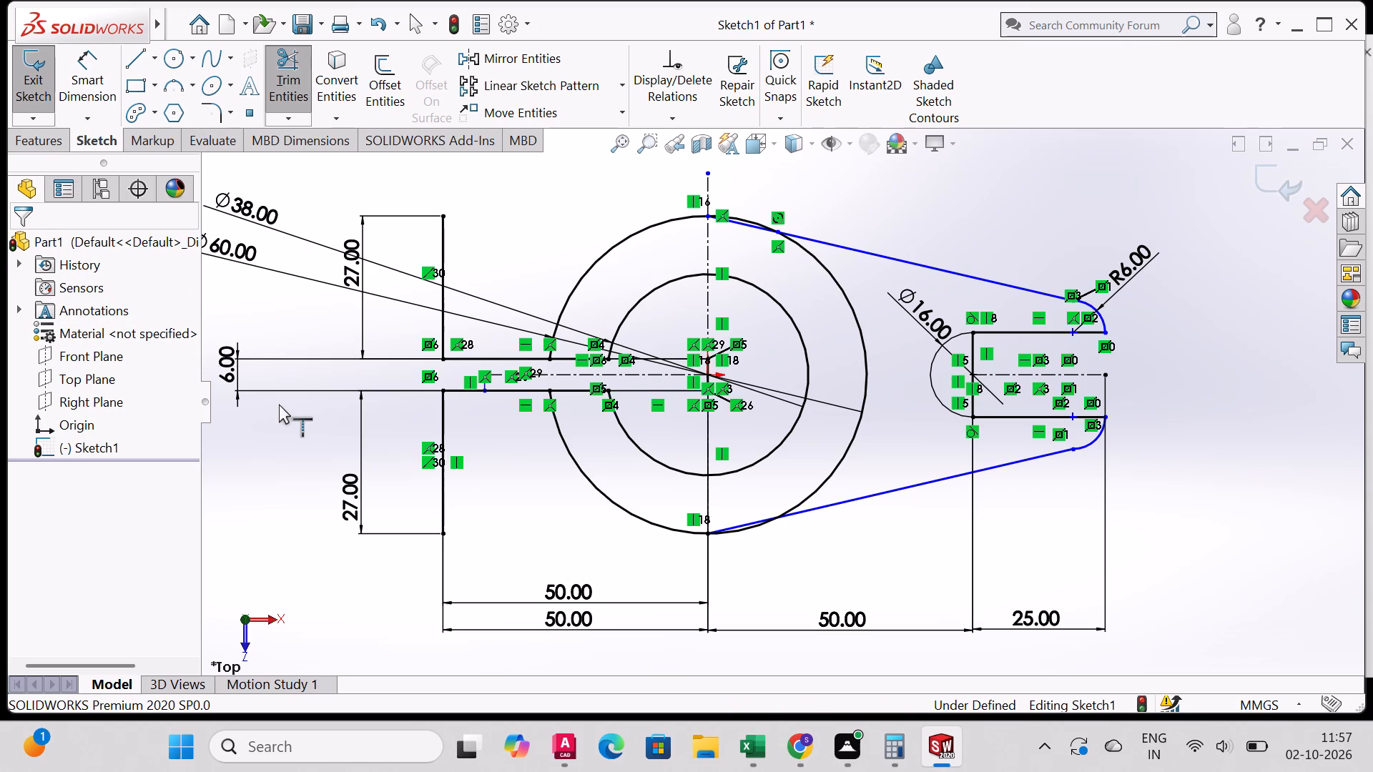
key(Escape)
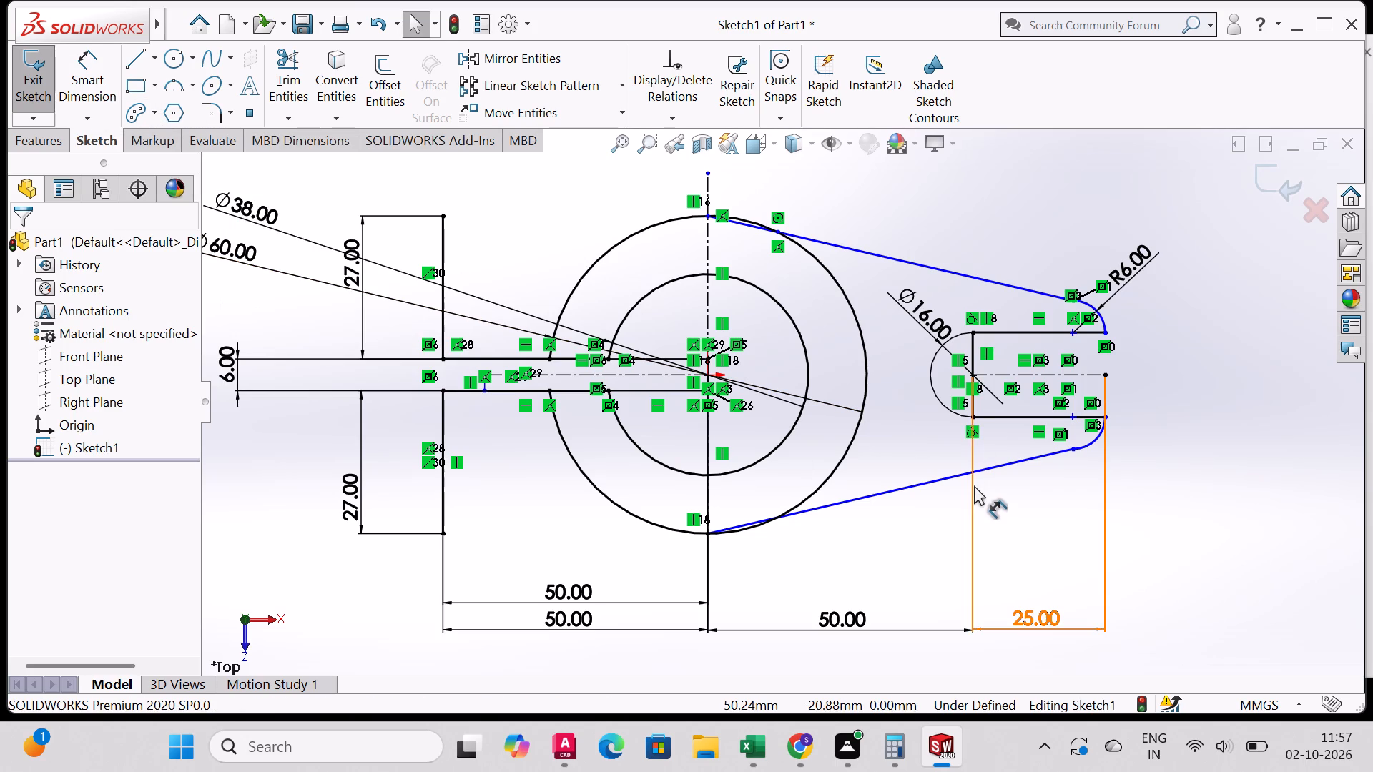
Sketch a vertical line about 18 mm long from the Ø16 slot arc's centre down to the lower slanted edge.
click(132, 66)
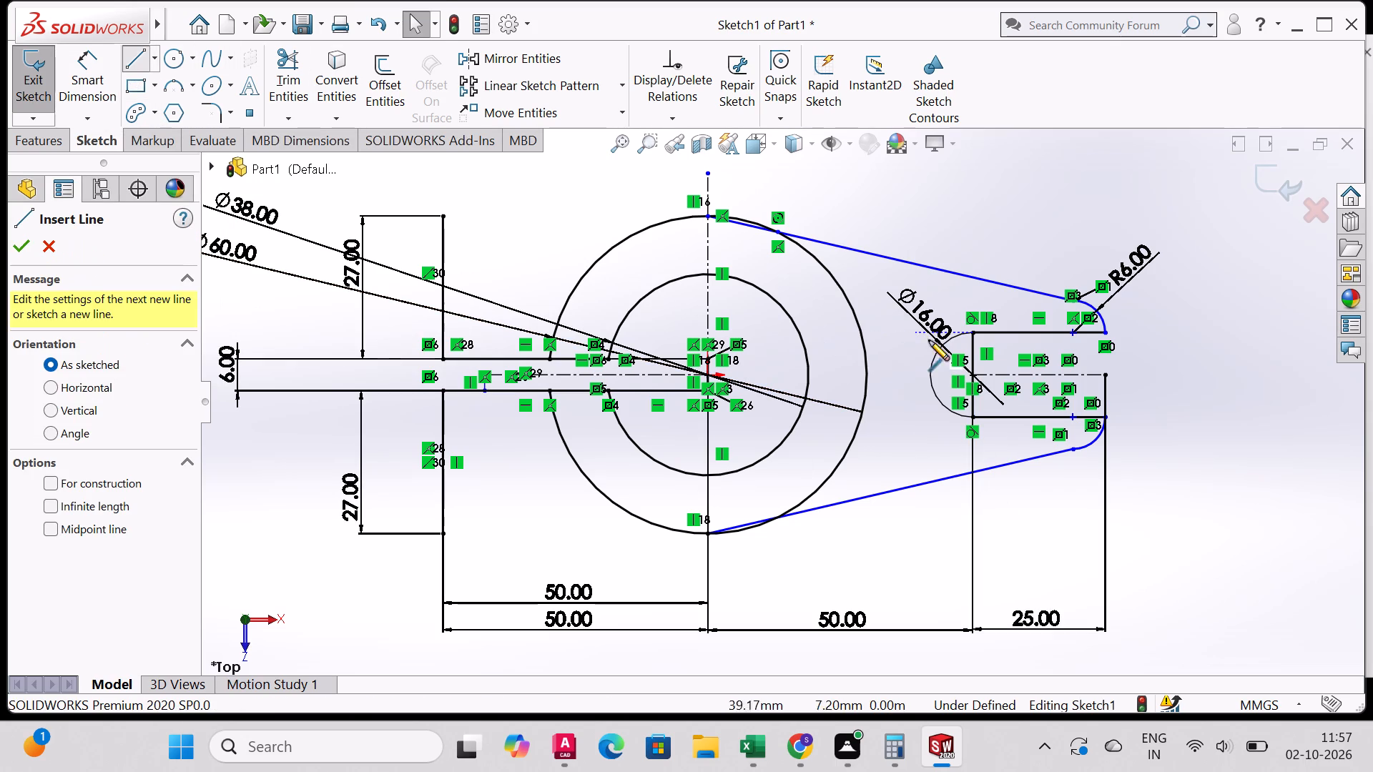
click(972, 379)
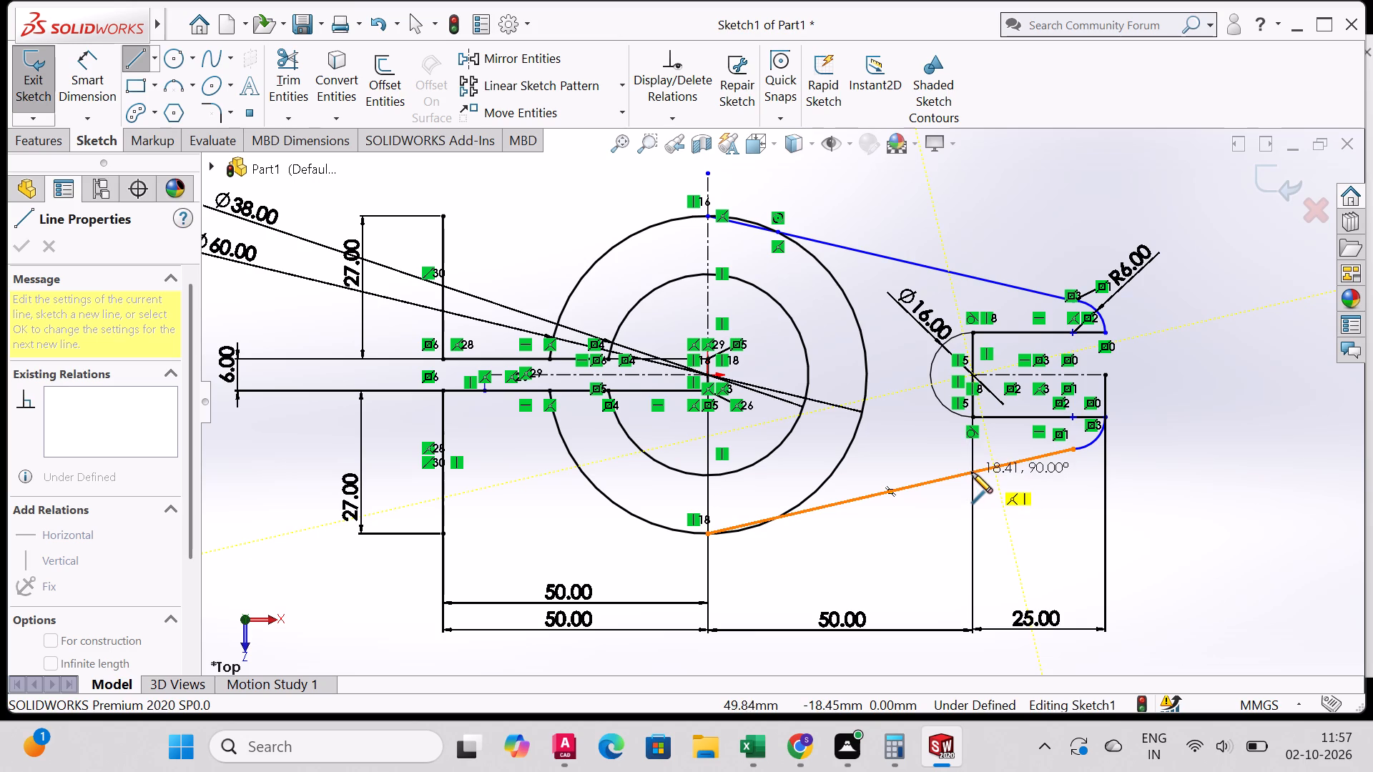
click(973, 472)
right_click(973, 472)
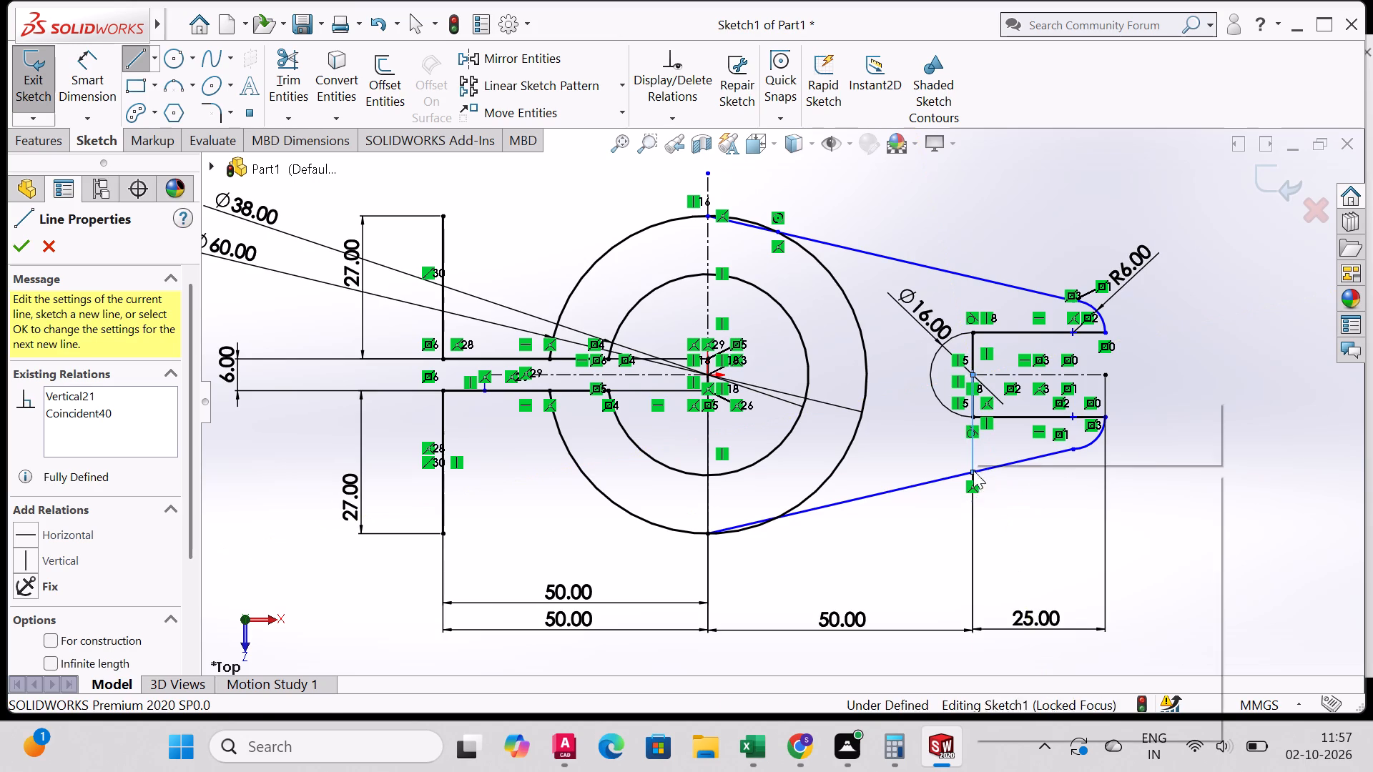
click(1010, 484)
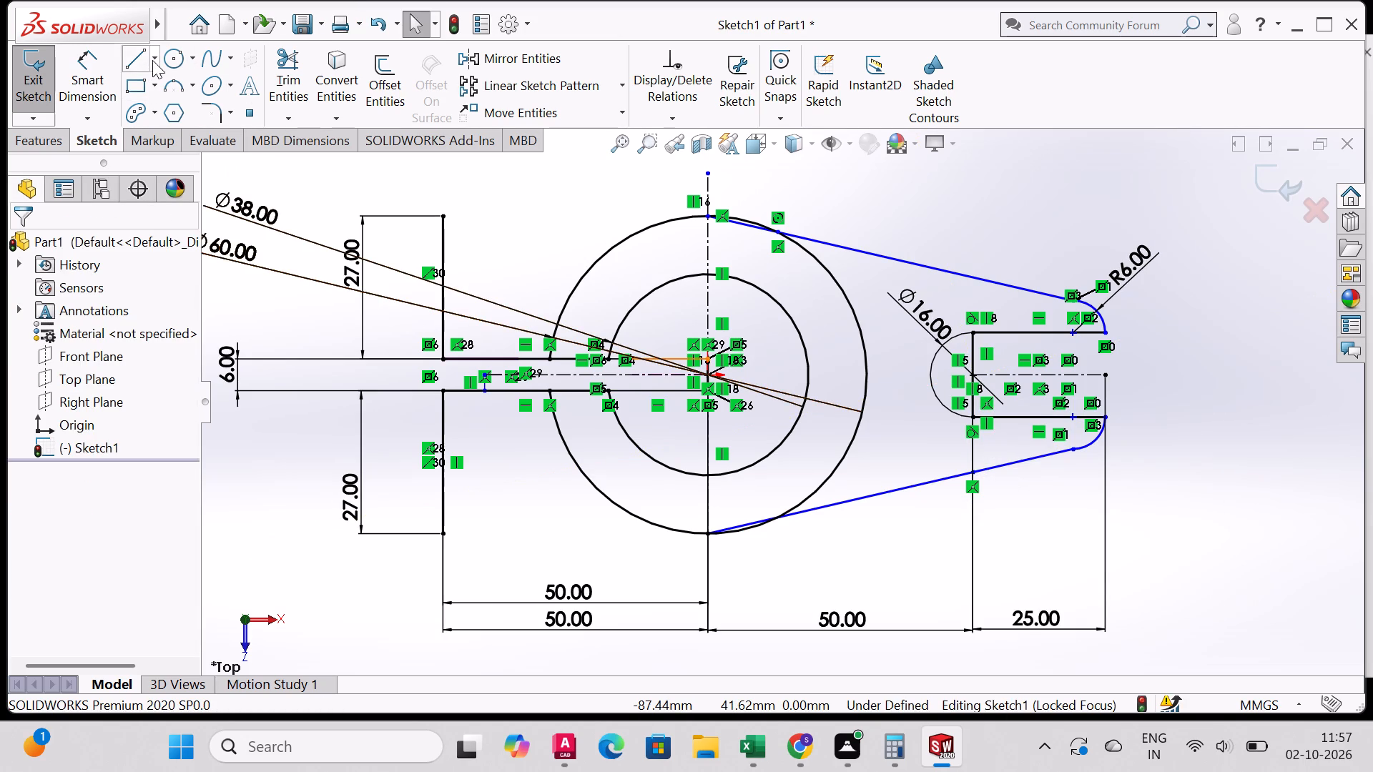
Add a driven horizontal dimension between the origin and the Ø16 slot arc's centre.
click(90, 67)
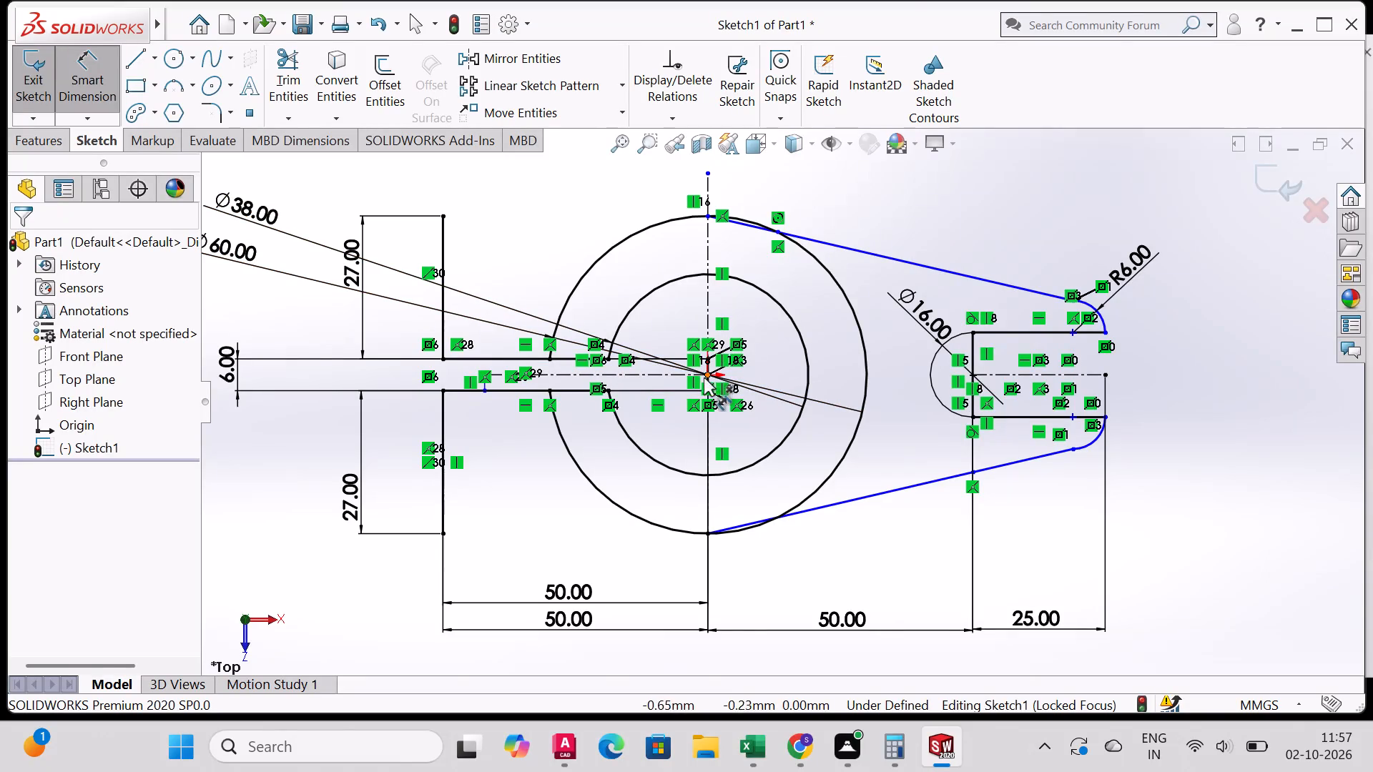
click(706, 375)
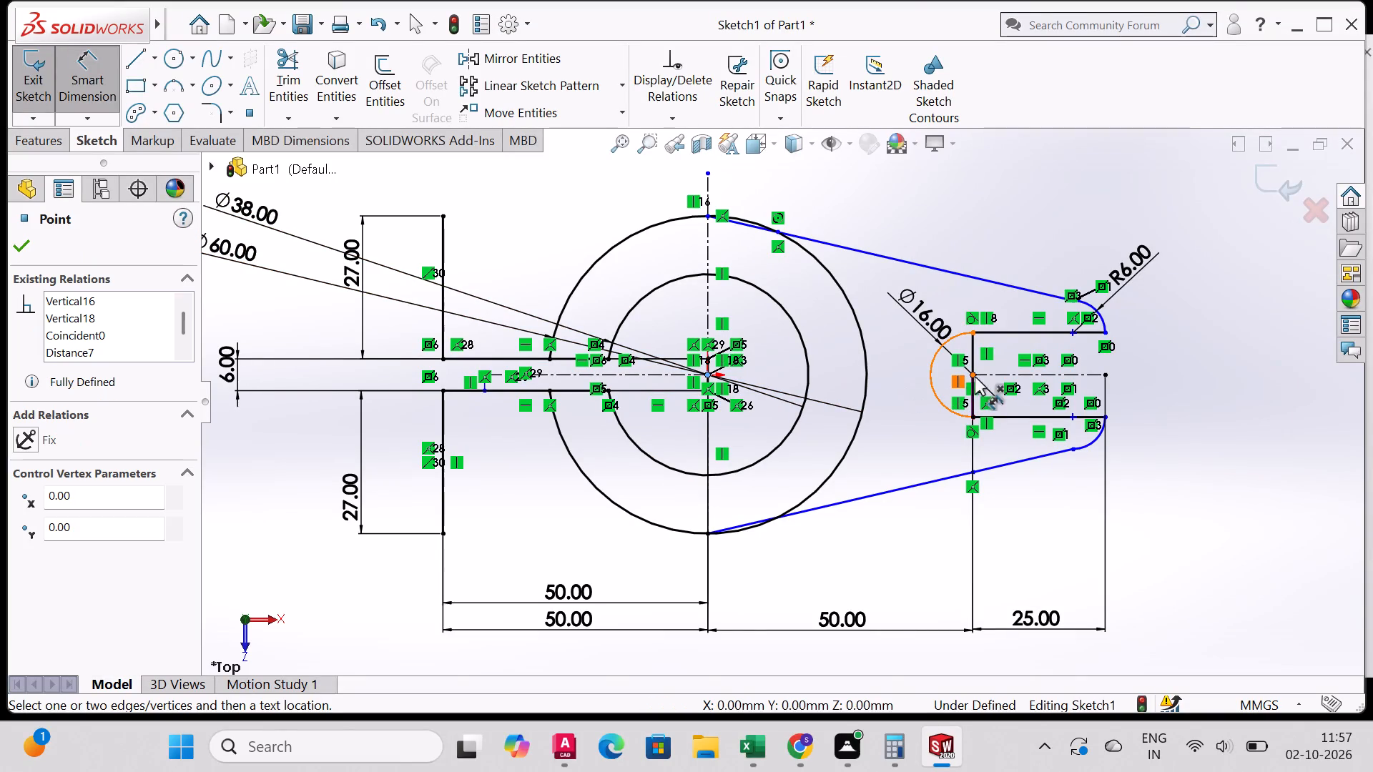
click(974, 375)
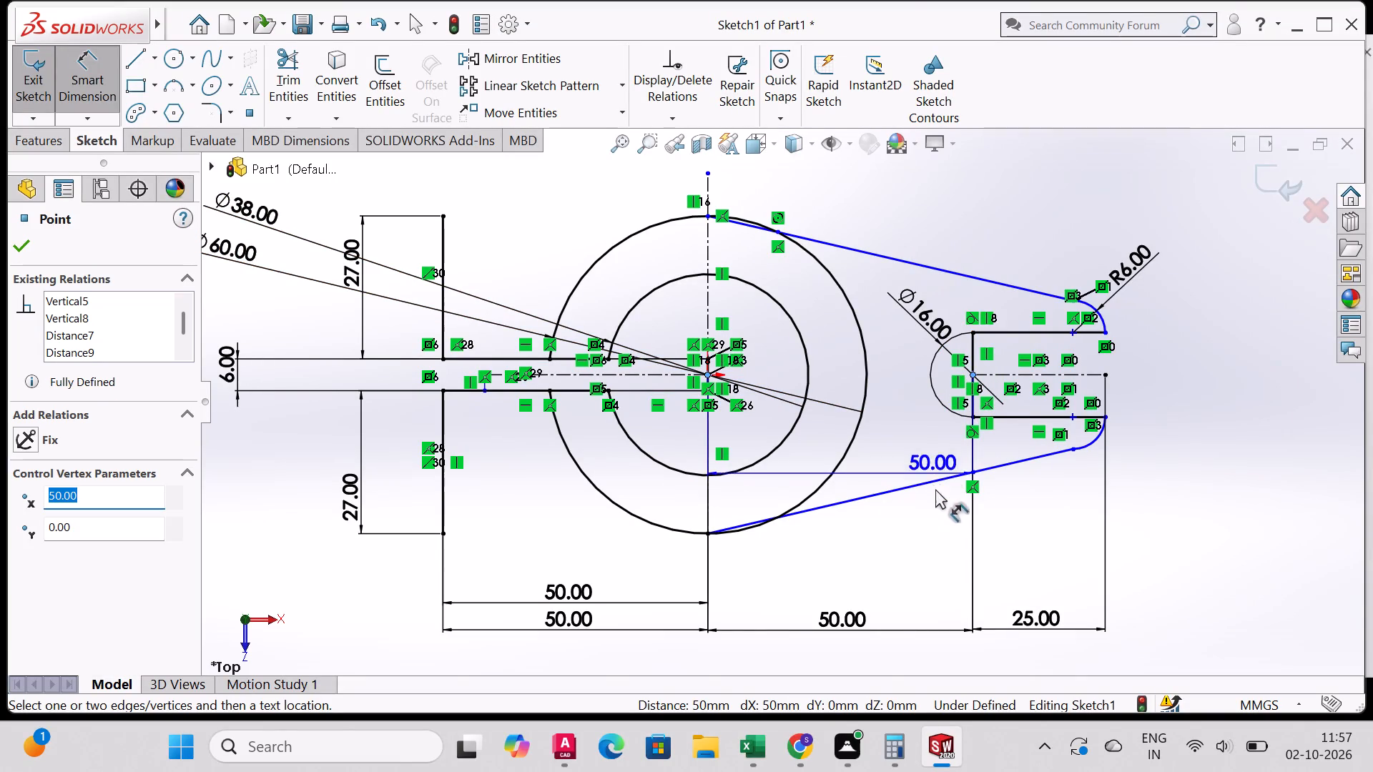
click(841, 632)
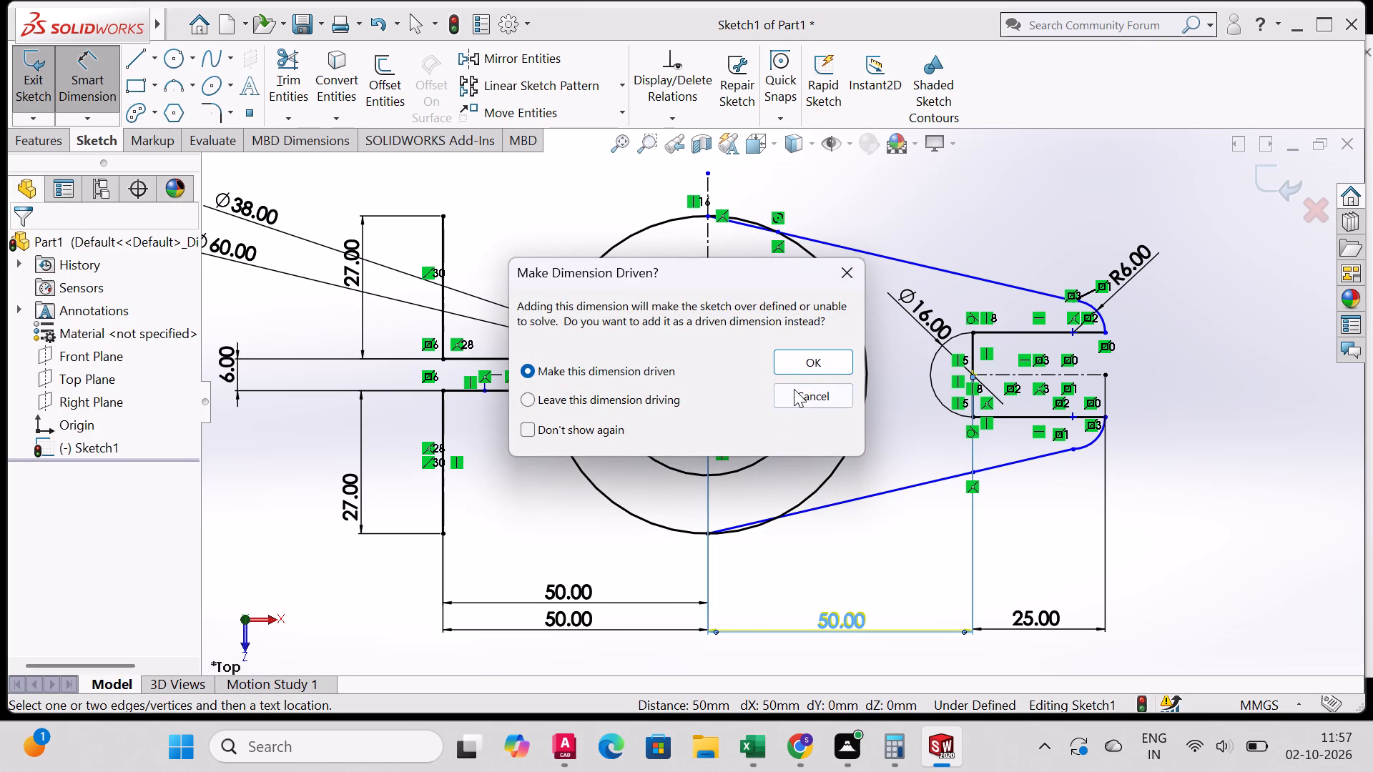
click(806, 371)
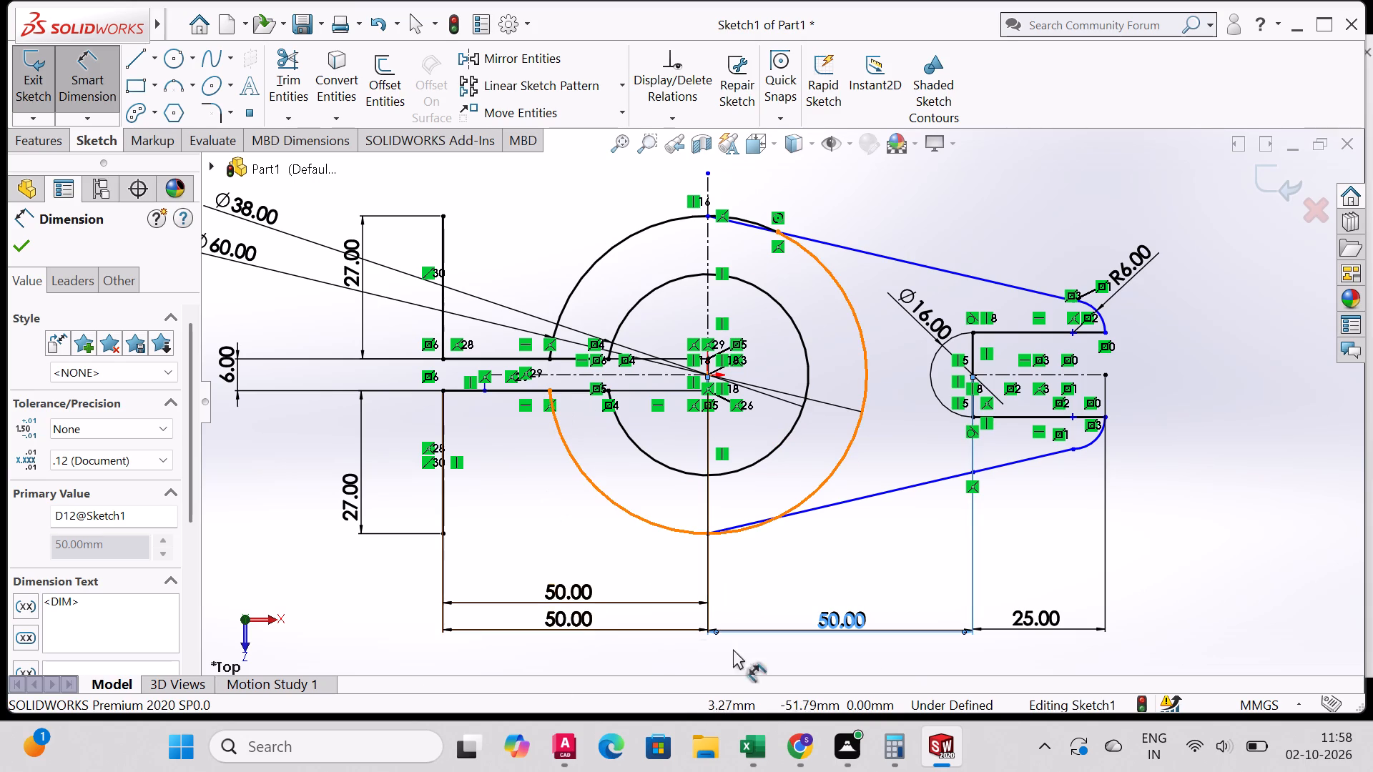
Delete both 50 mm horizontal dimensions between the vertical end lines and the vertical centerline.
click(561, 596)
key(Delete)
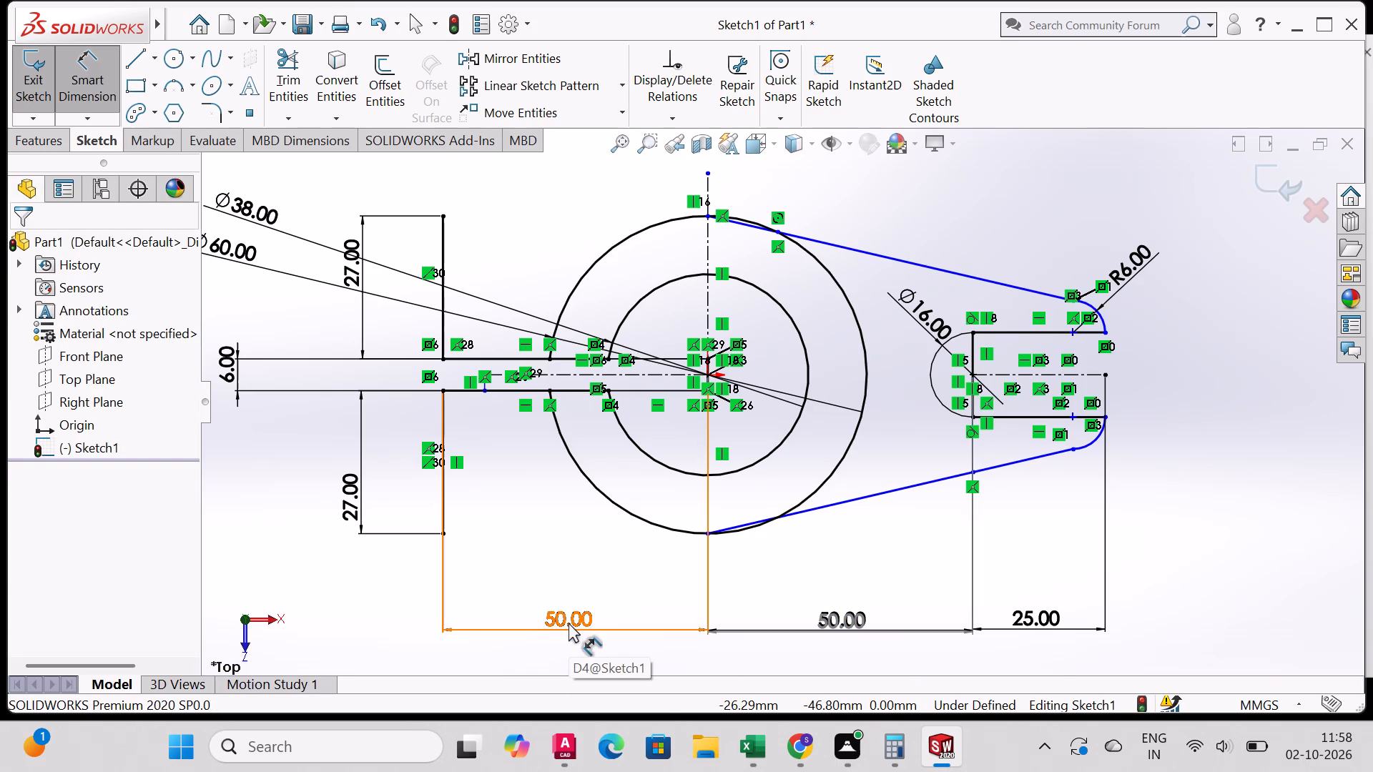
click(569, 623)
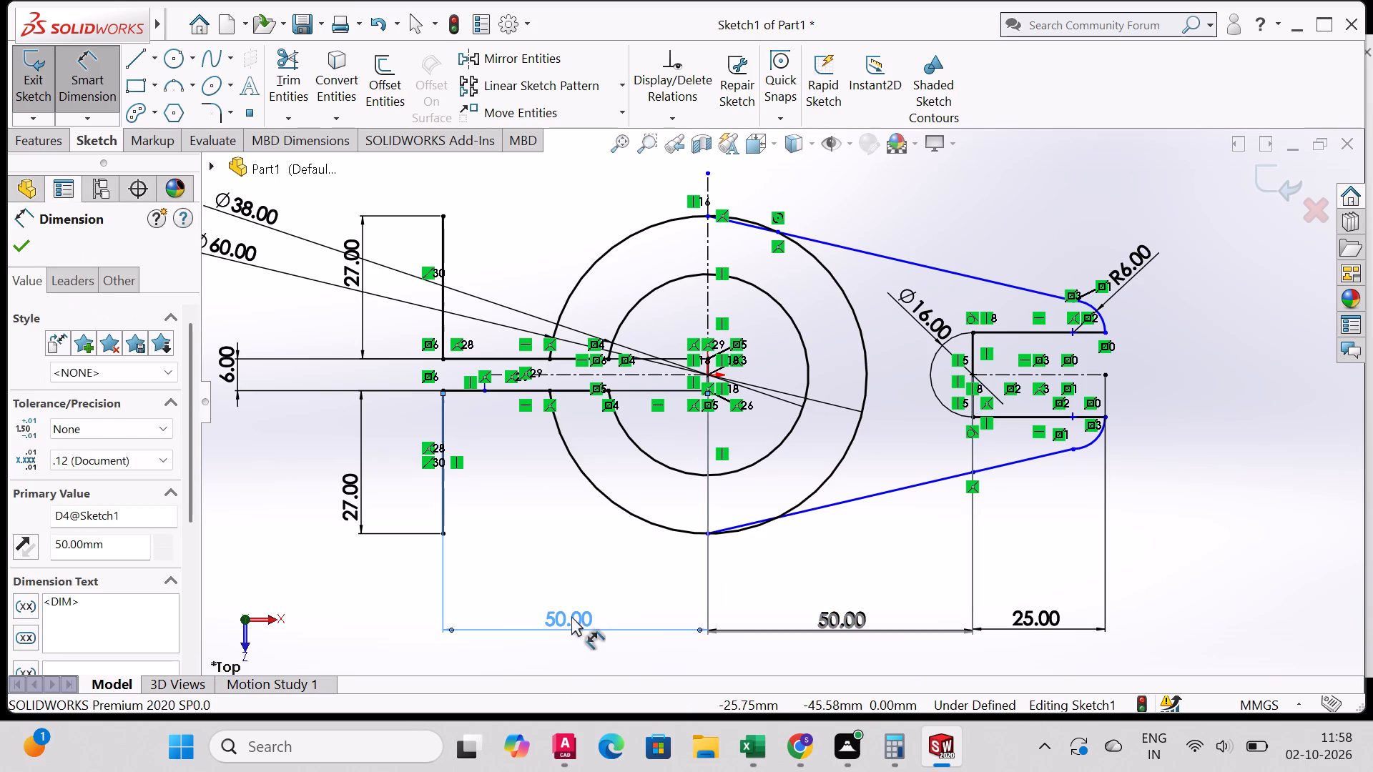
key(Delete)
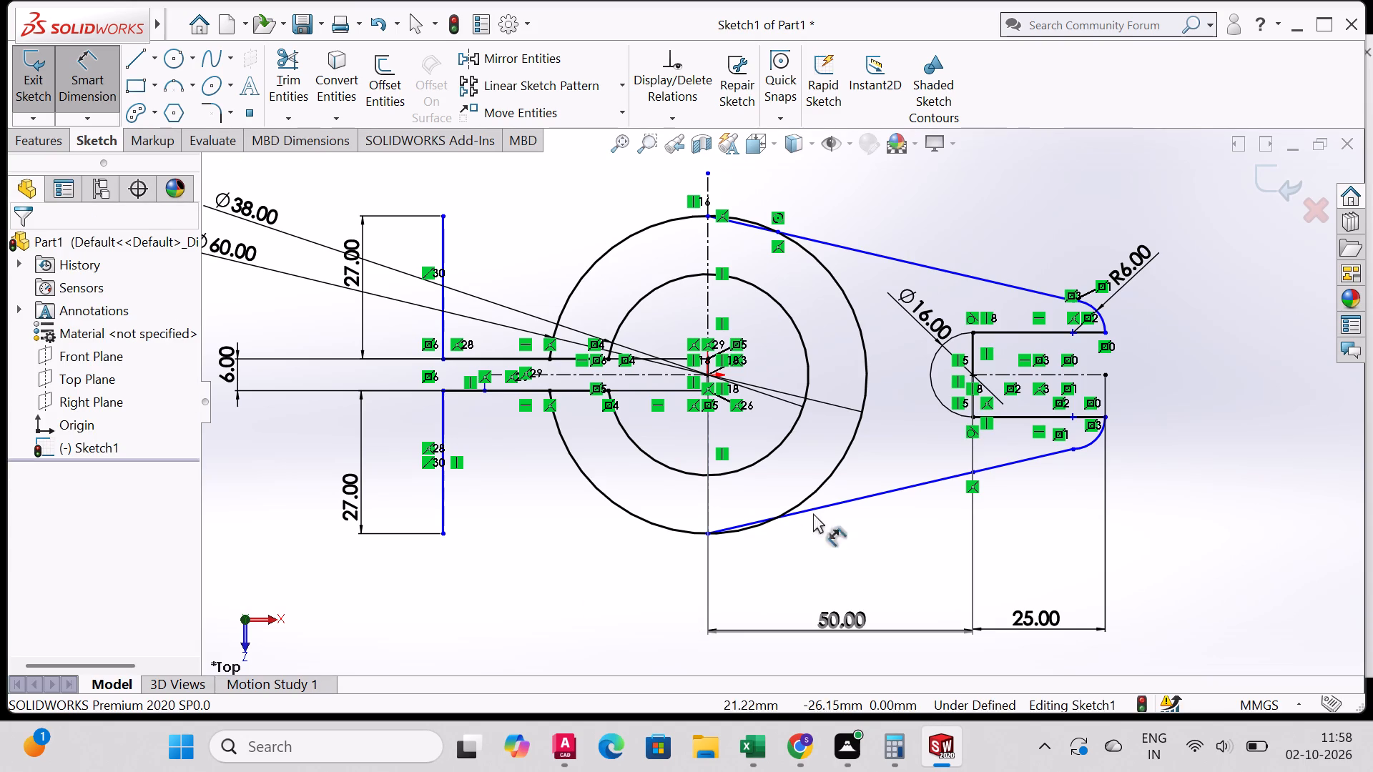
Extrude the arm region between the Ø60 circle and open slot, plus the lower slot prong, as a 12 mm blind boss.
scroll(611, 367, up, 3)
scroll(621, 369, down, 4)
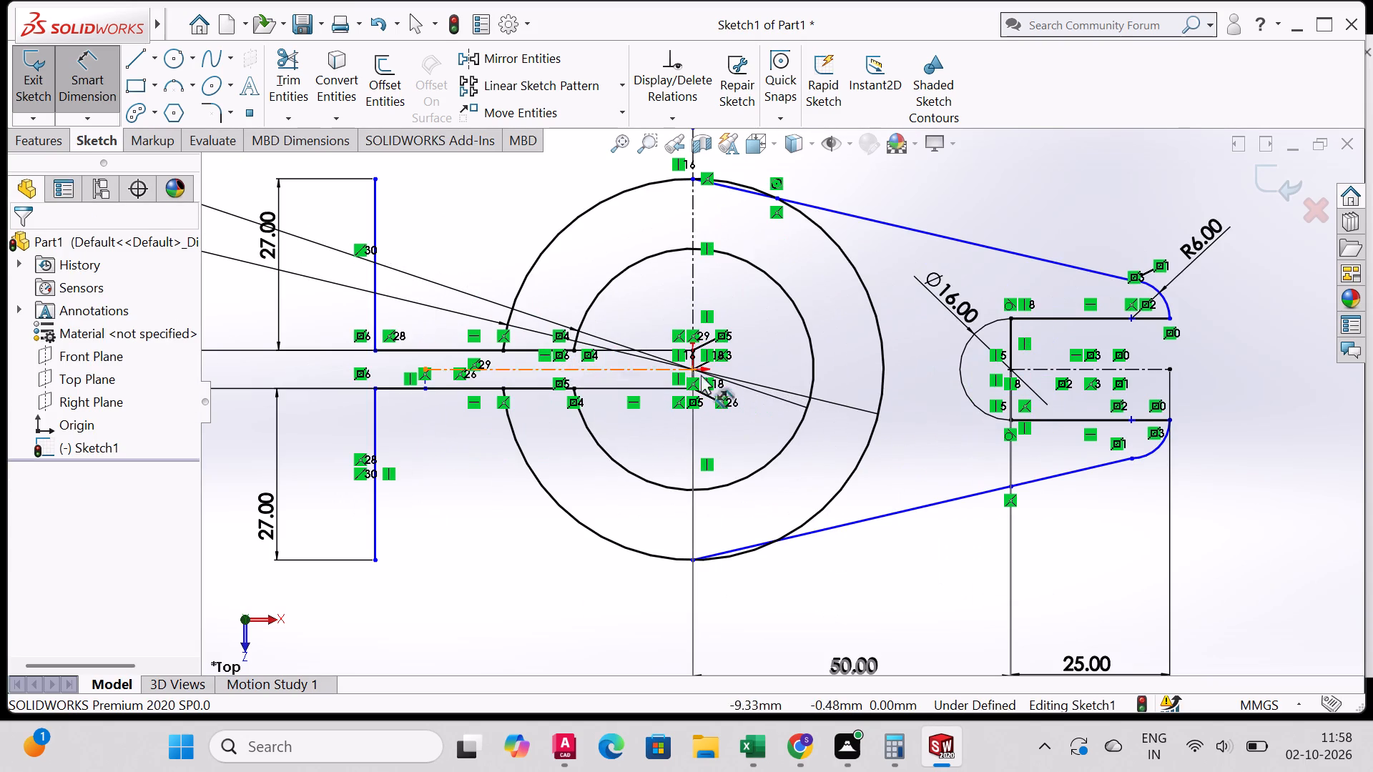
scroll(895, 495, down, 3)
scroll(899, 495, up, 4)
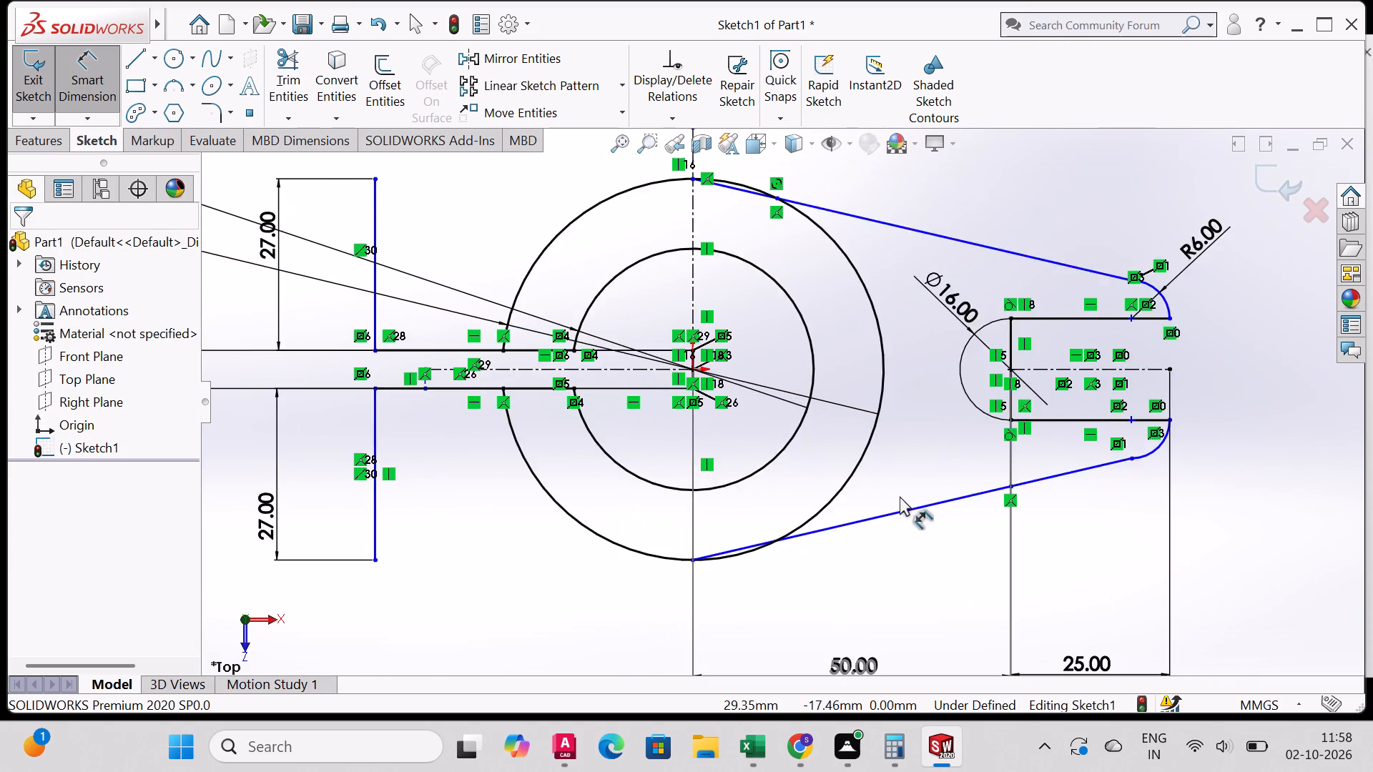
scroll(900, 496, up, 2)
click(50, 145)
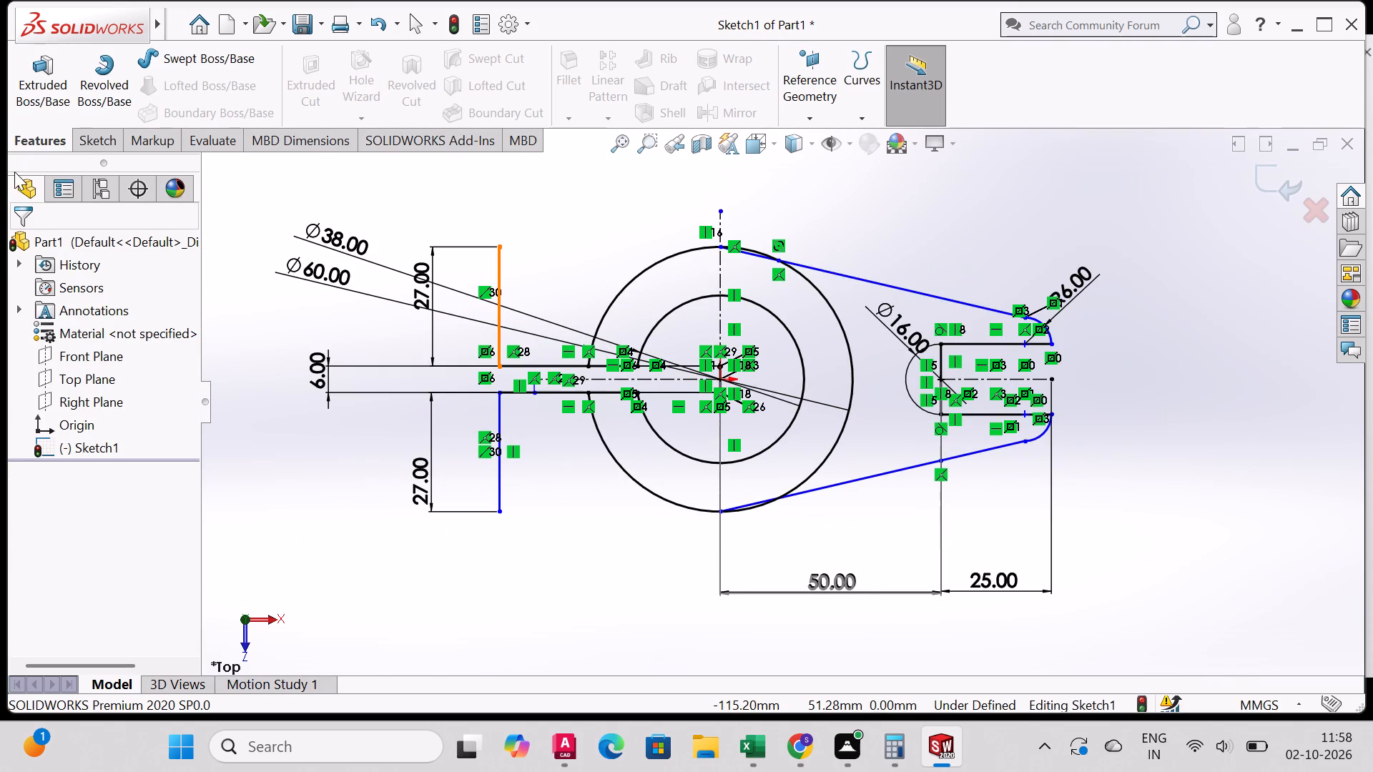
click(40, 102)
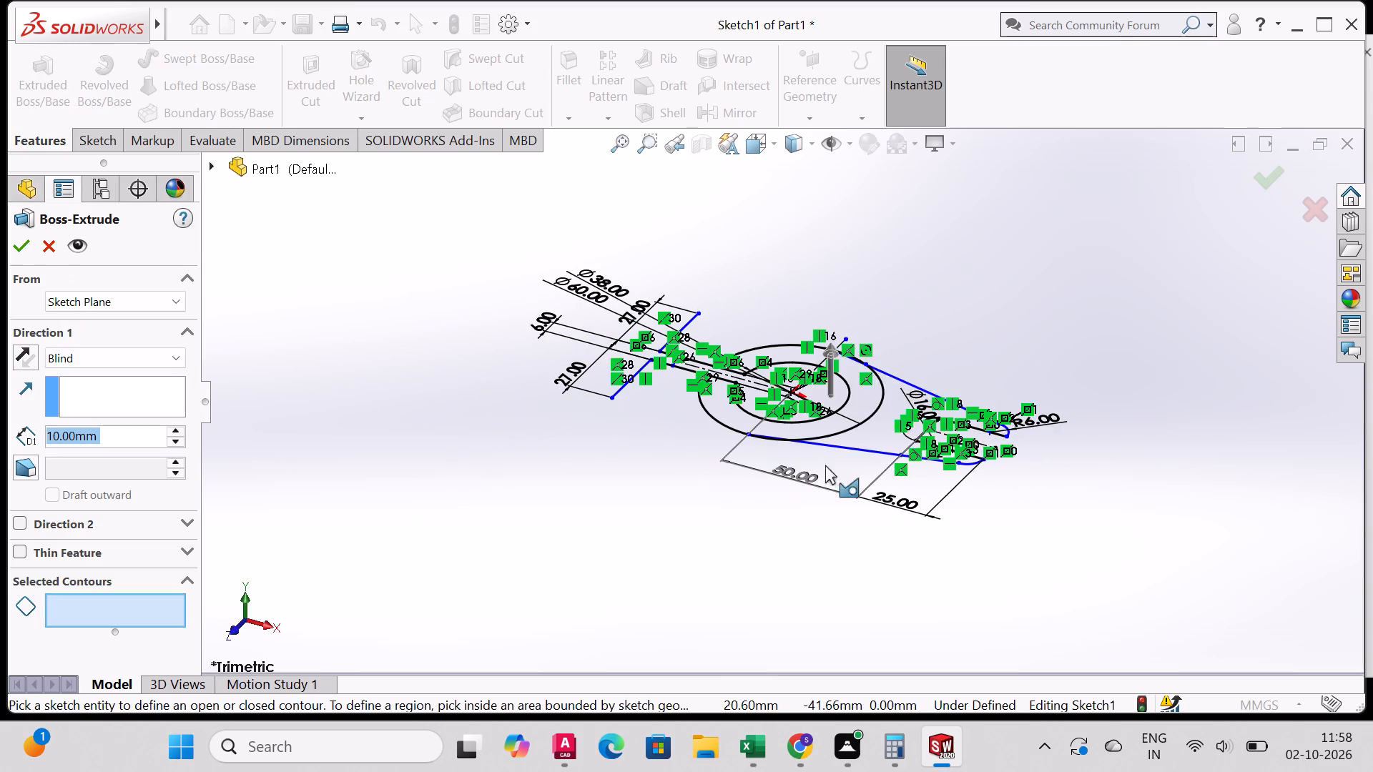
click(865, 445)
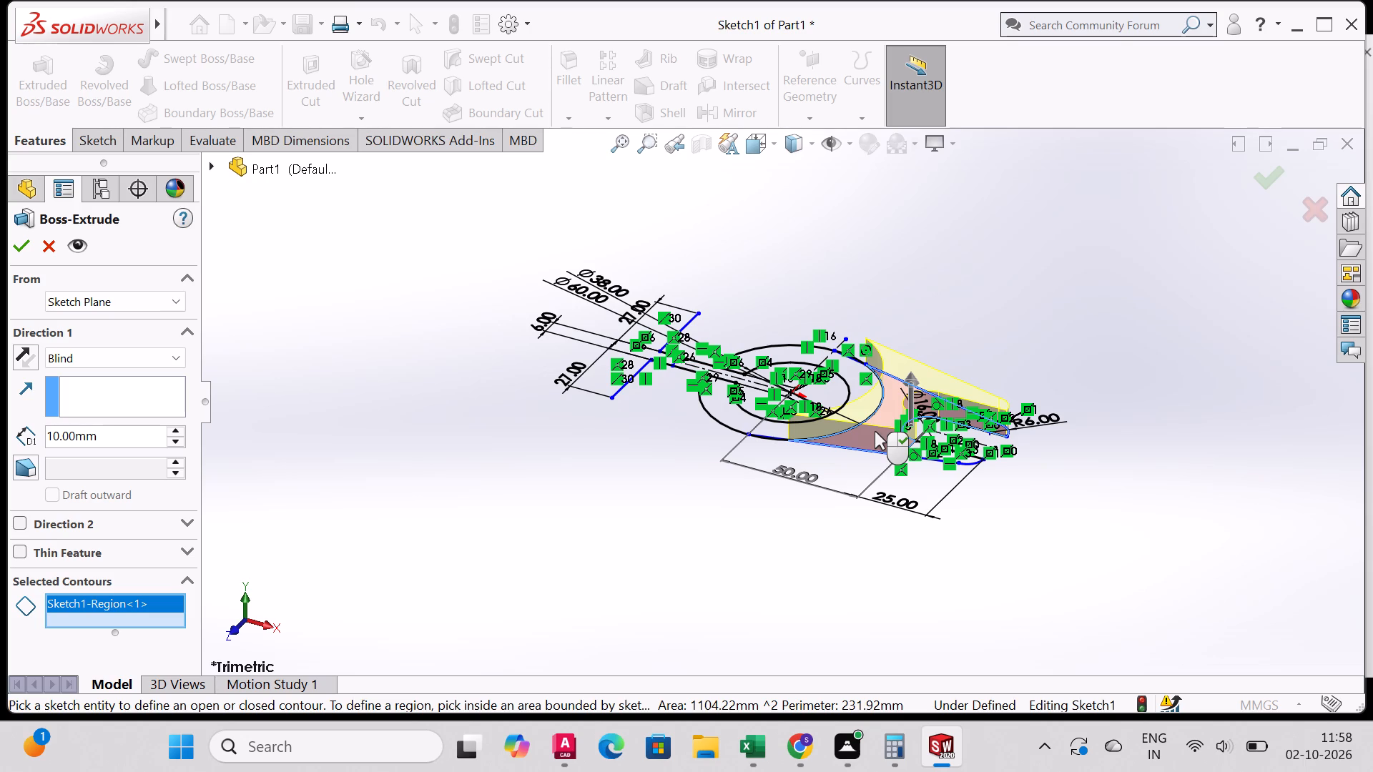
scroll(973, 420, down, 1)
middle_drag(975, 417, 973, 467)
scroll(973, 467, up, 1)
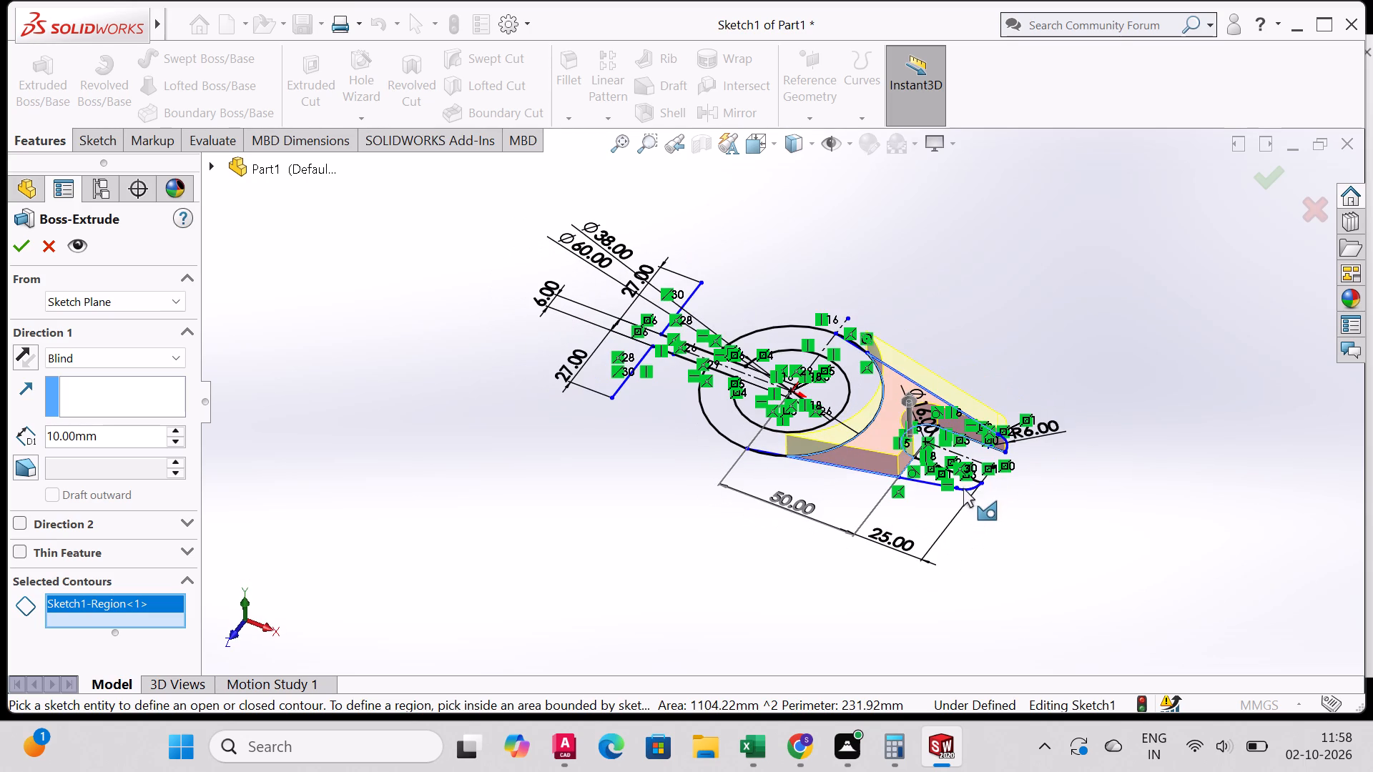
click(961, 482)
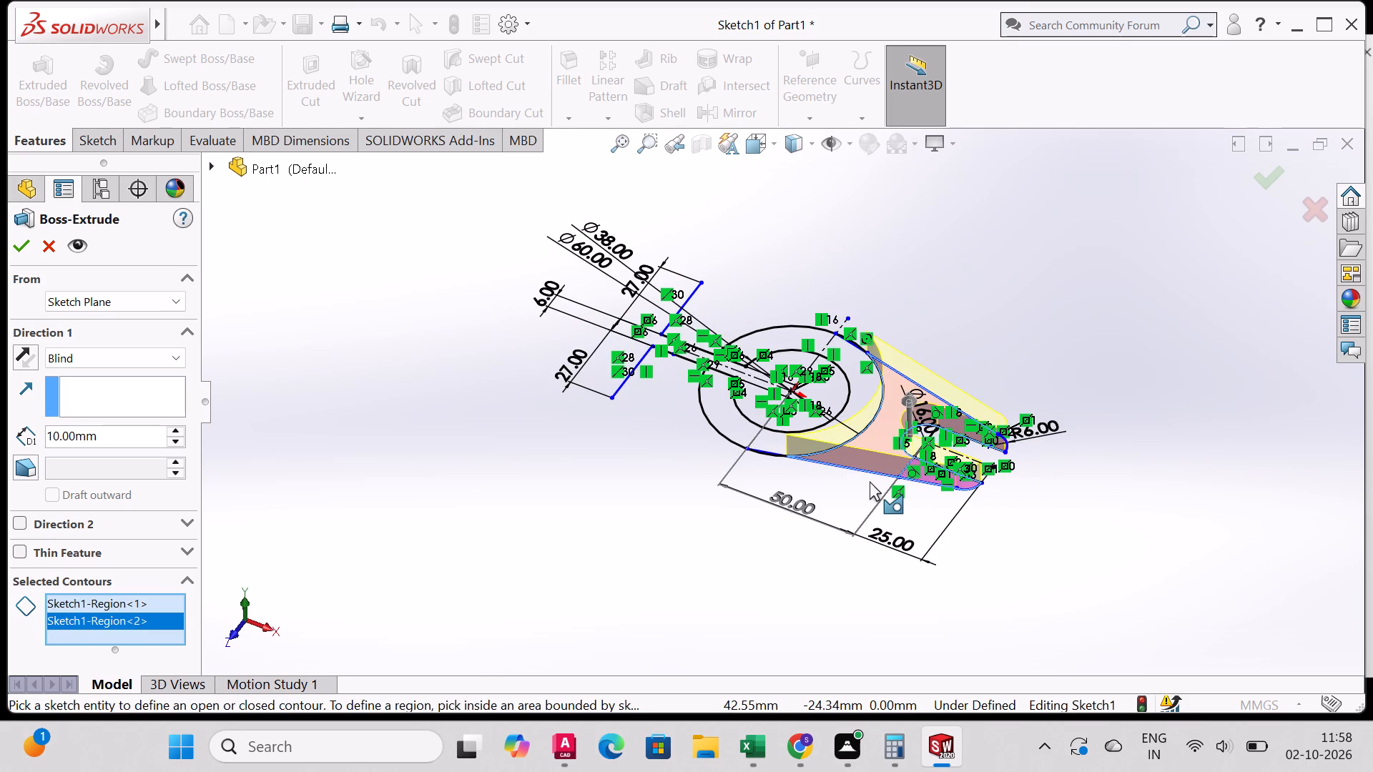
drag(121, 432, 0, 496)
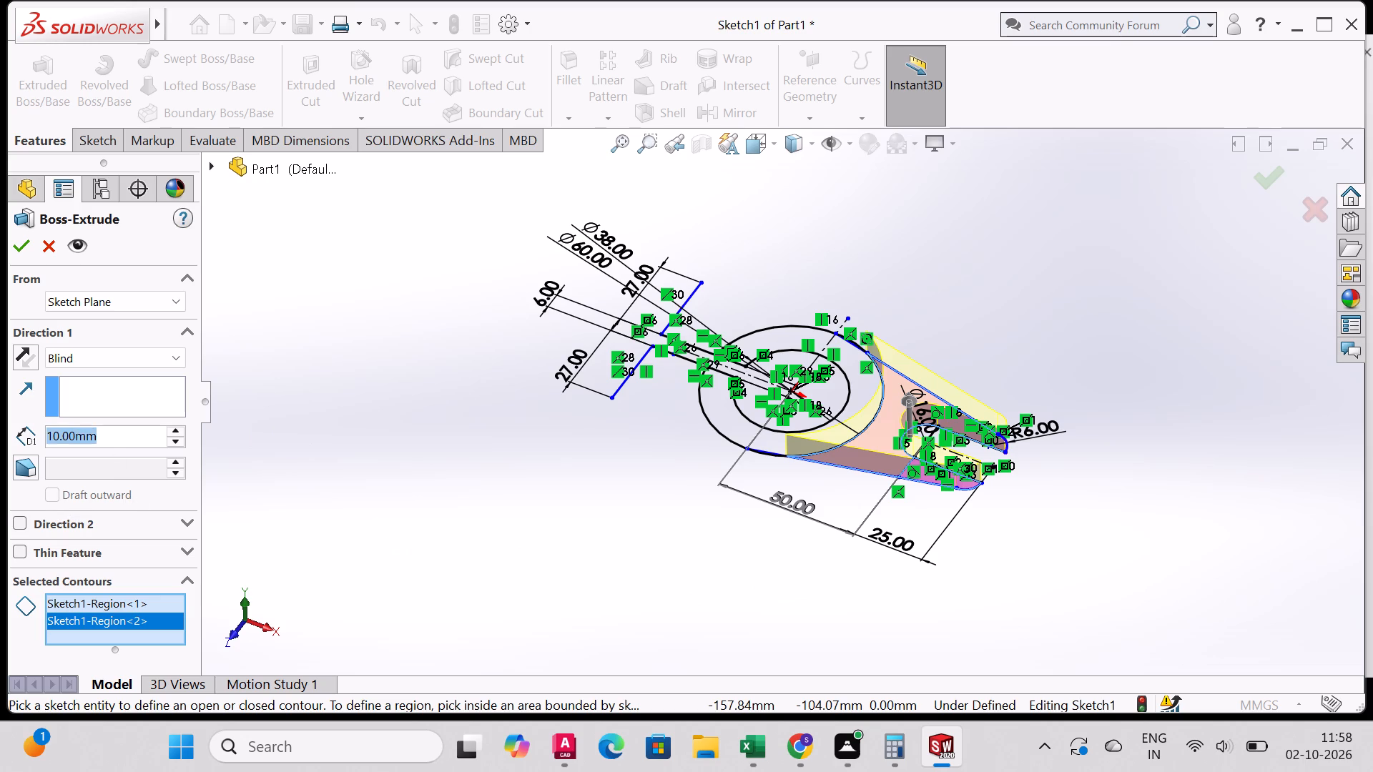
drag(0, 496, 0, 508)
text(12)
key(Return)
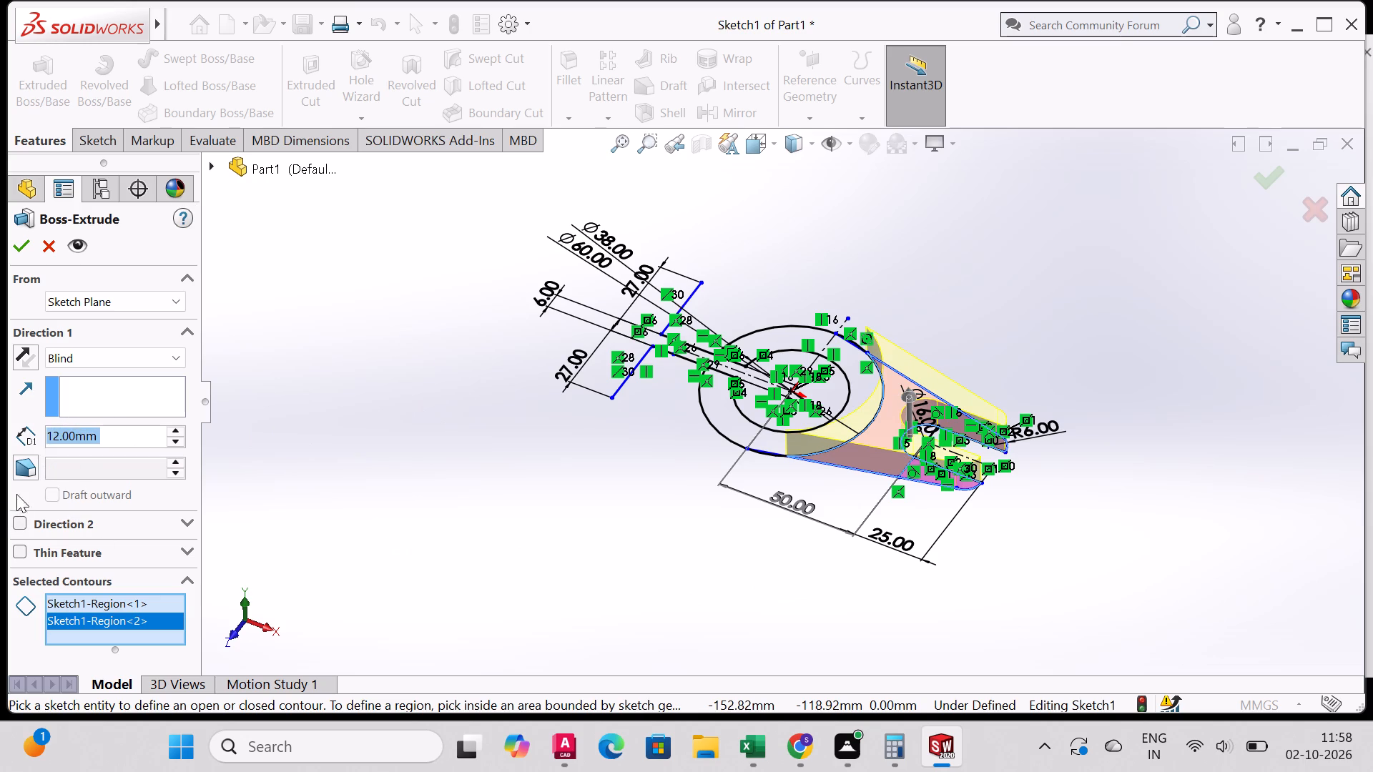
click(14, 244)
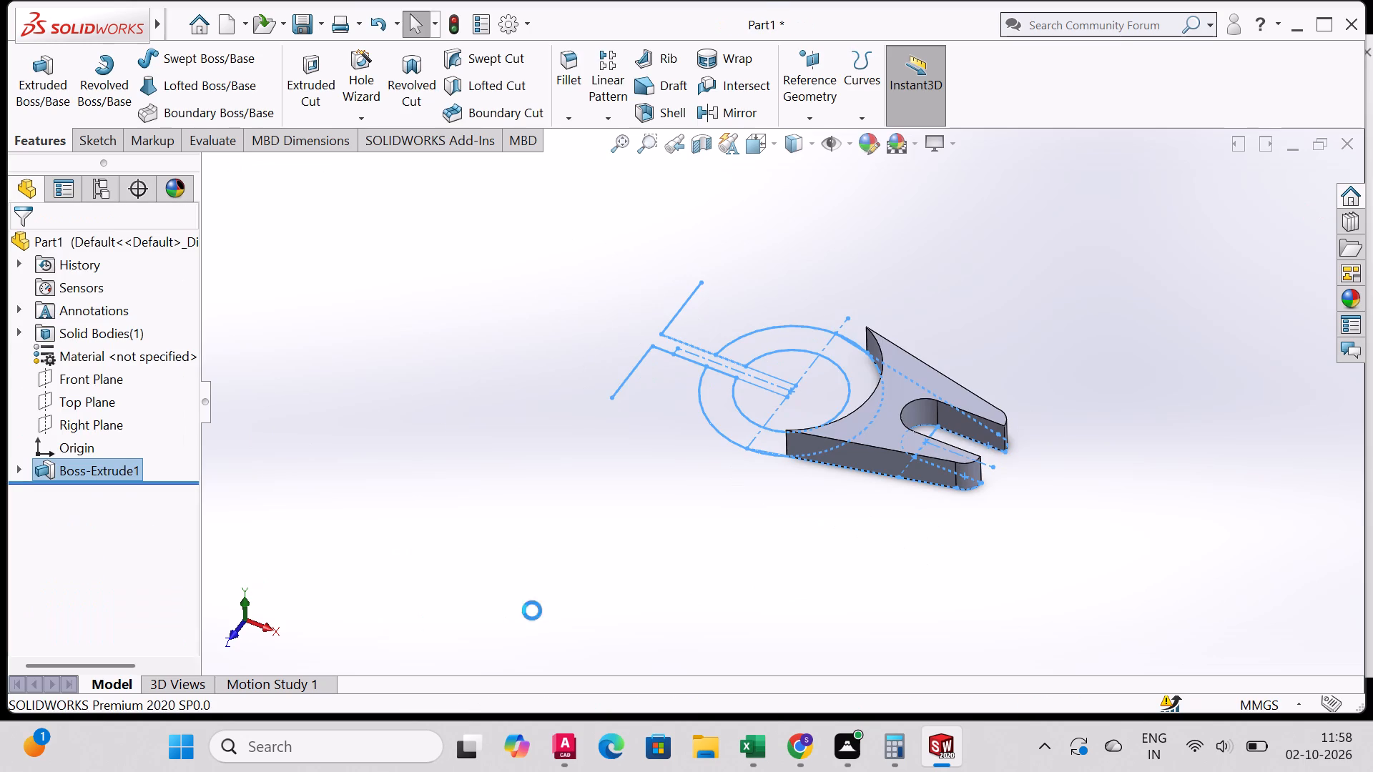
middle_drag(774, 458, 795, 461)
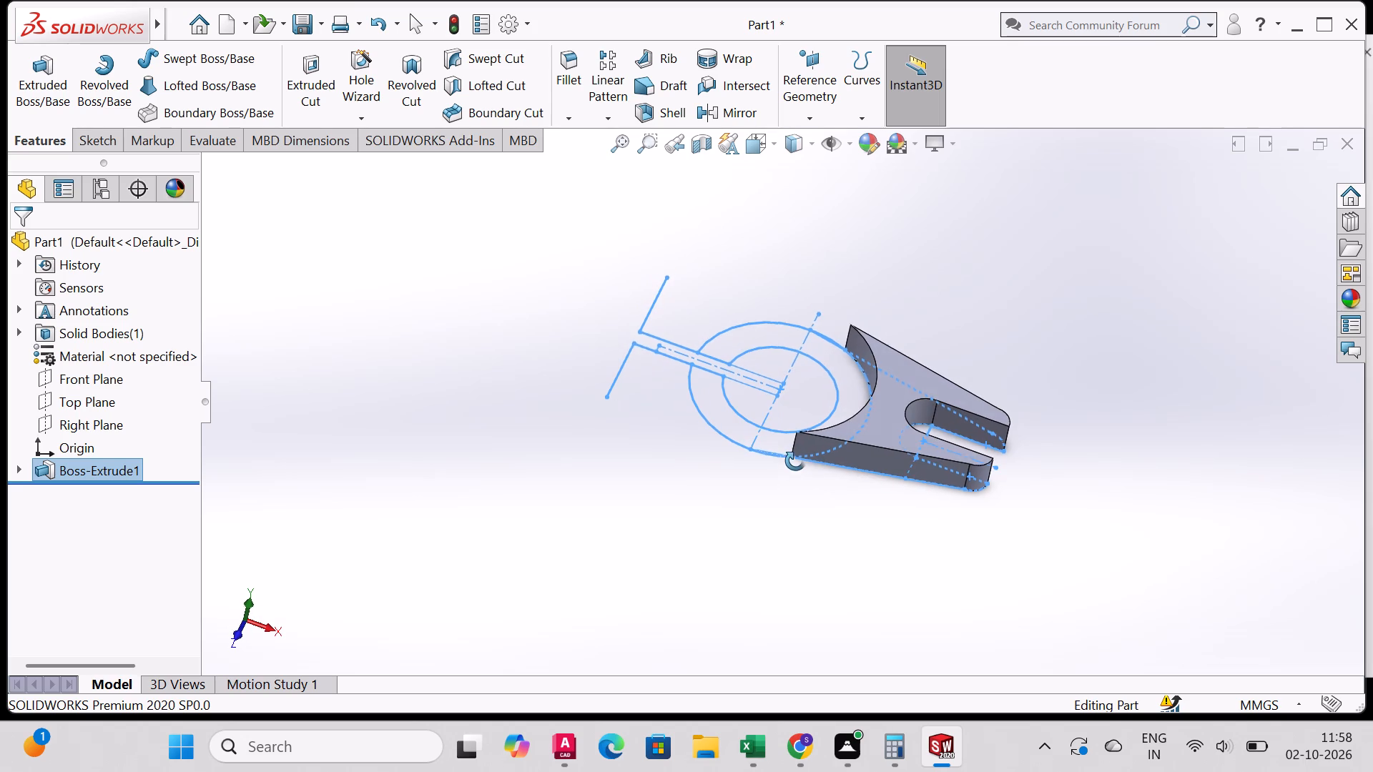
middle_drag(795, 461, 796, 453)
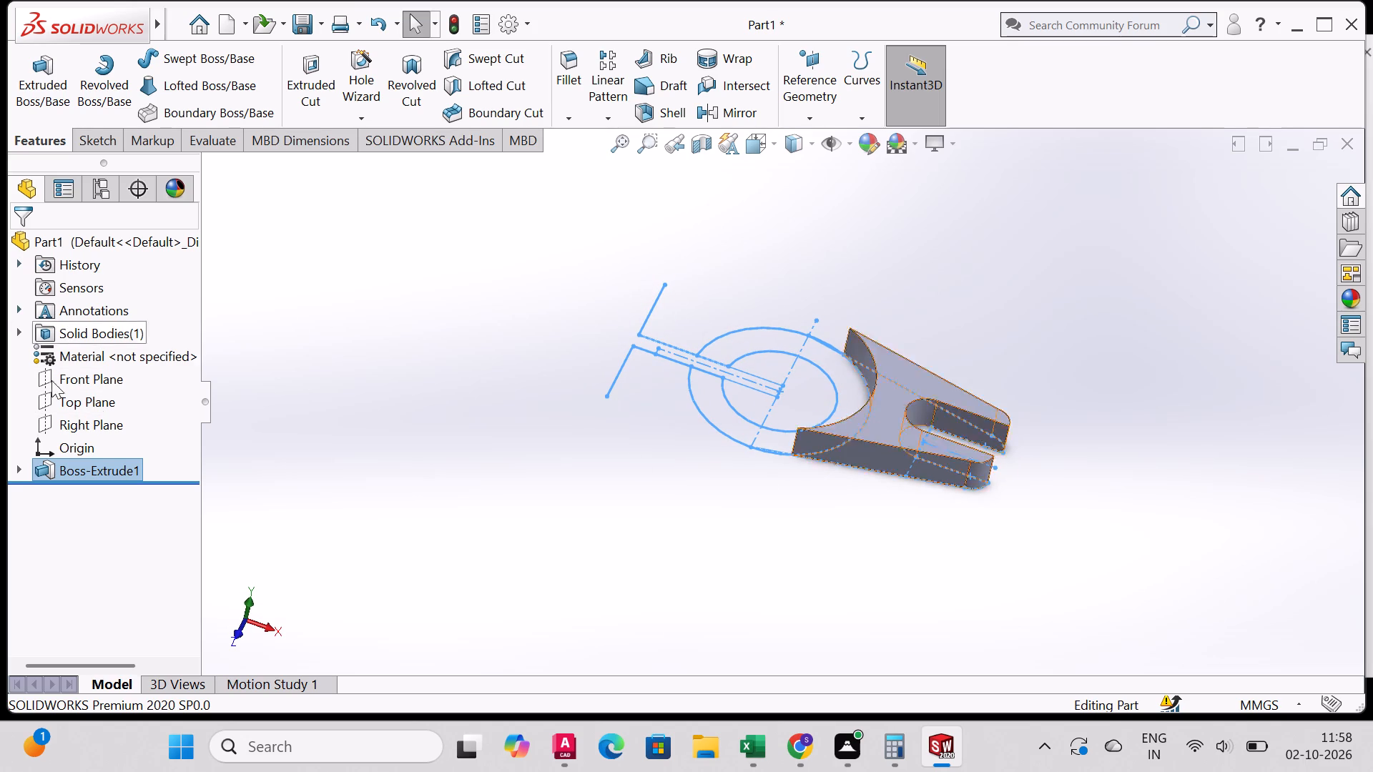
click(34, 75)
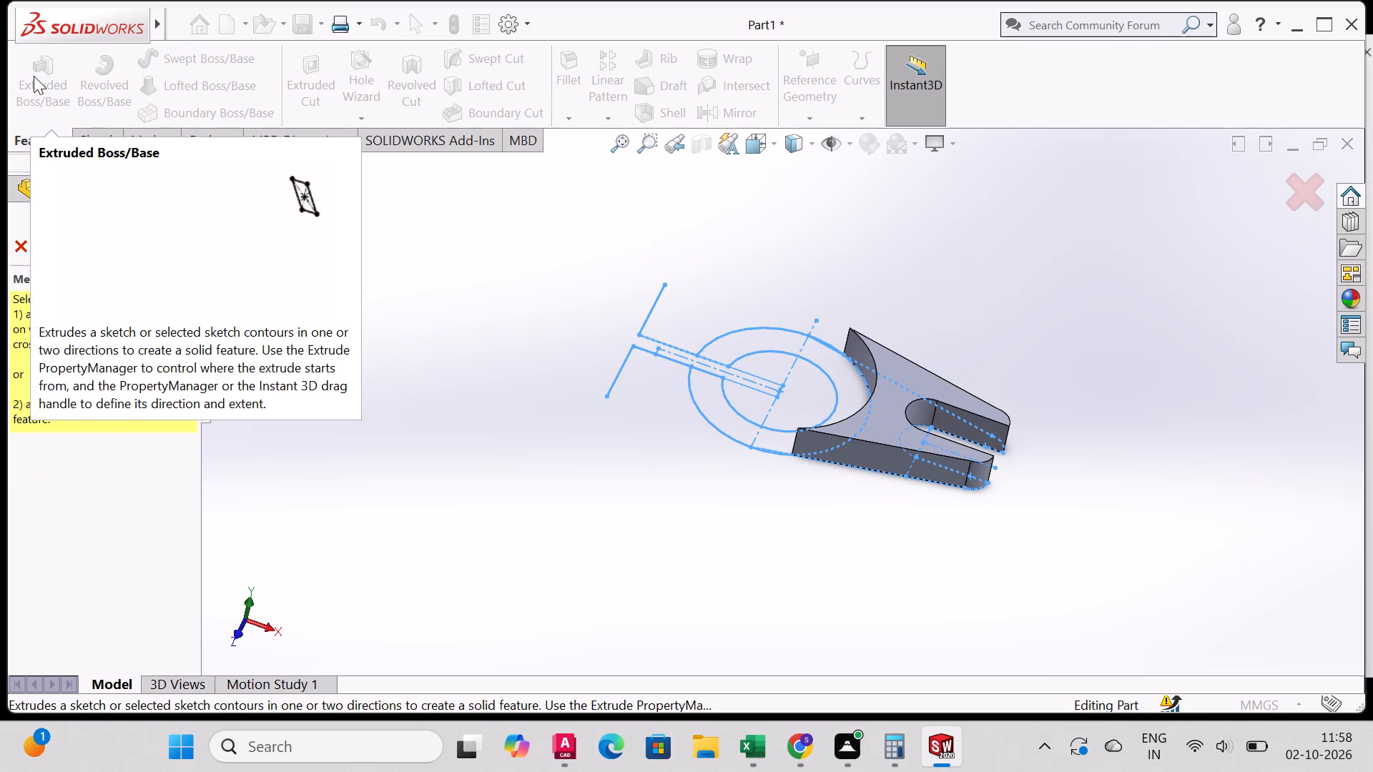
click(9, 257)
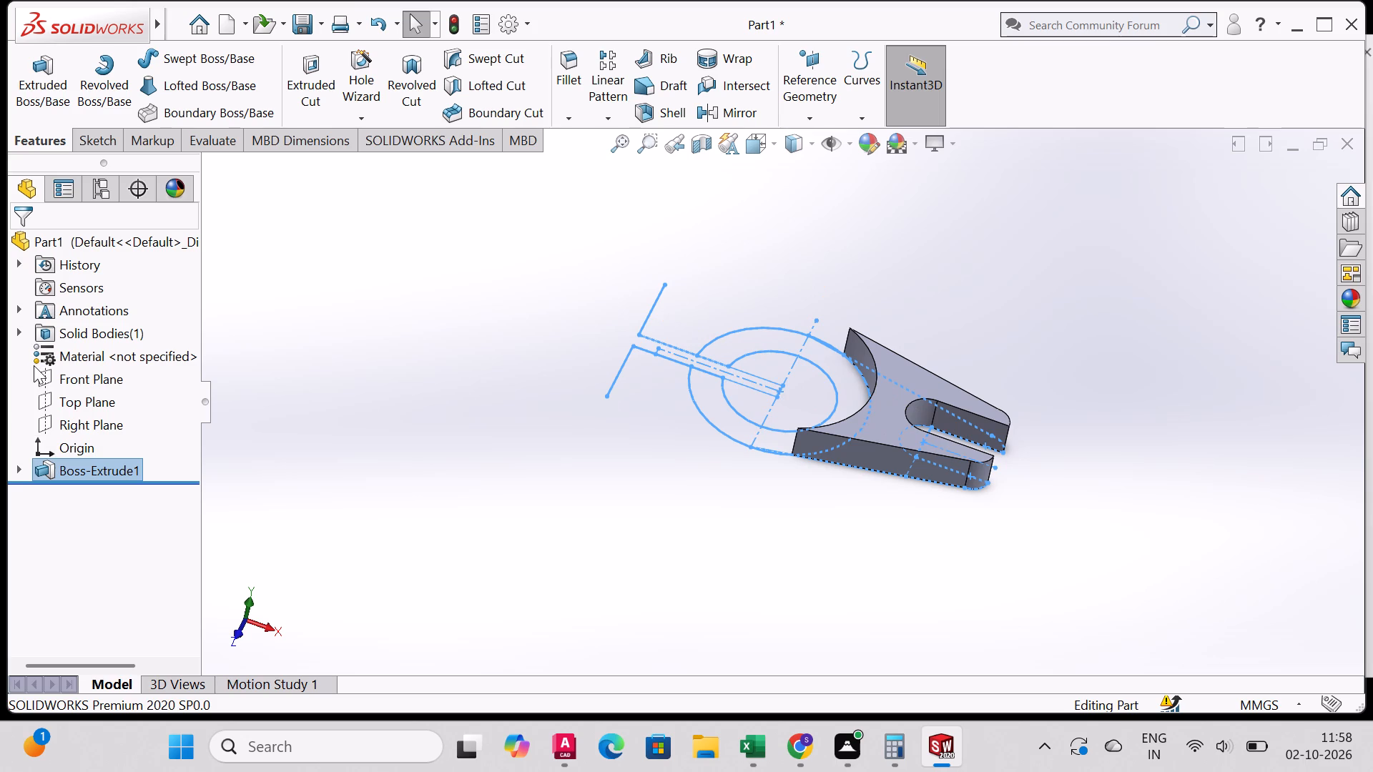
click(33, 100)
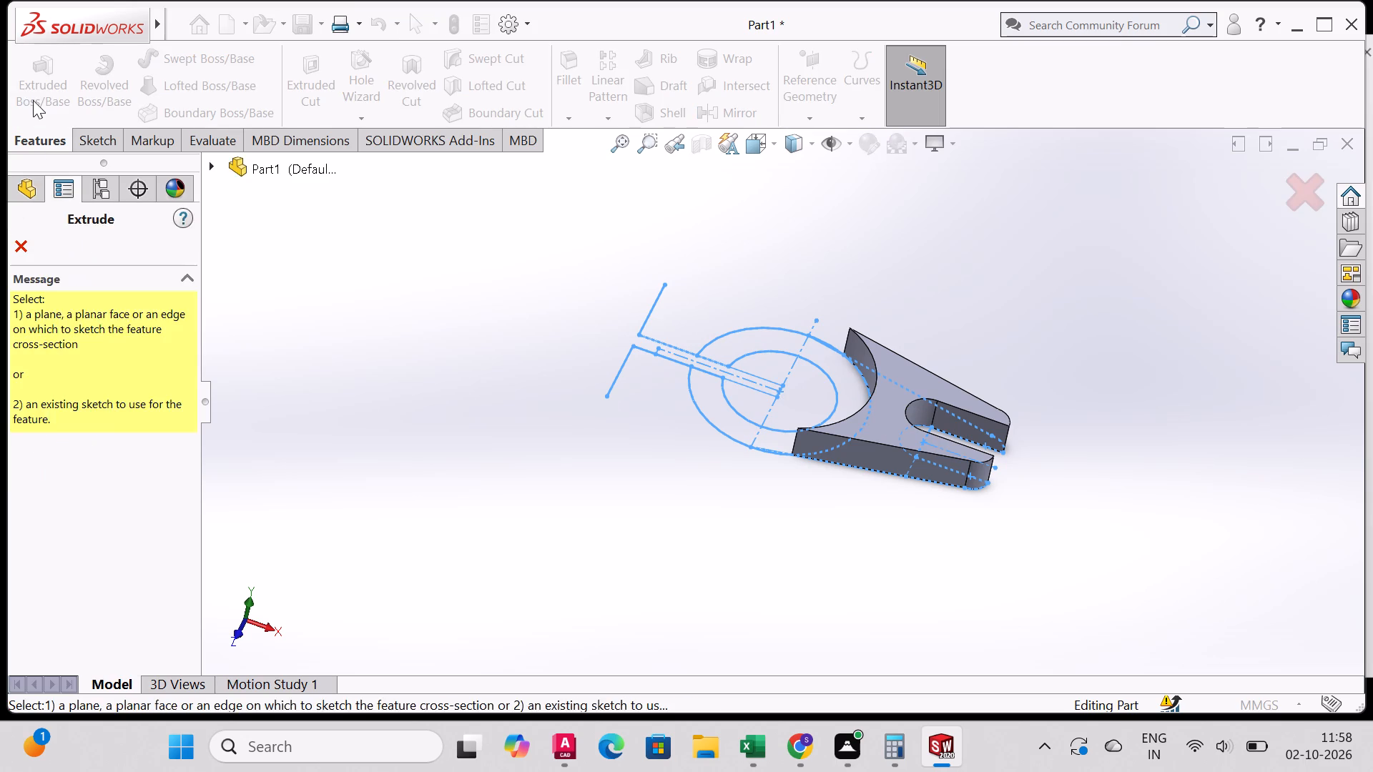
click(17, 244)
Reuse Sketch1 to extrude the slit ring between the Ø38 and Ø60 circles 44 mm blind, merged with the slotted arm.
click(66, 477)
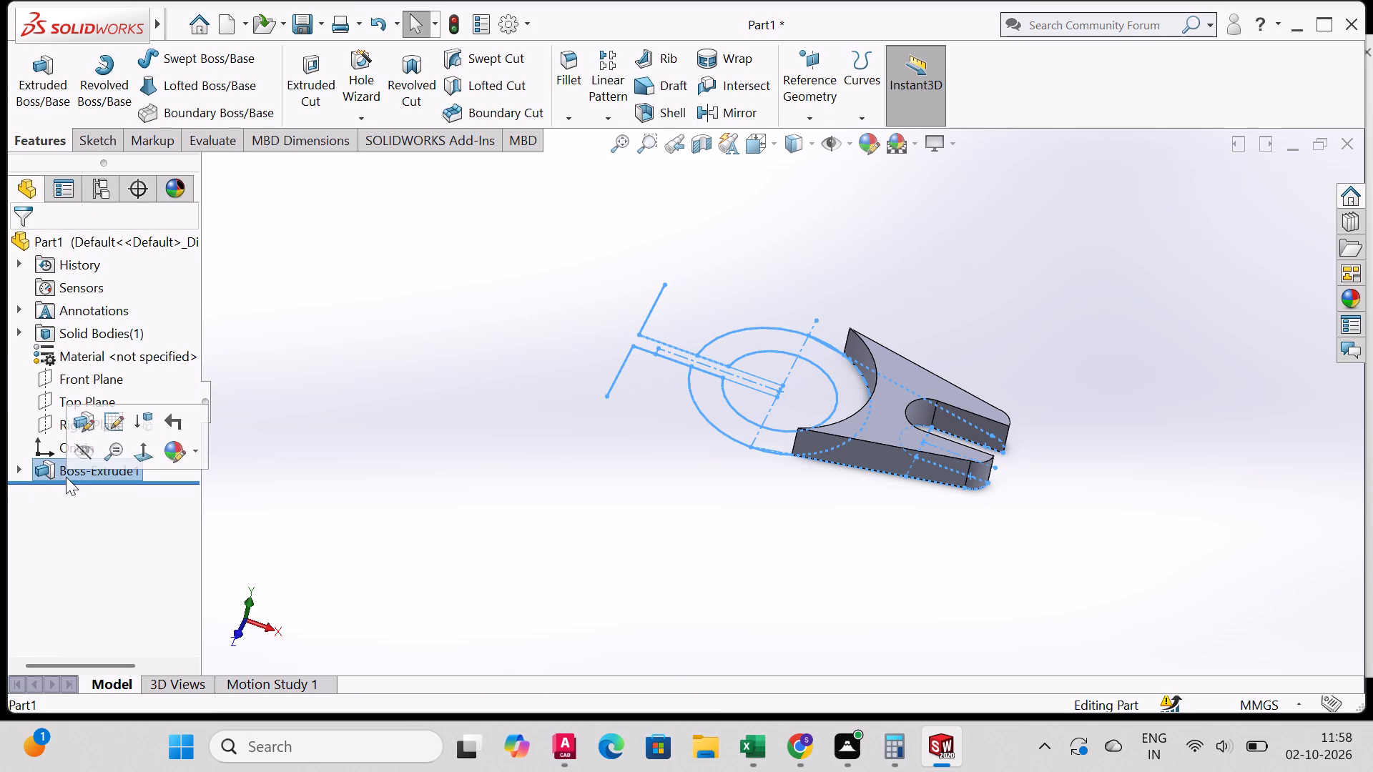
click(18, 476)
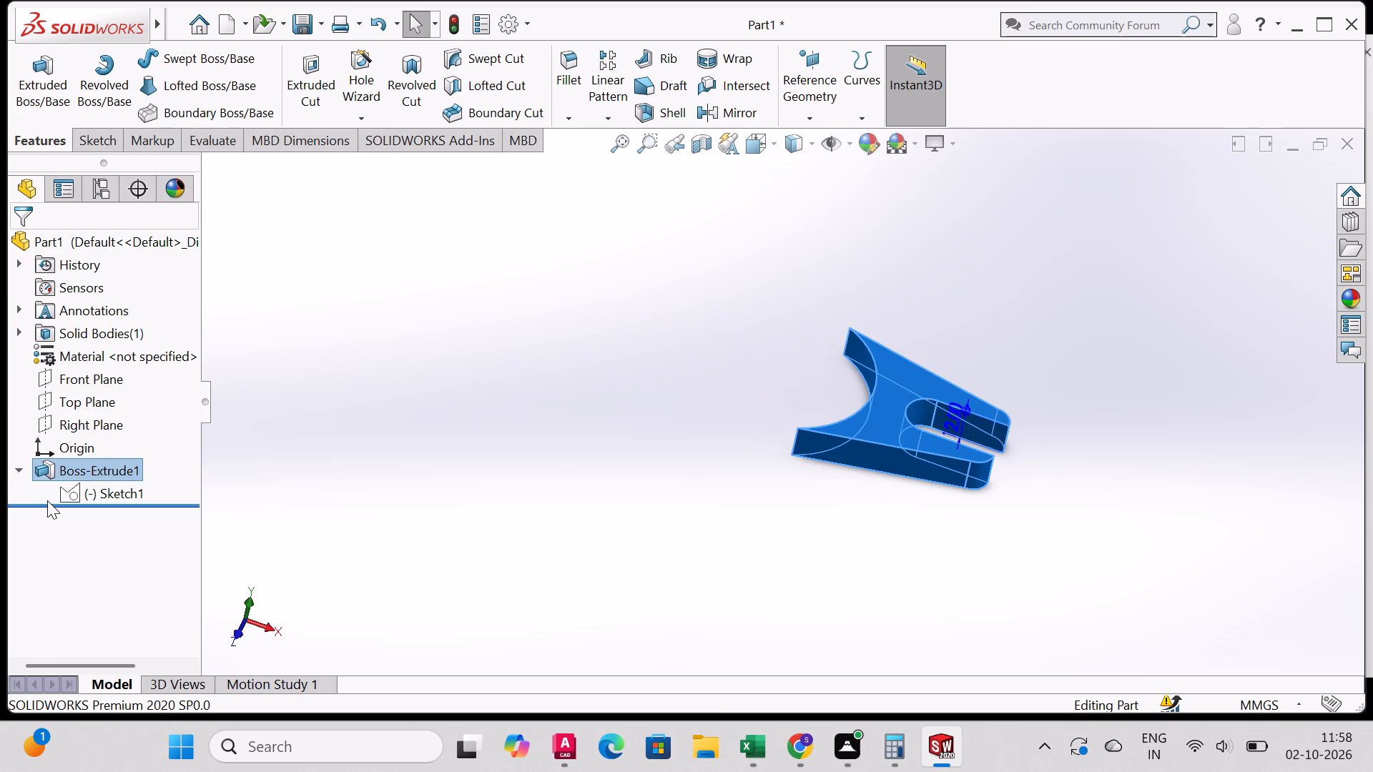
click(63, 580)
key(Escape)
key(Escape)
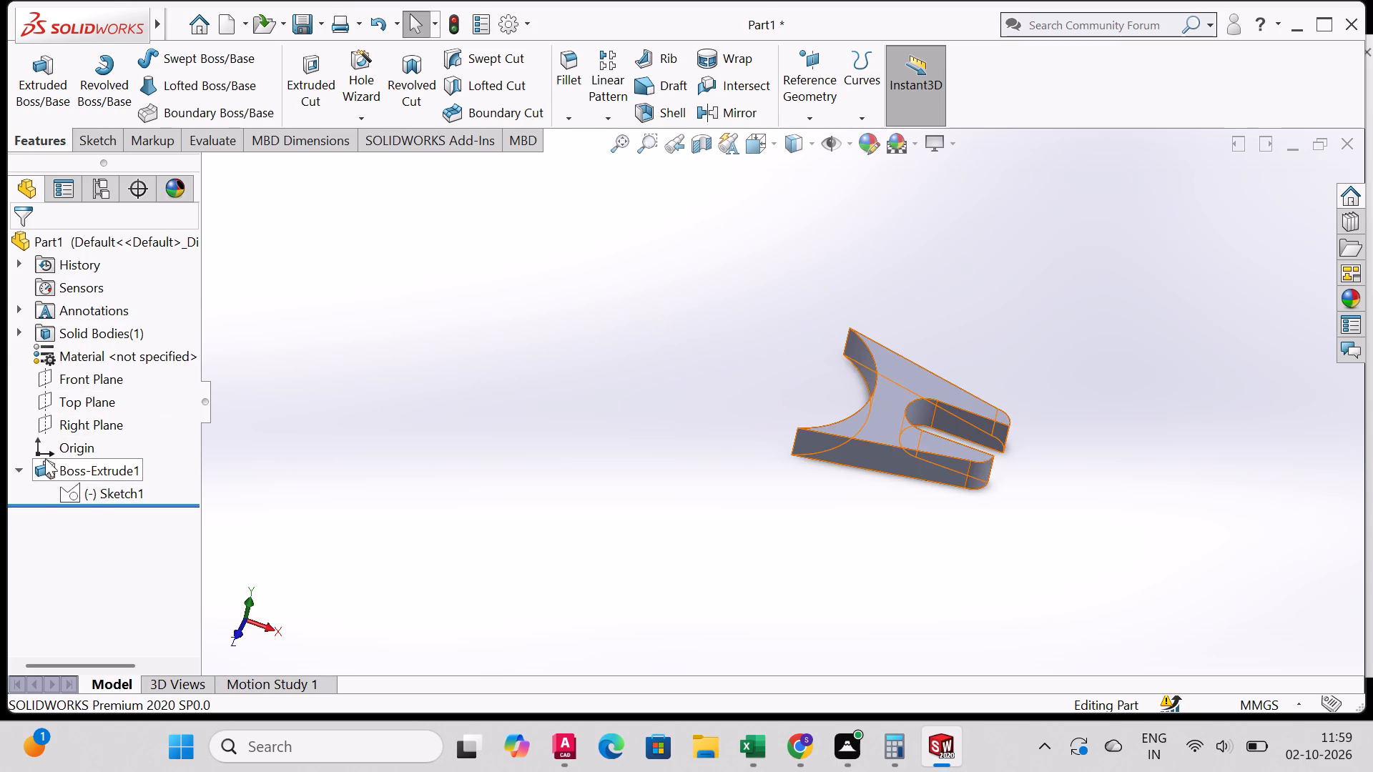
click(94, 497)
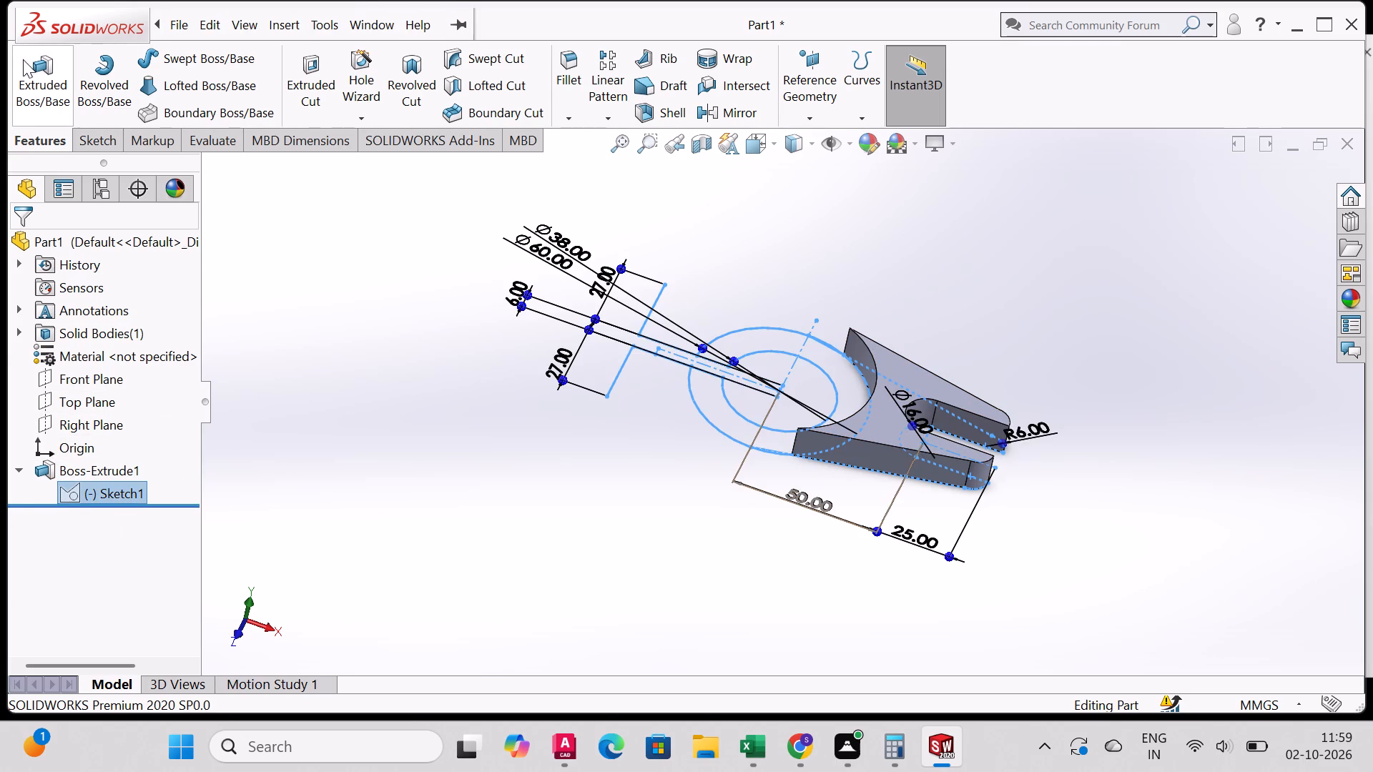
click(23, 59)
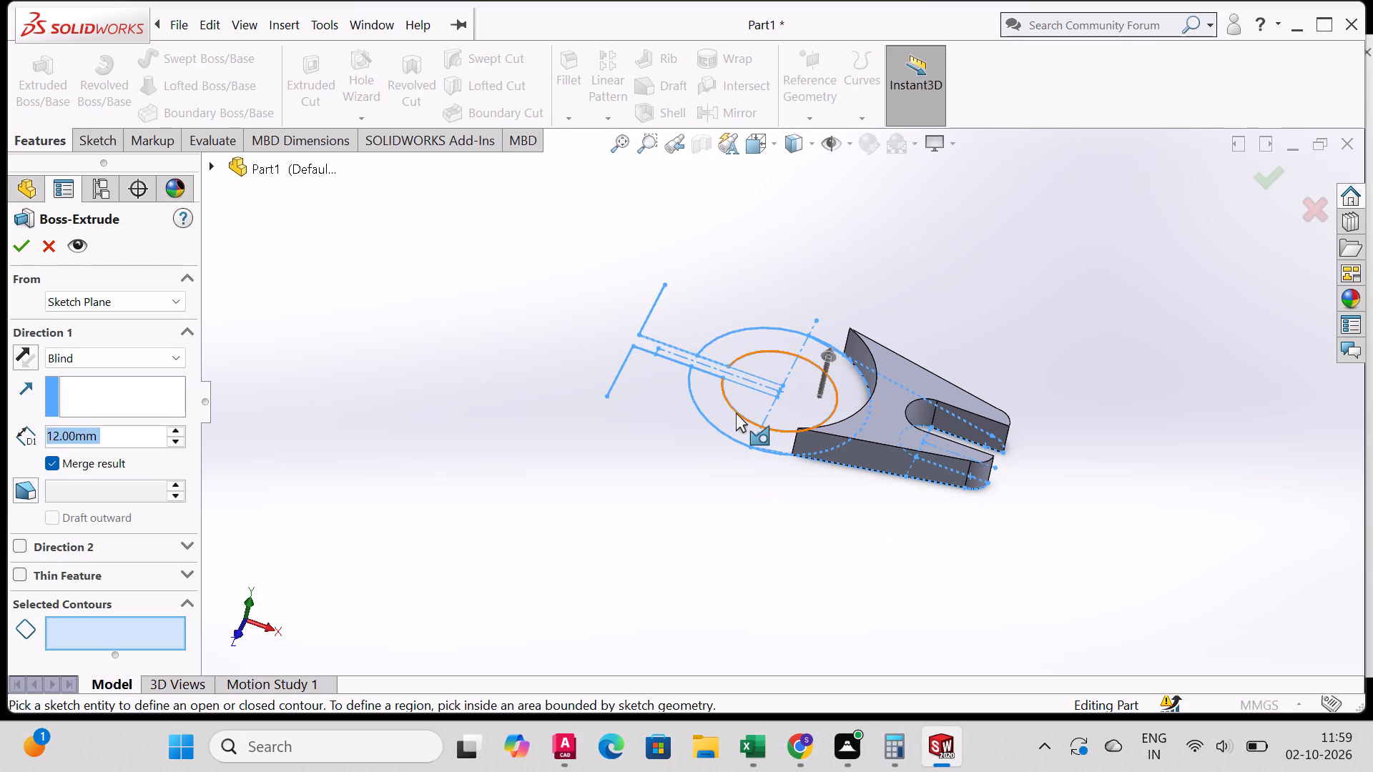
click(729, 415)
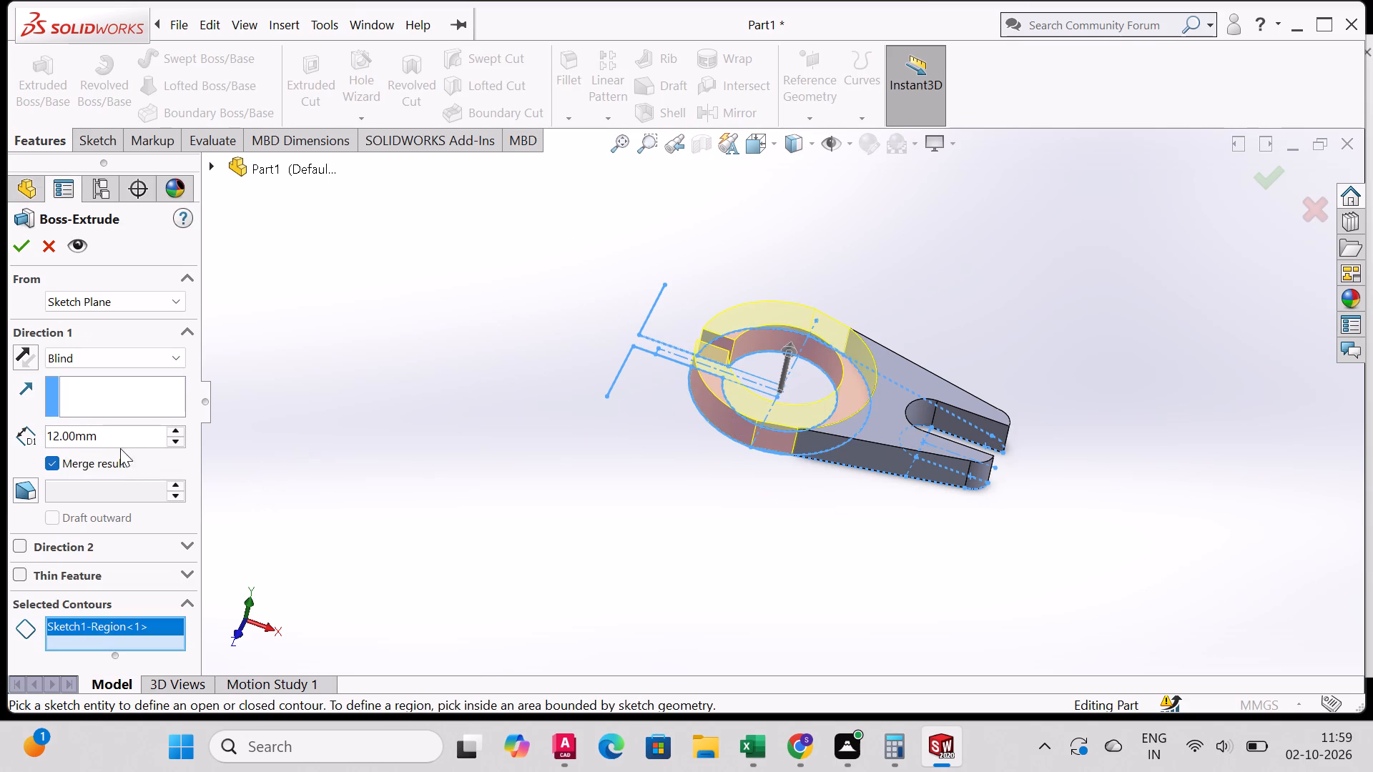
drag(122, 441, 0, 475)
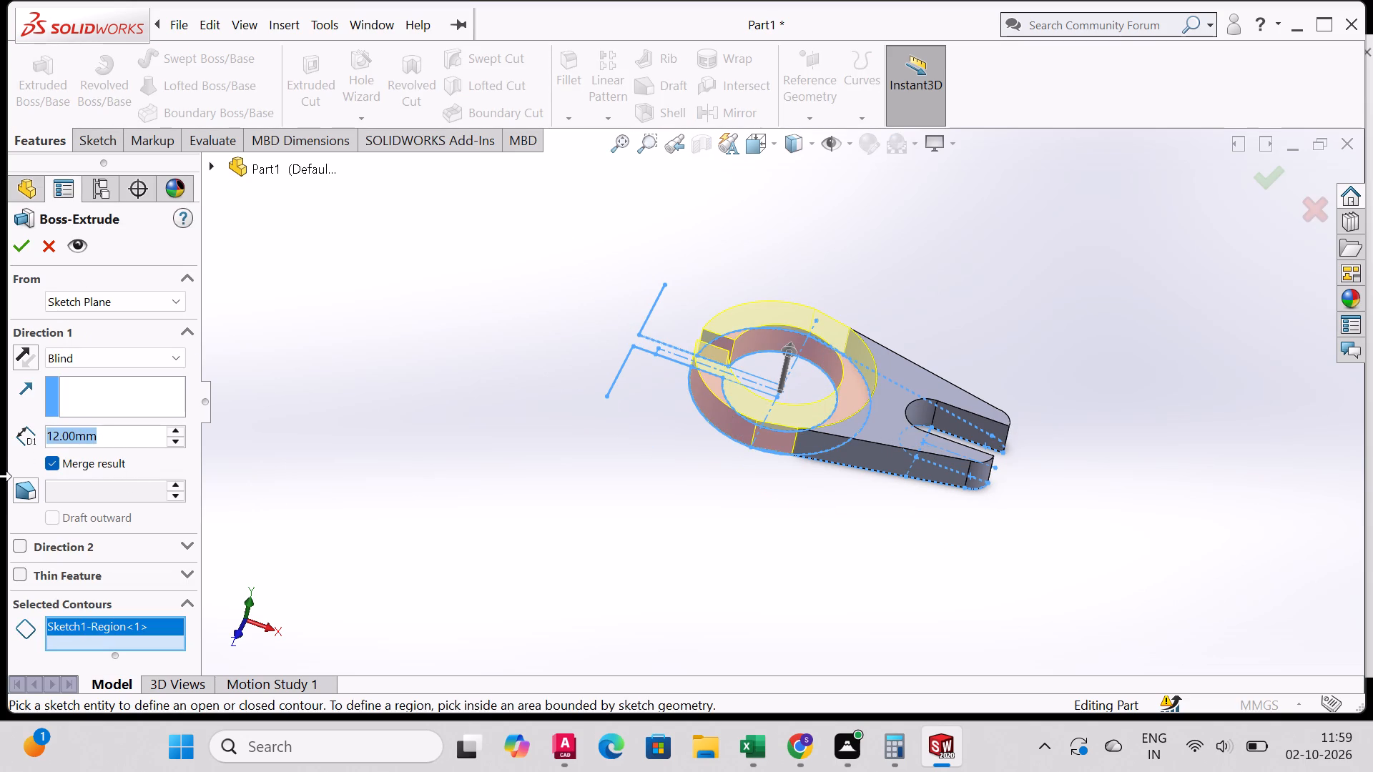
text(44)
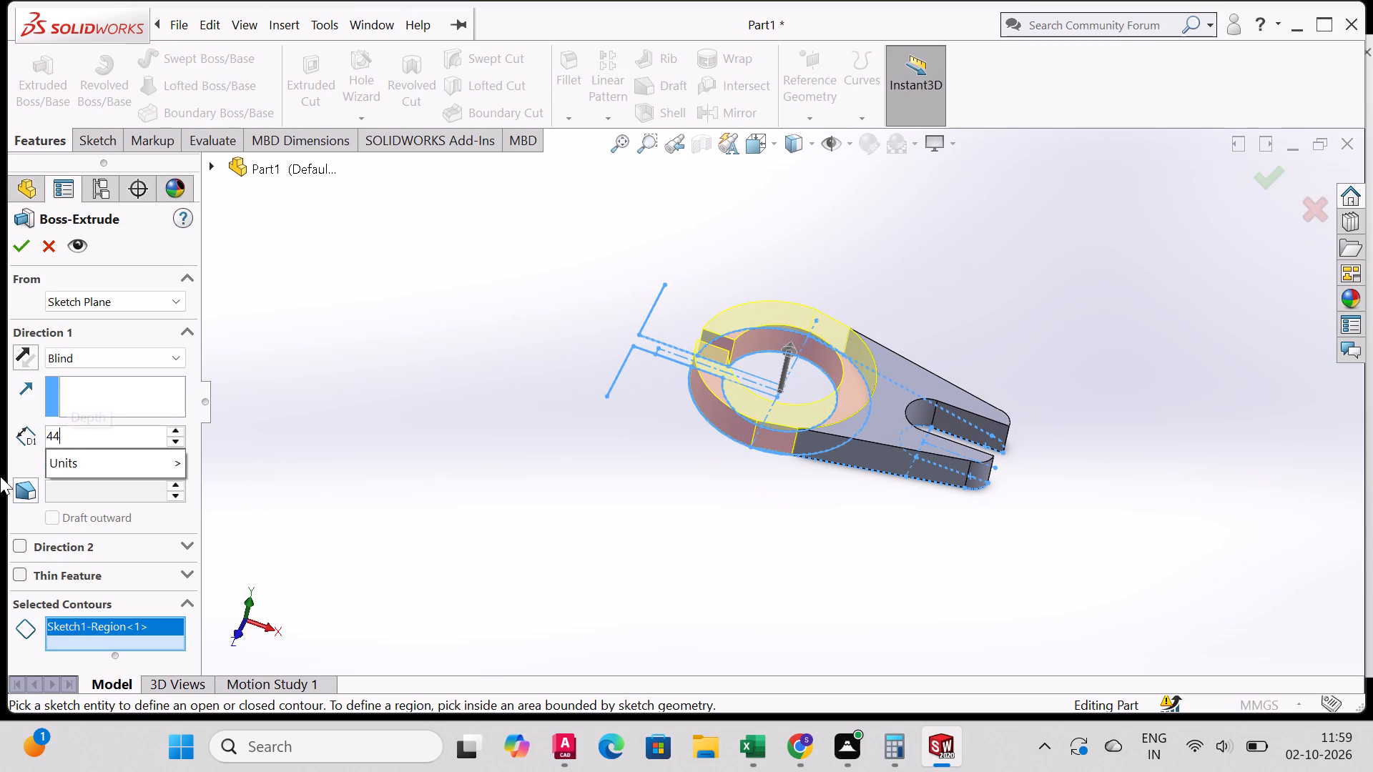
click(12, 247)
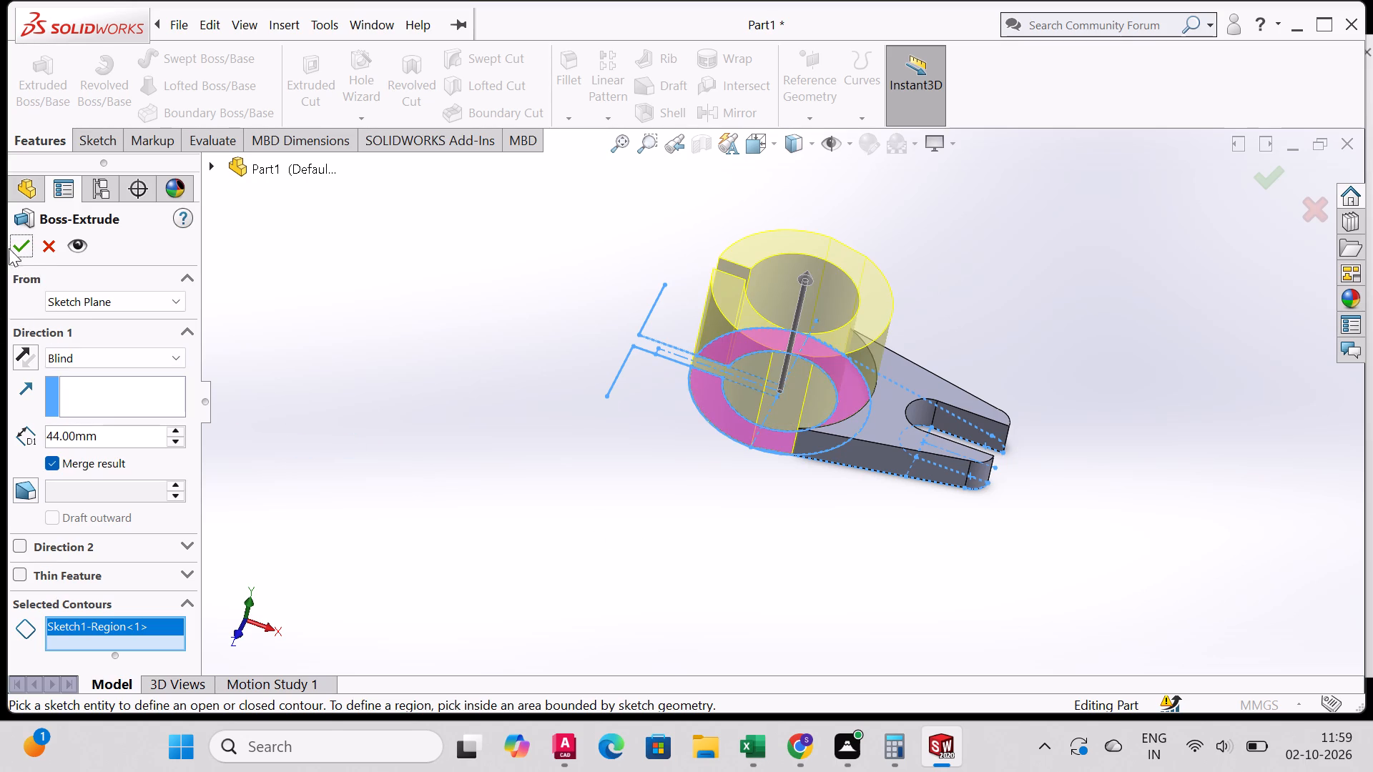
click(24, 247)
Examine the slit boss and slotted arm from several angles against their profile sketch.
middle_drag(677, 508, 648, 480)
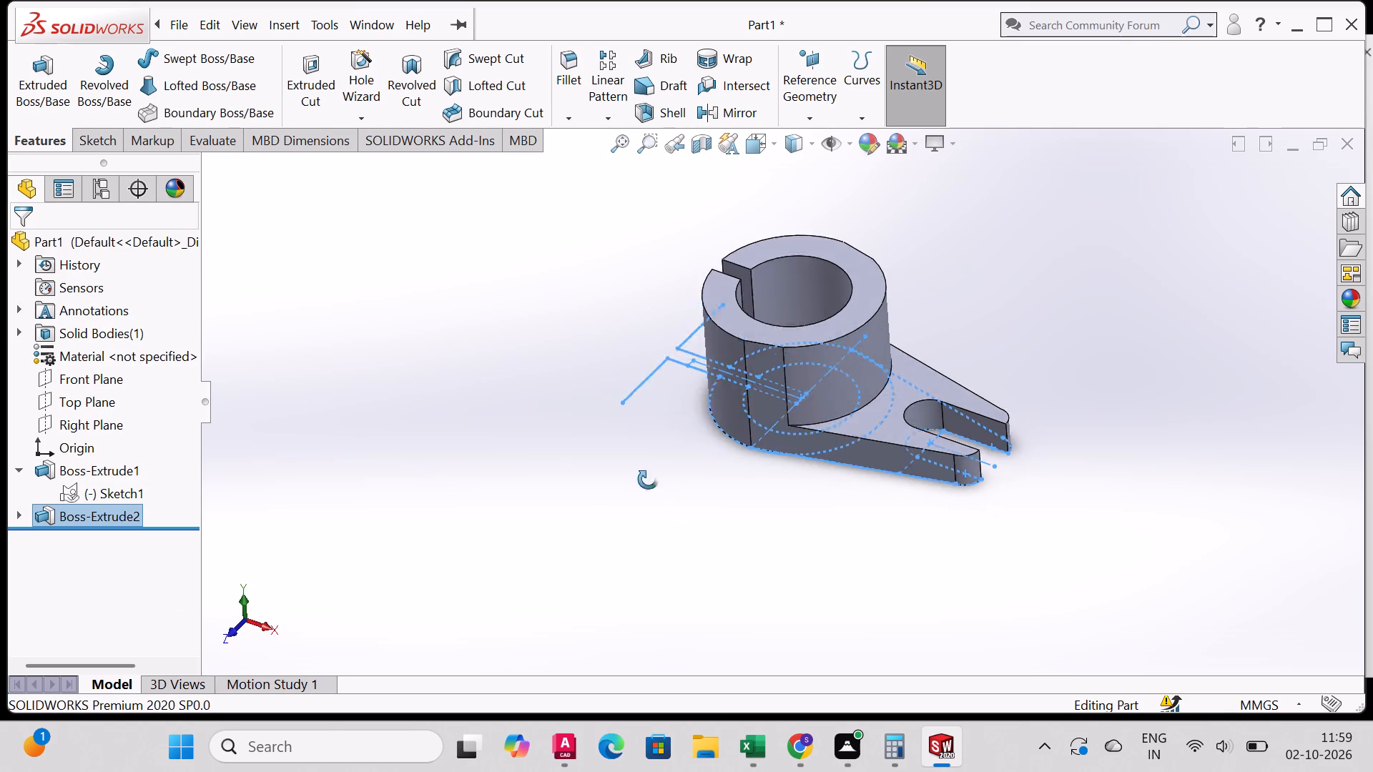
middle_drag(648, 480, 701, 585)
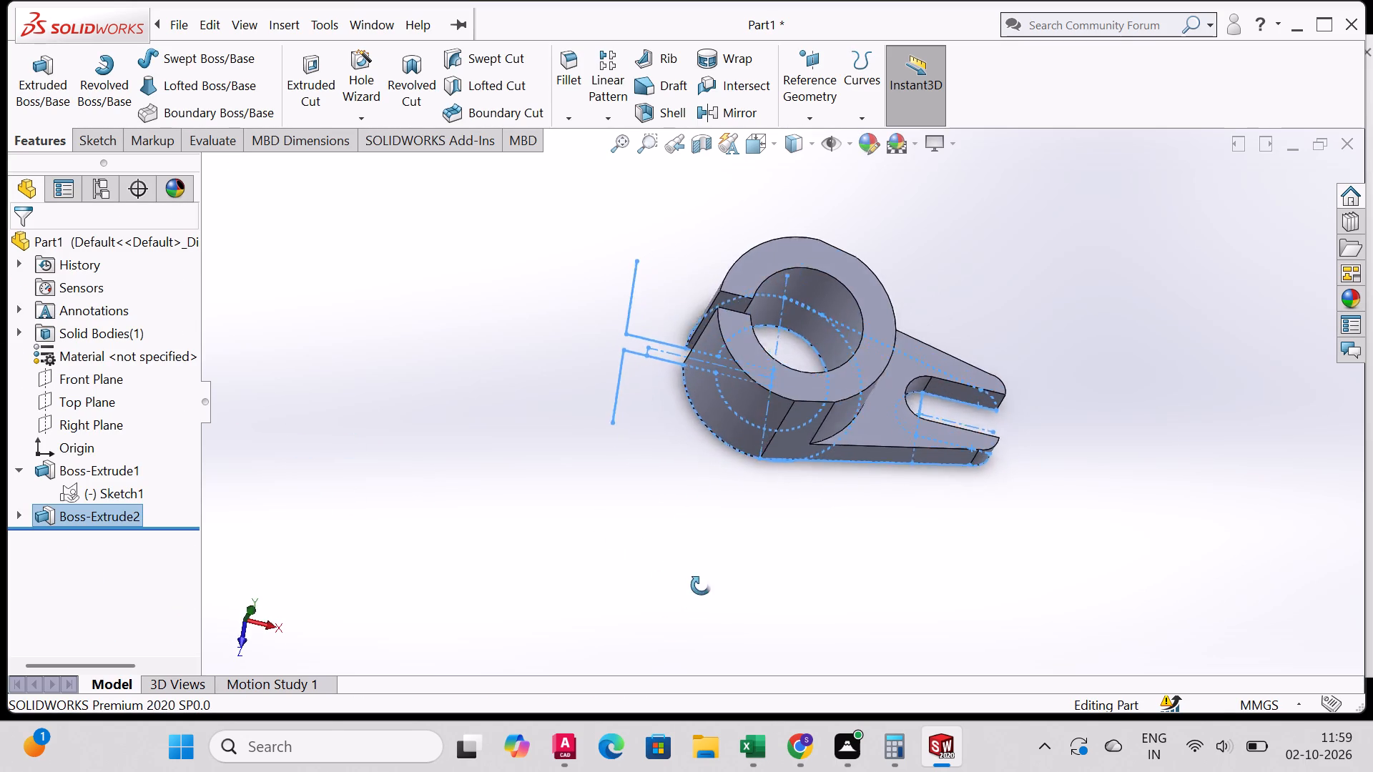
middle_drag(701, 585, 650, 613)
scroll(650, 613, up, 1)
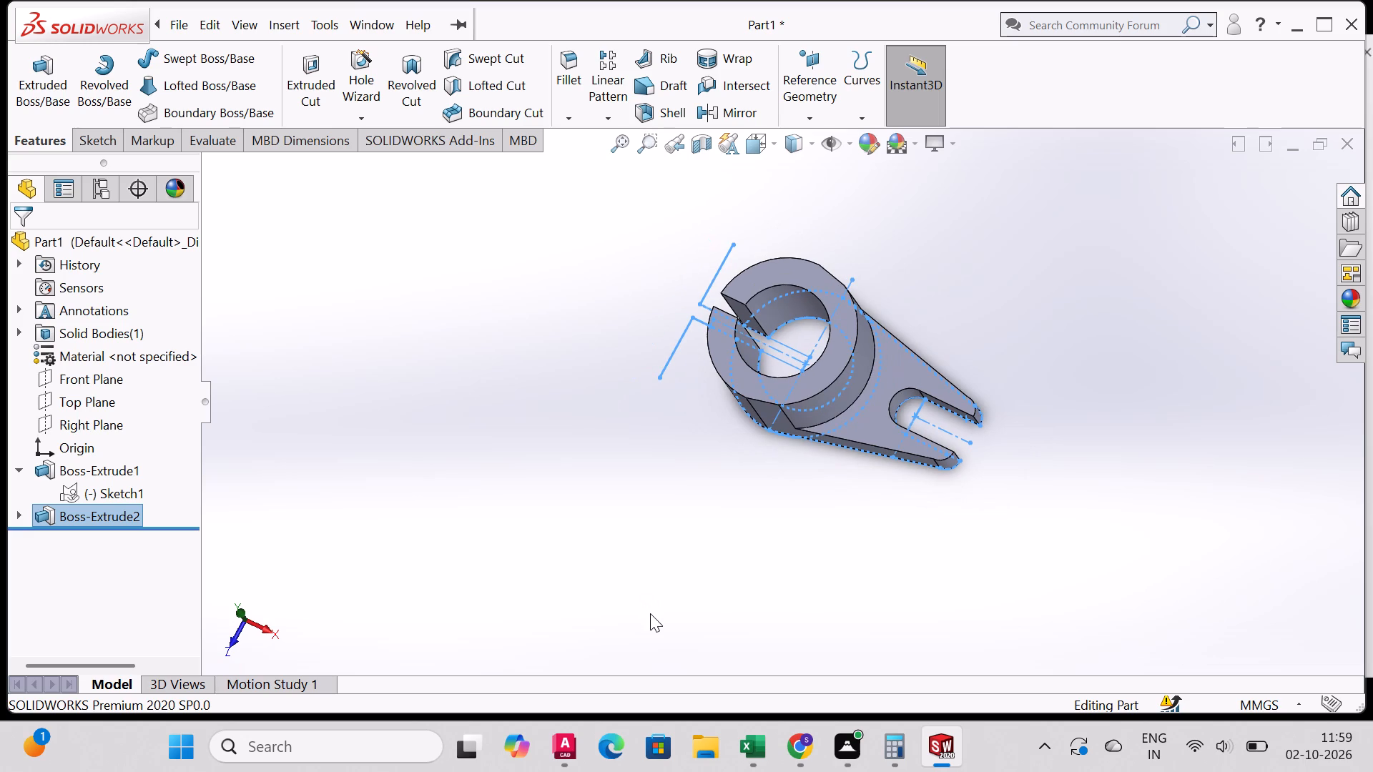
middle_drag(844, 451, 830, 500)
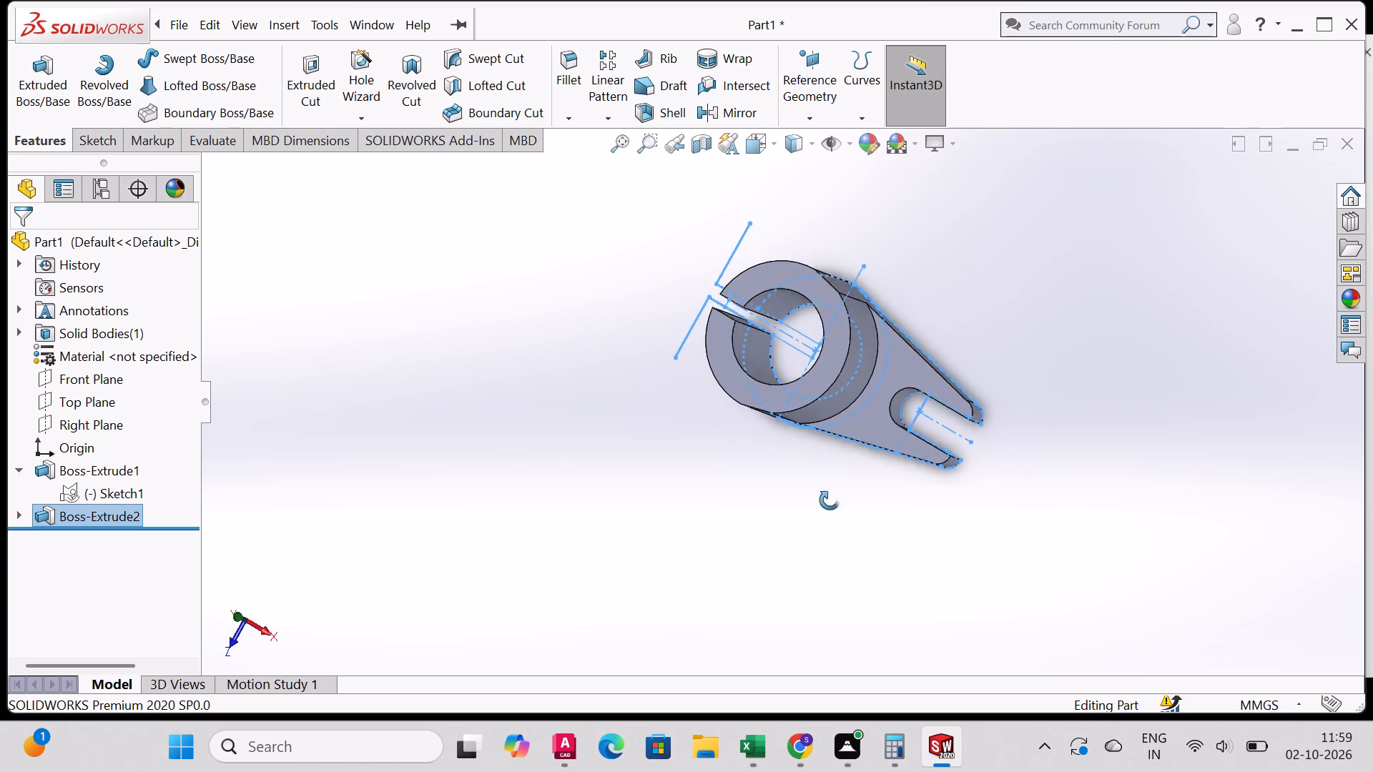
middle_drag(830, 500, 881, 342)
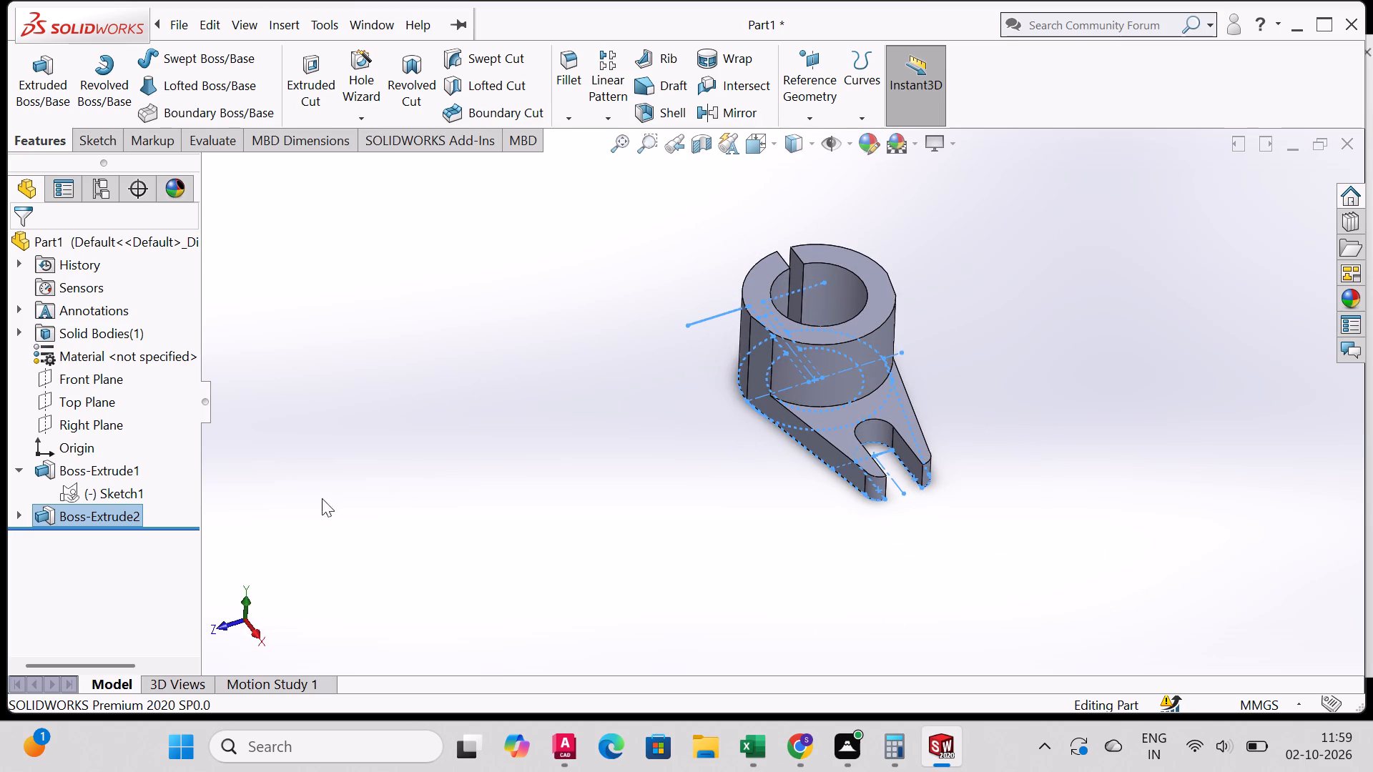
click(124, 486)
middle_drag(684, 470, 724, 558)
scroll(684, 469, down, 1)
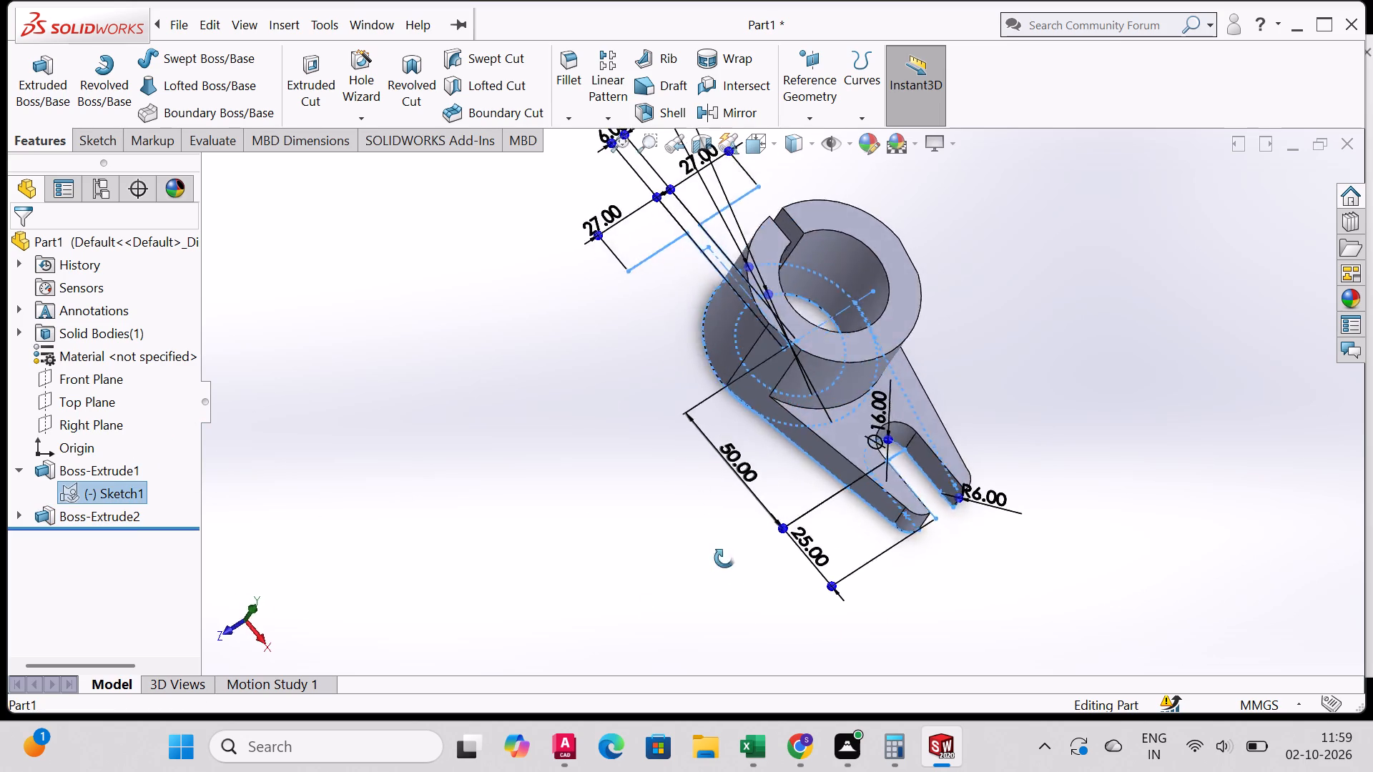
middle_drag(724, 558, 688, 253)
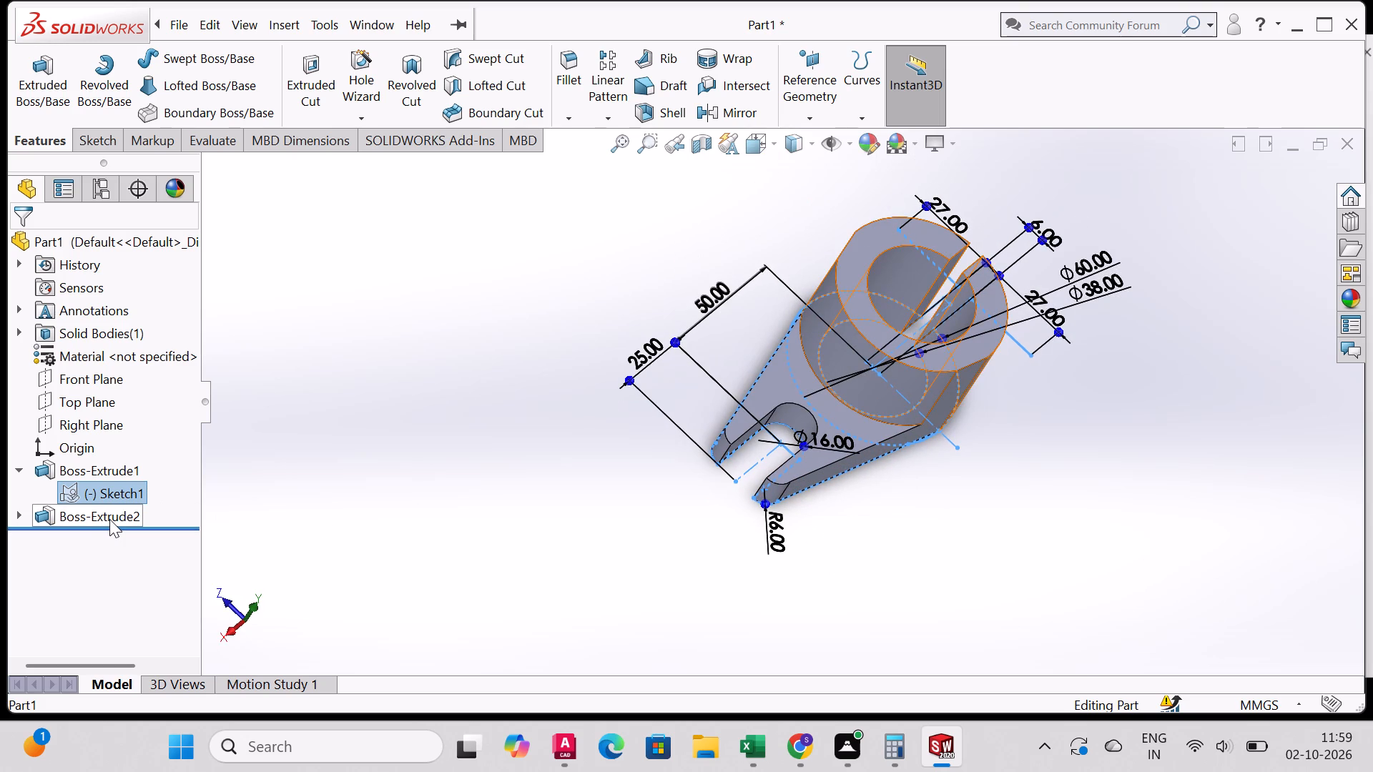
Open Sketch1 of Boss-Extrude1 for editing, seen in the Top view.
key(ctrl+1)
key(ctrl+2)
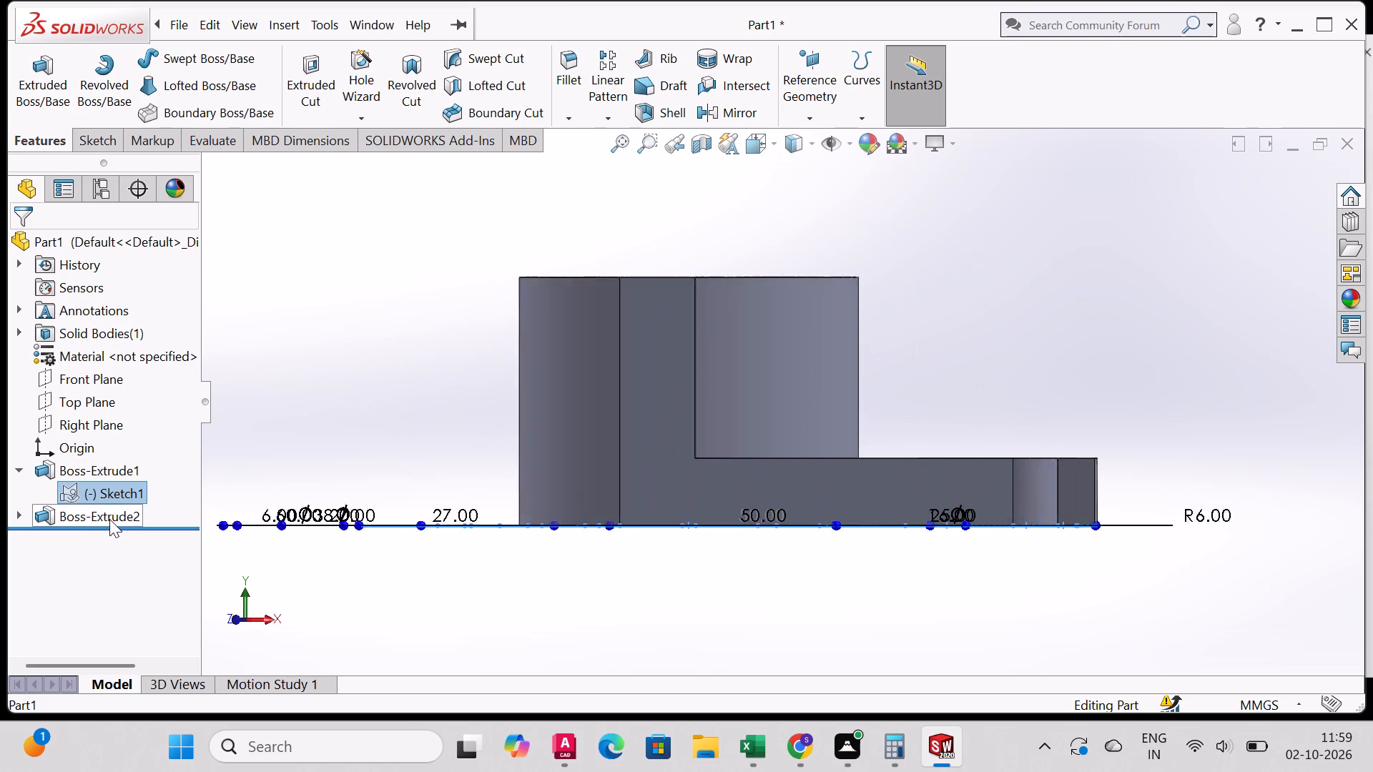
key(ctrl+3)
key(ctrl+4)
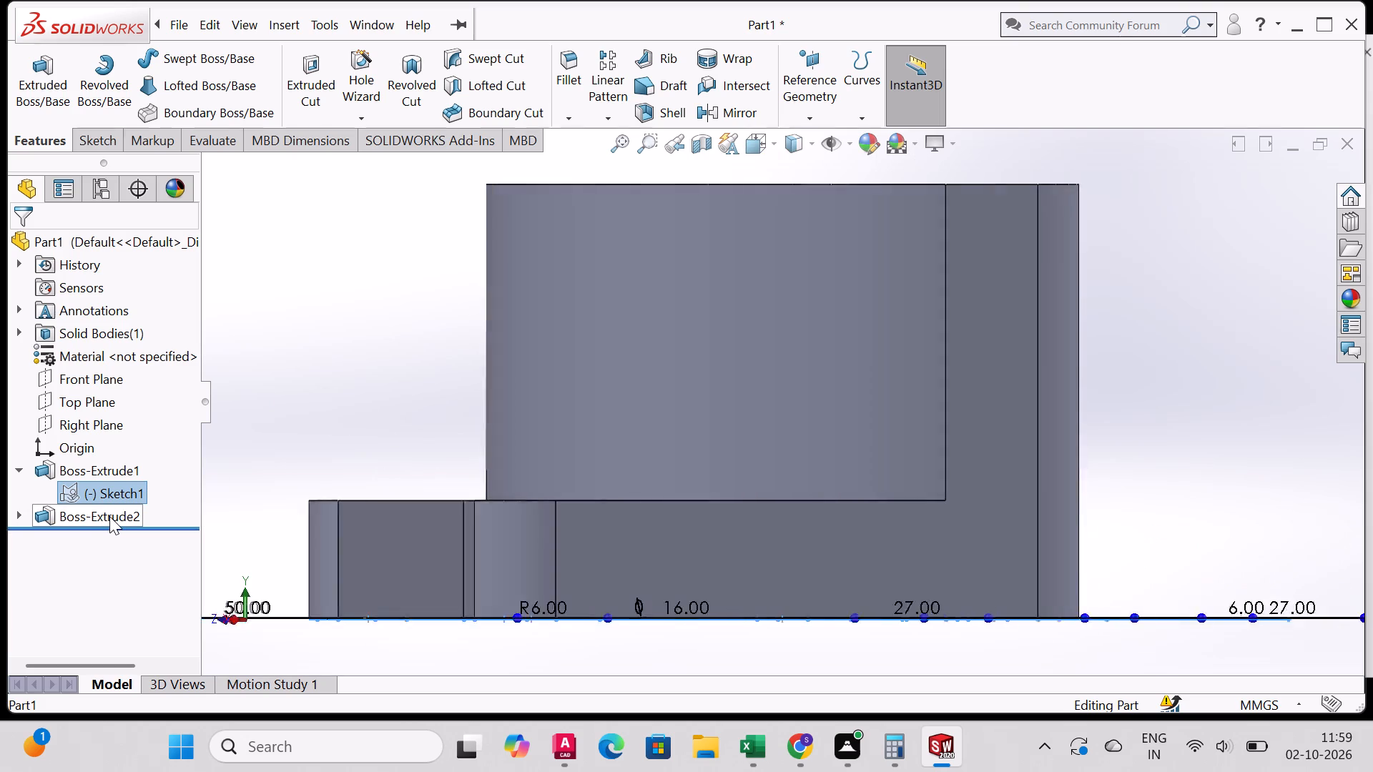
key(ctrl+5)
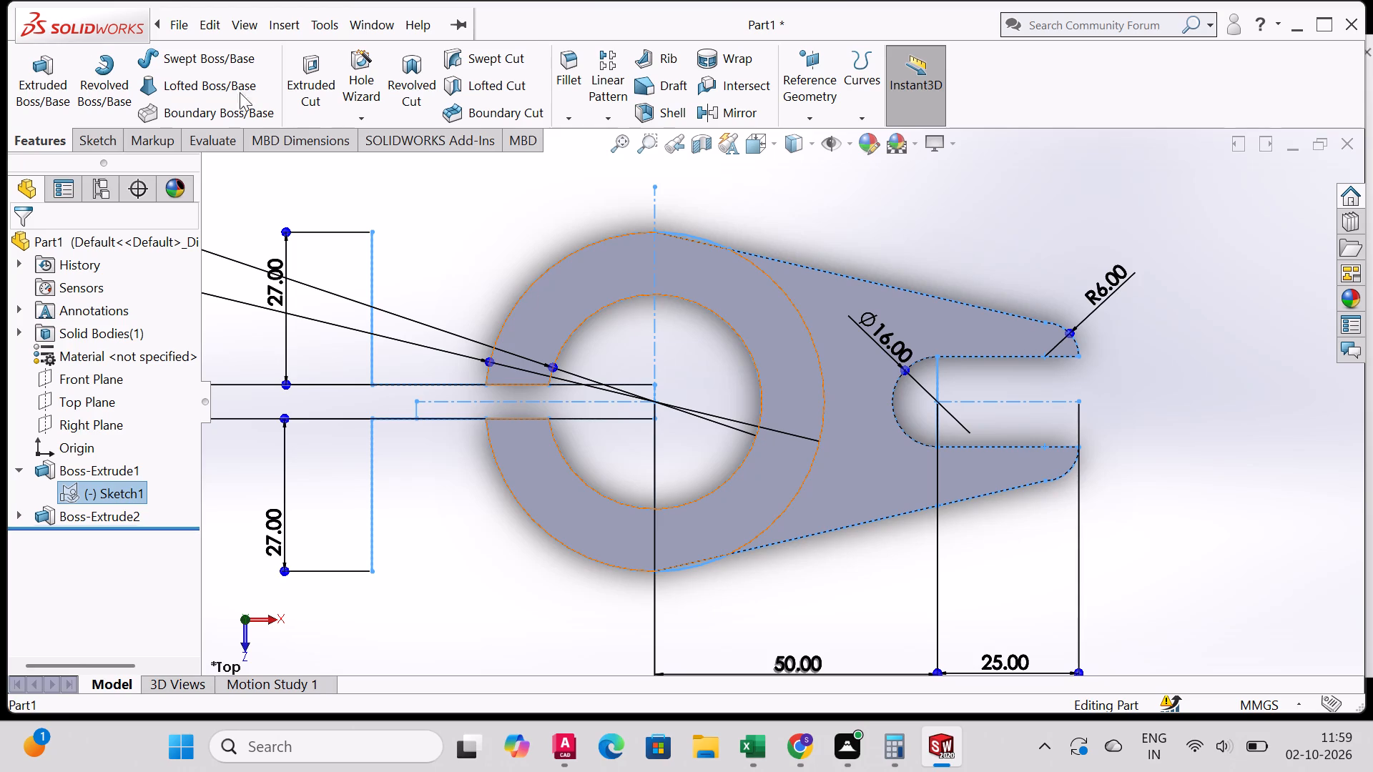
click(107, 493)
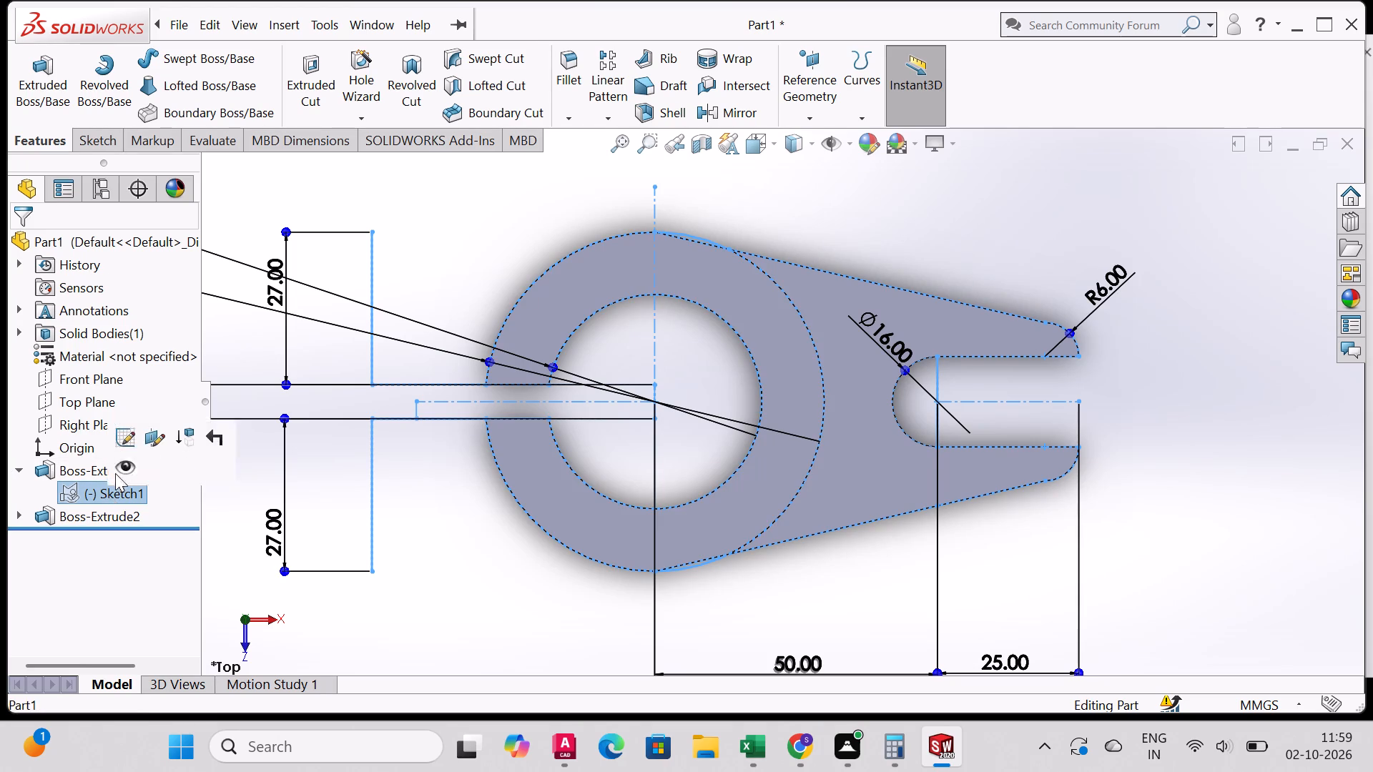
click(174, 465)
click(124, 498)
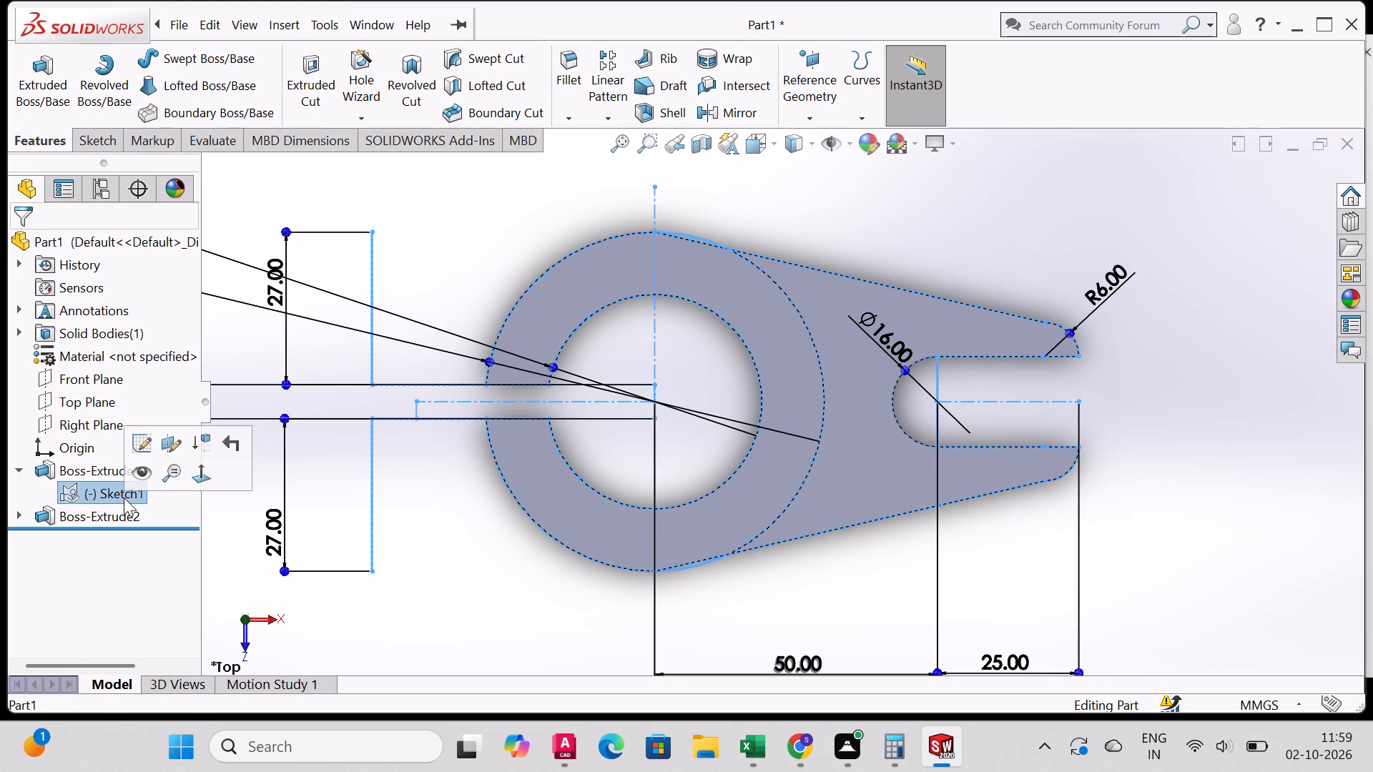
right_click(116, 503)
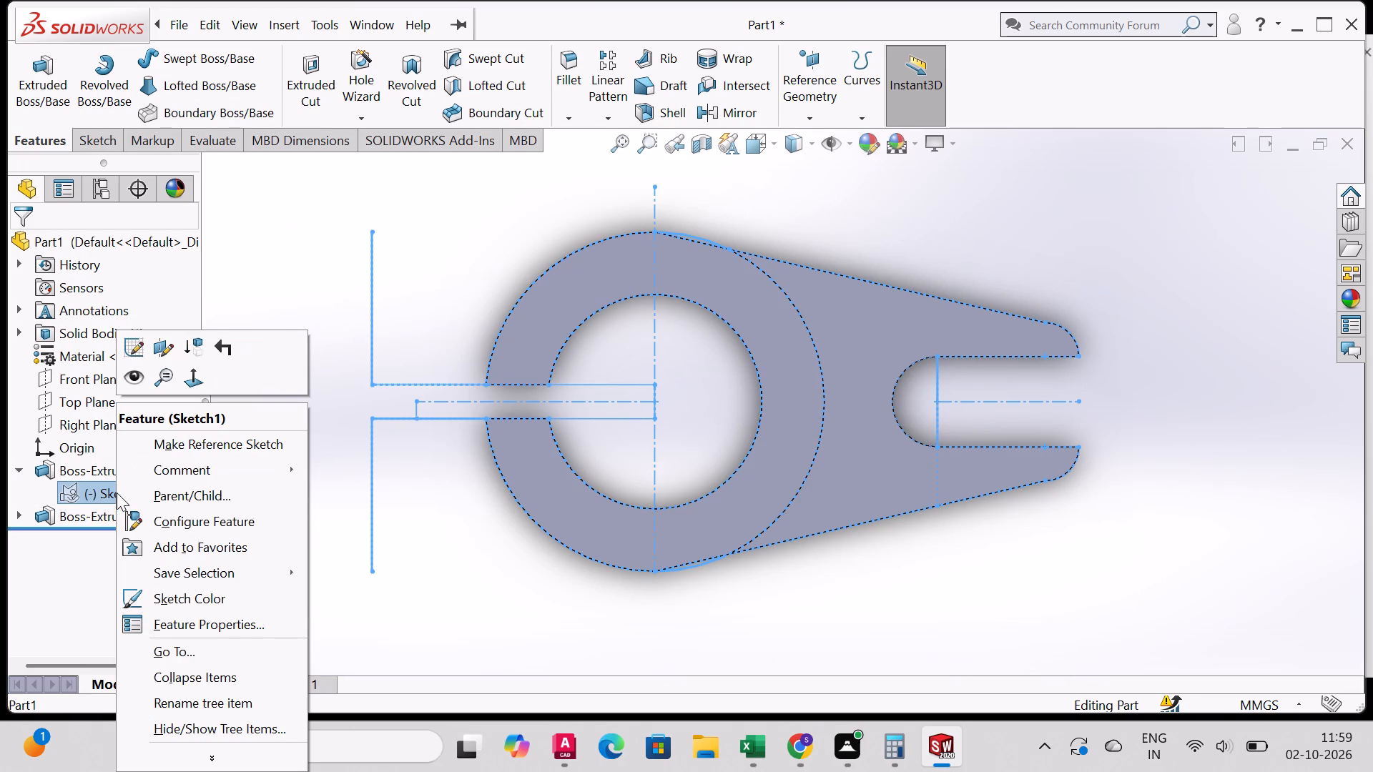
click(127, 352)
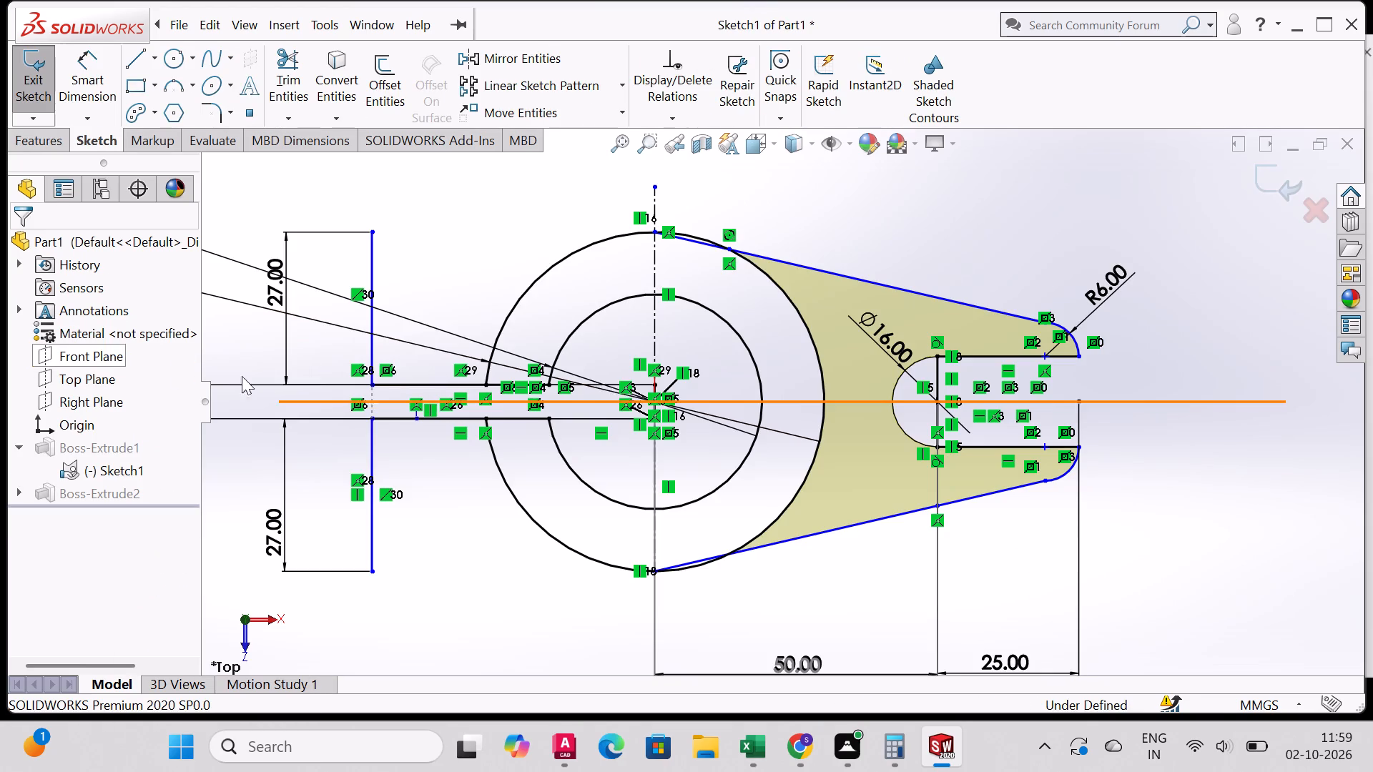
Trim away the short upper arc of the Ø60 circle between the vertical centerline and the upper slanted arm line.
click(285, 61)
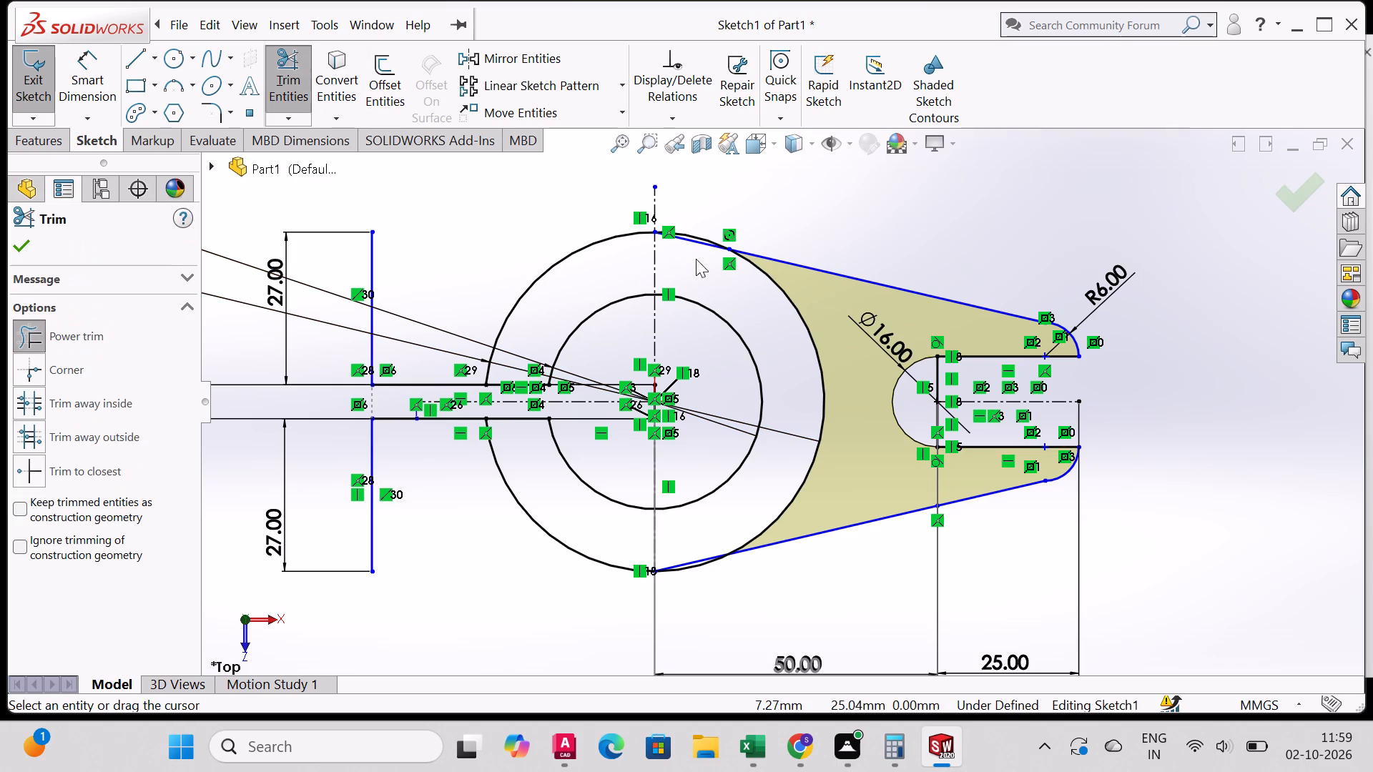
scroll(722, 220, up, 3)
scroll(729, 222, down, 6)
scroll(772, 394, up, 3)
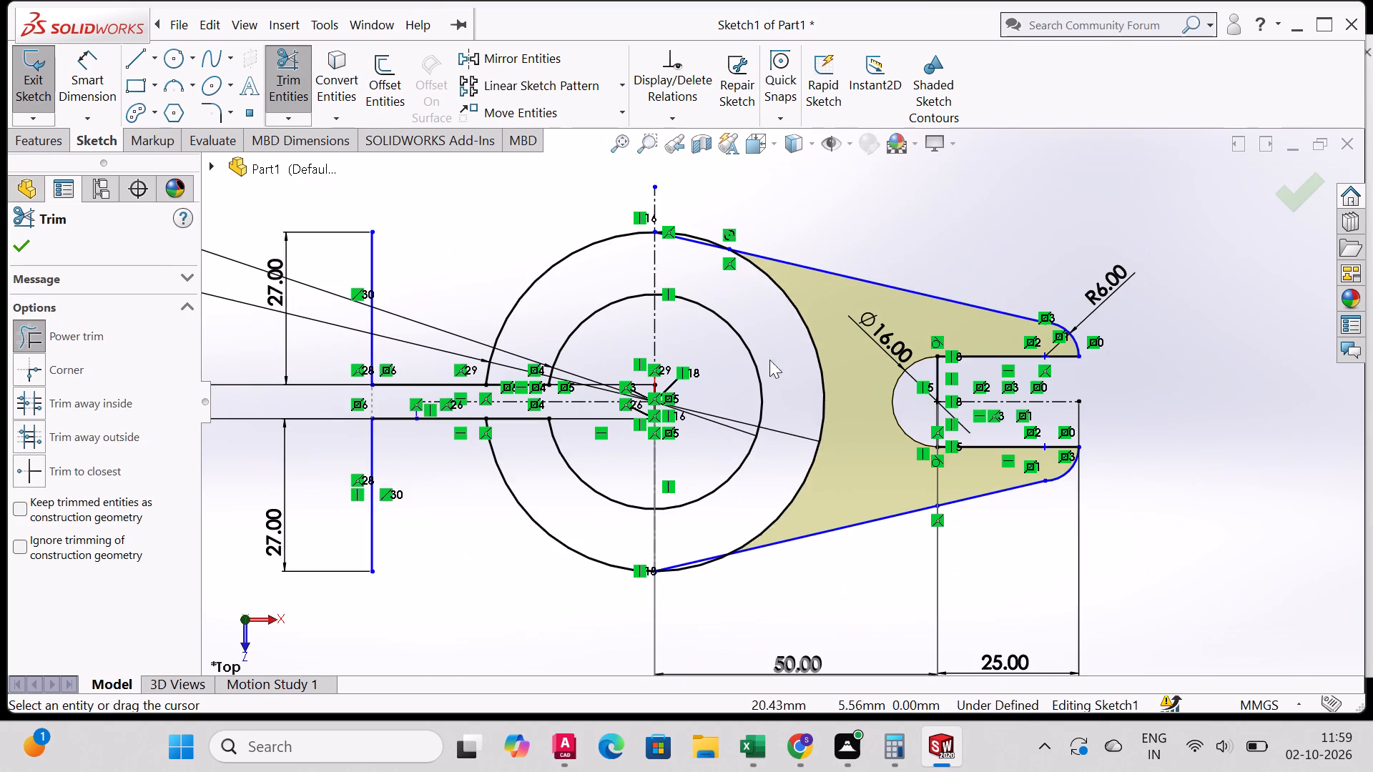
click(646, 144)
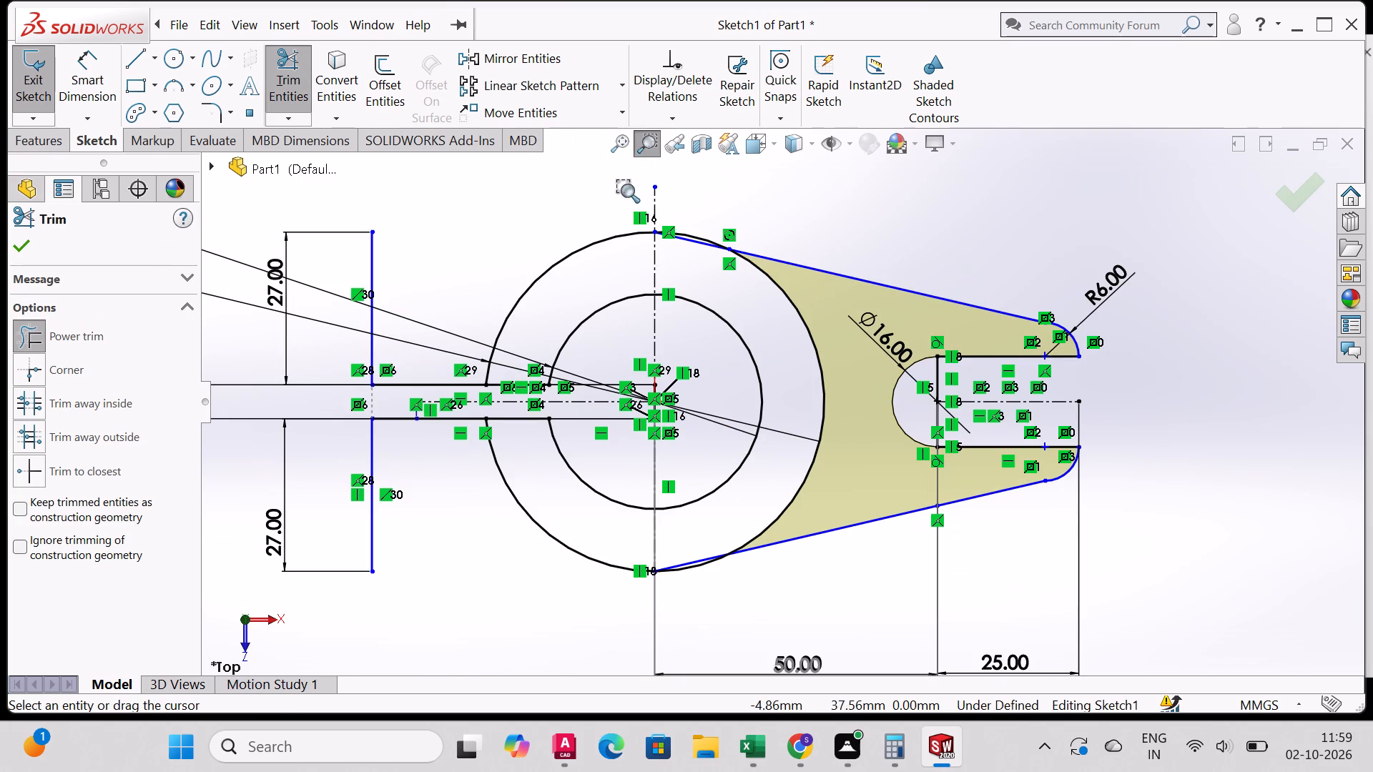
drag(629, 190, 727, 302)
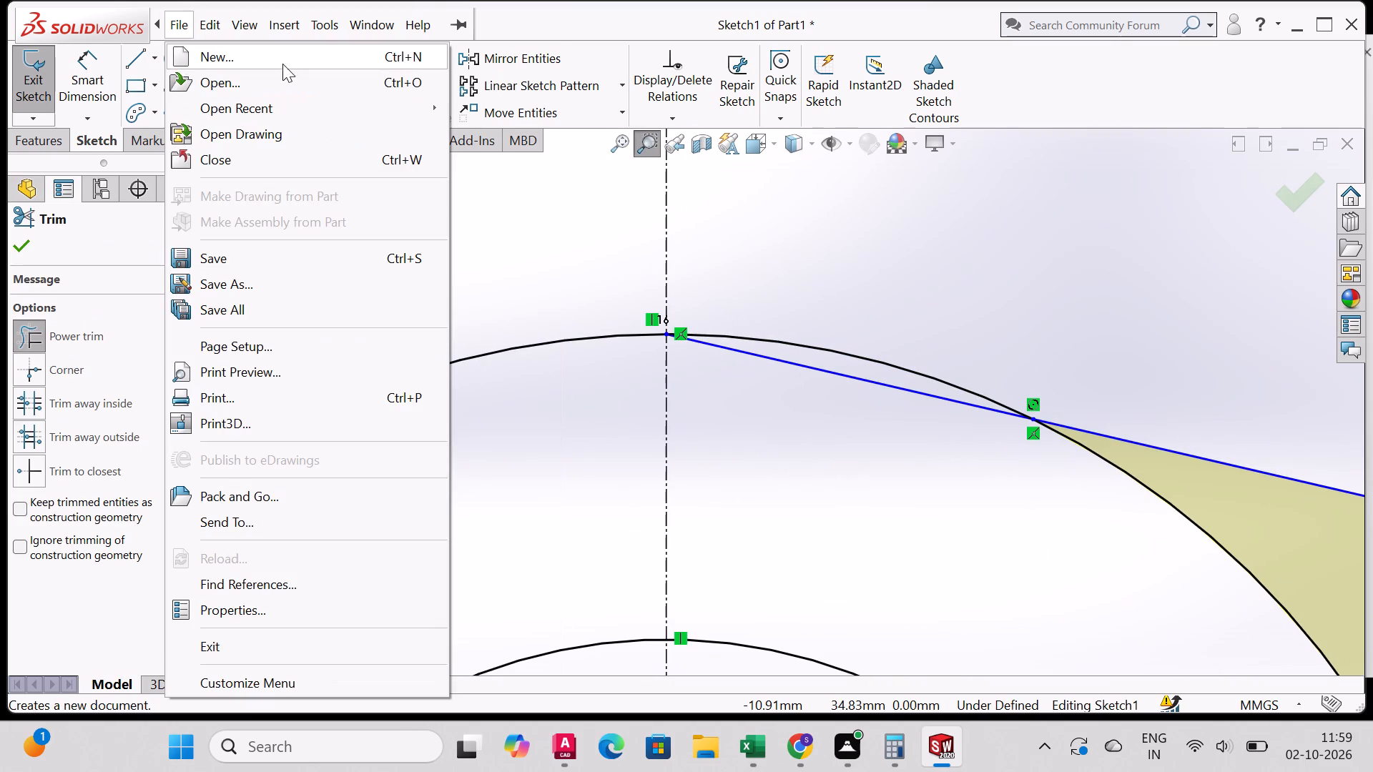
click(484, 252)
click(302, 89)
scroll(309, 74, up, 1)
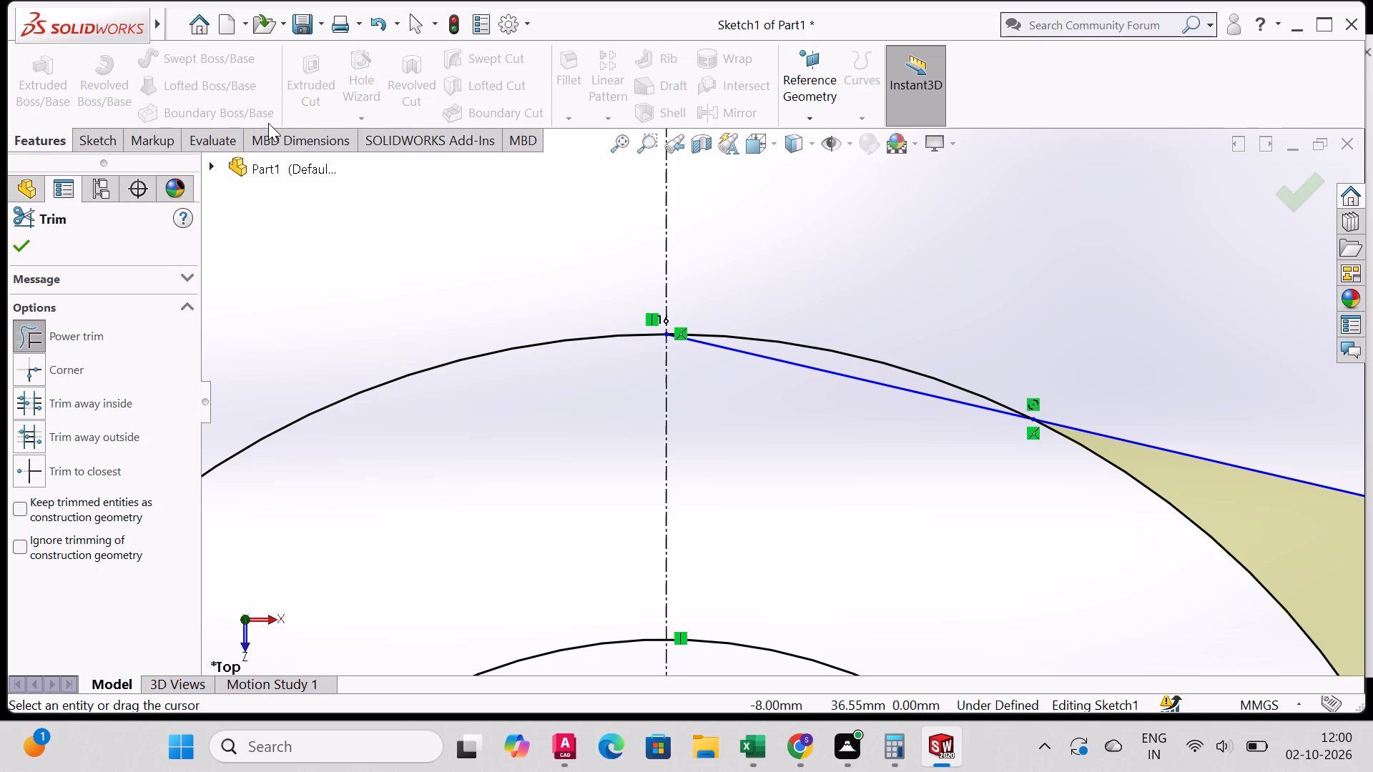
click(89, 142)
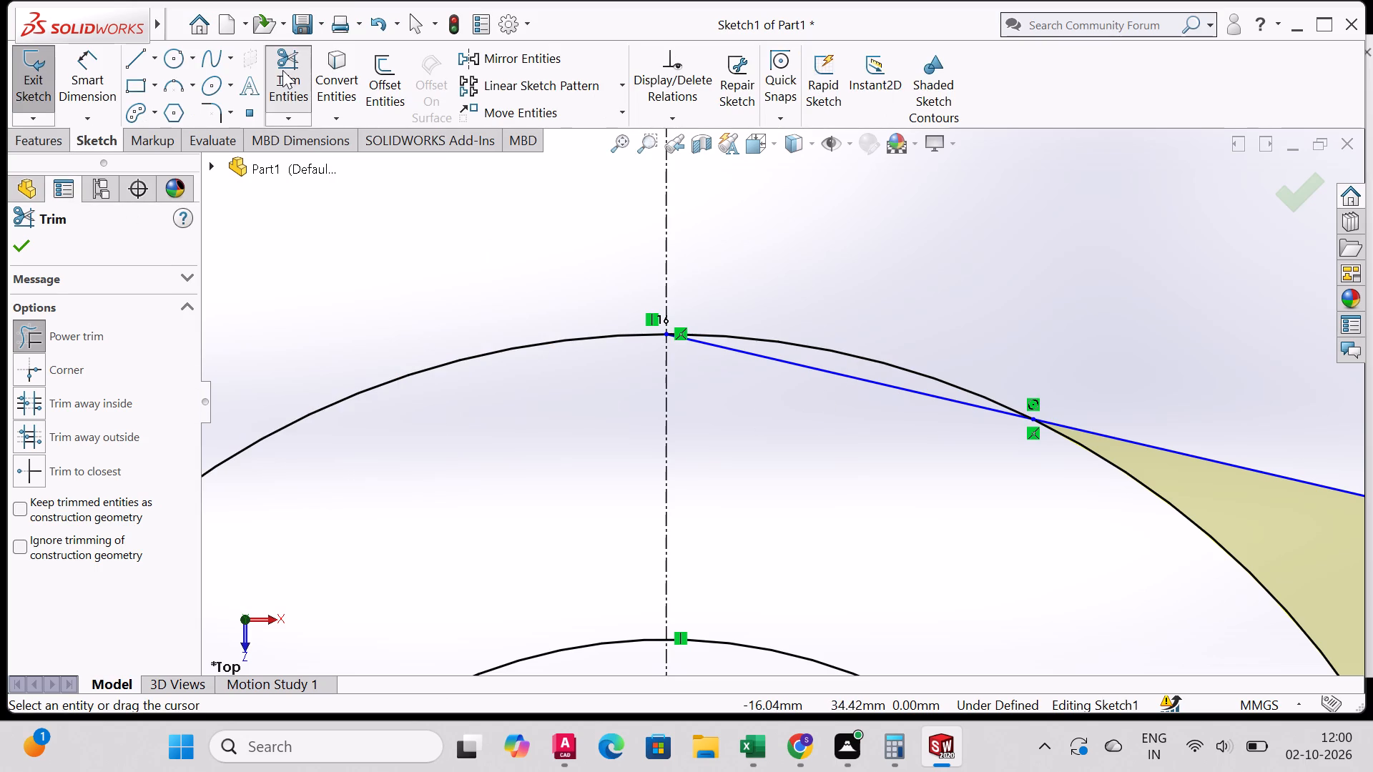
click(282, 70)
click(302, 79)
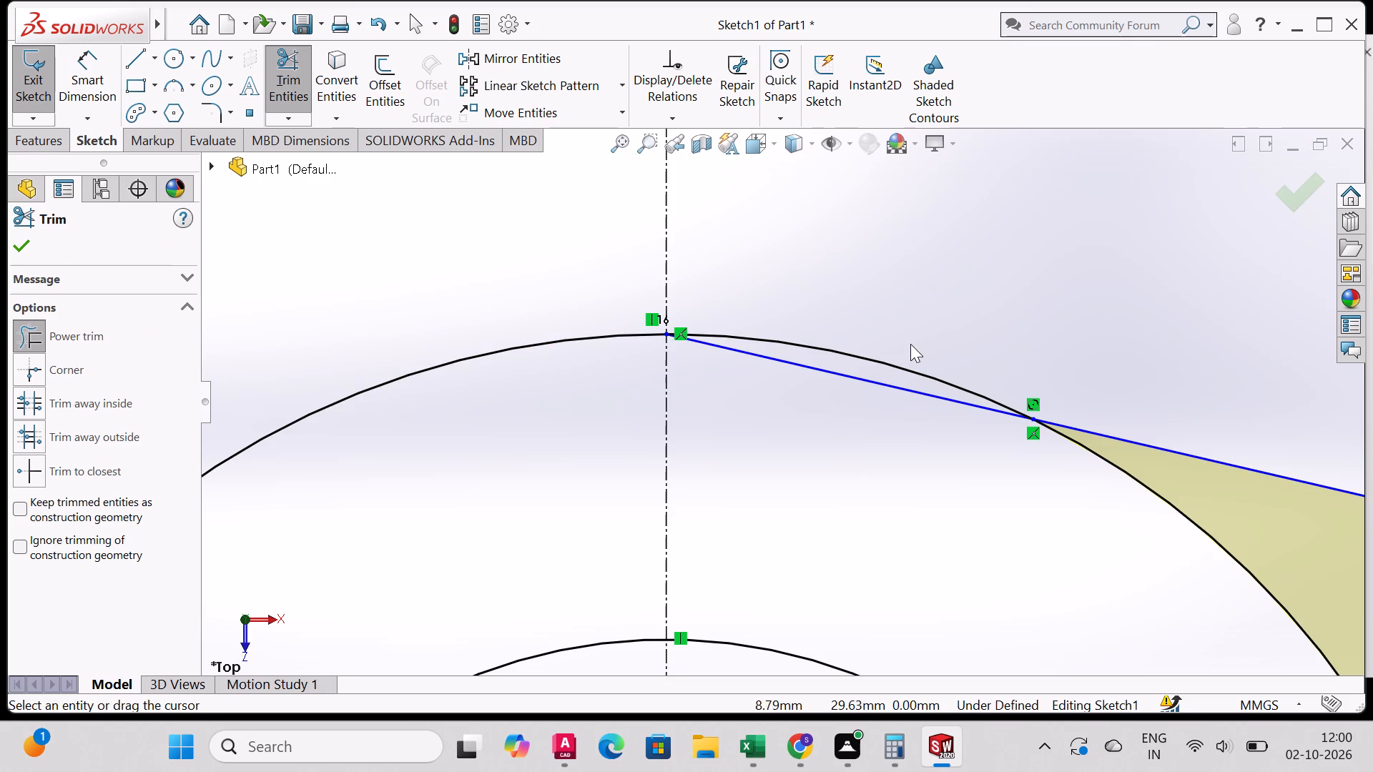
click(1296, 194)
click(287, 56)
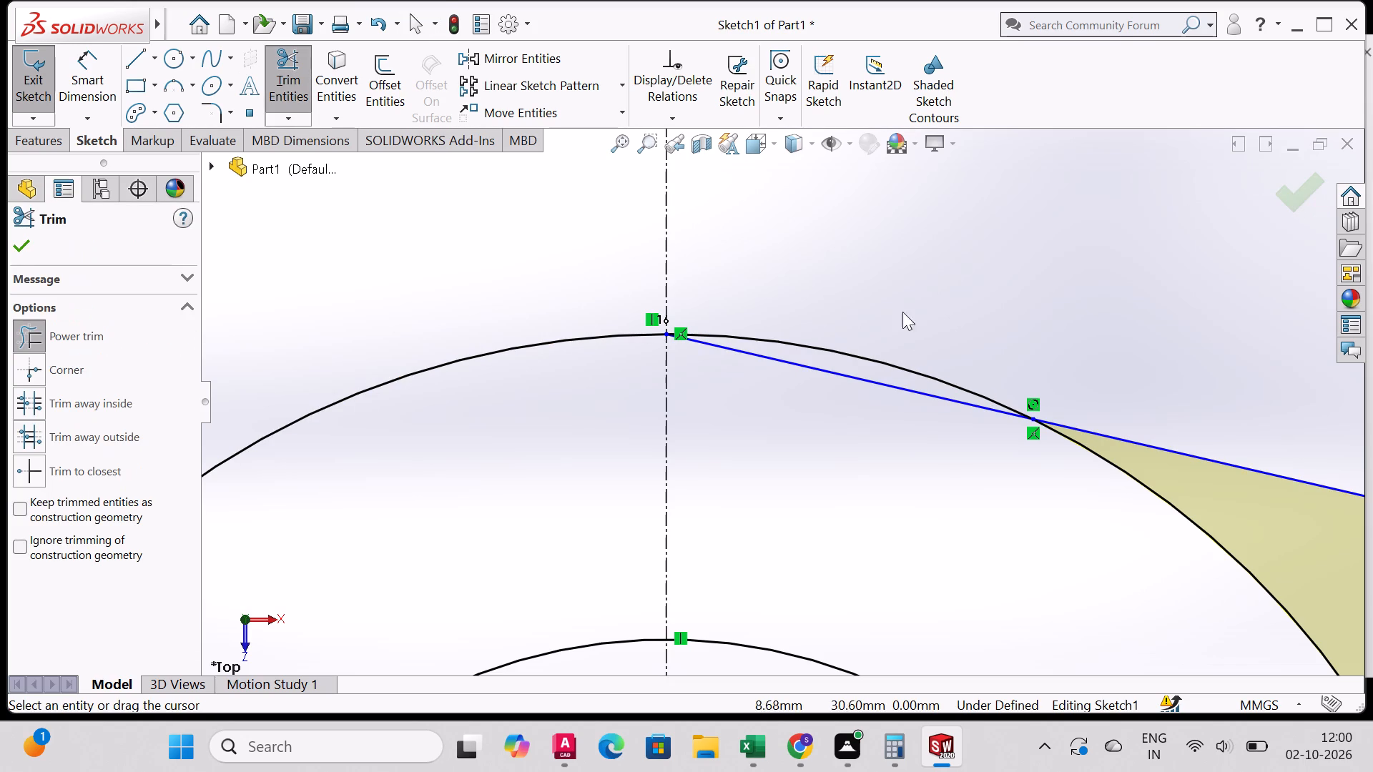
drag(867, 332, 860, 358)
scroll(868, 339, down, 4)
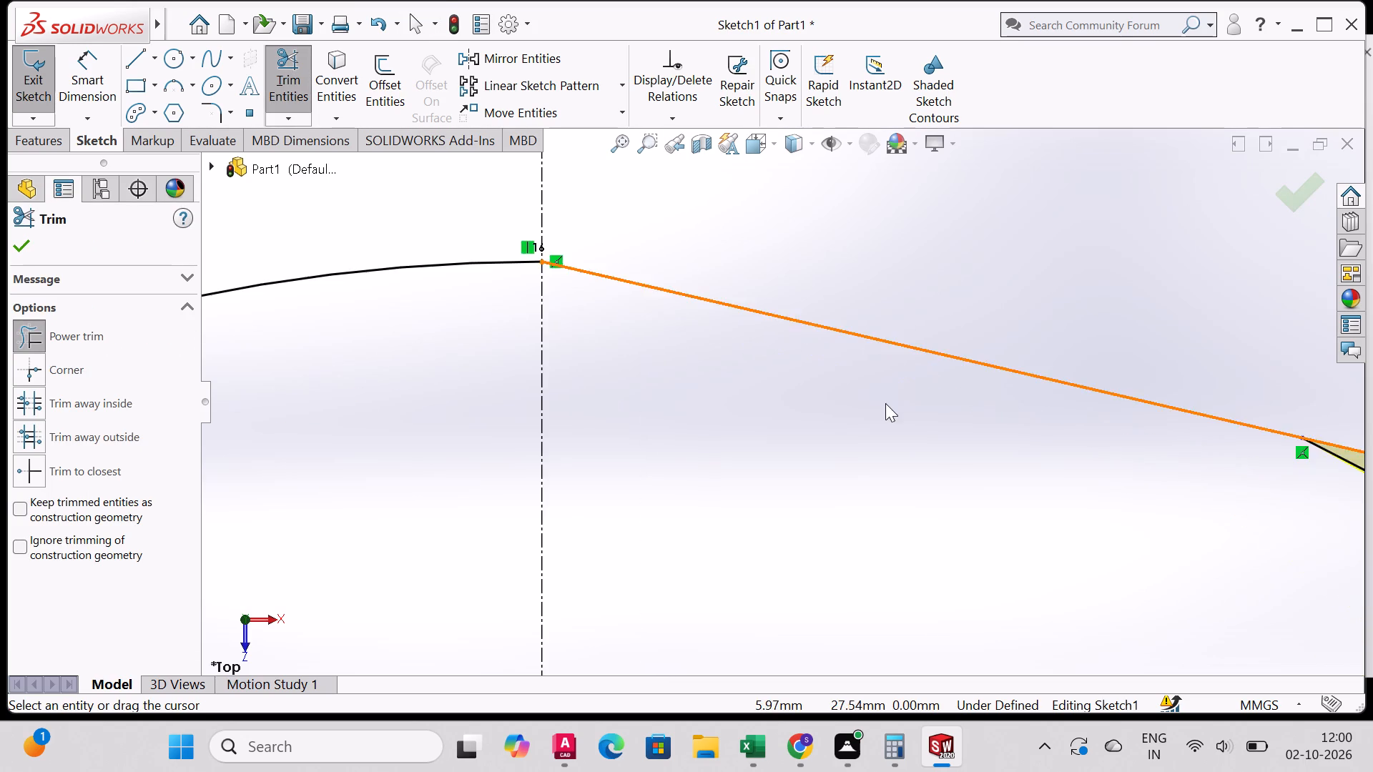
Trim away the matching lower arc of the Ø60 circle between the vertical centerline and lower slanted arm line, and exit the sketch.
scroll(885, 403, up, 9)
scroll(926, 444, up, 12)
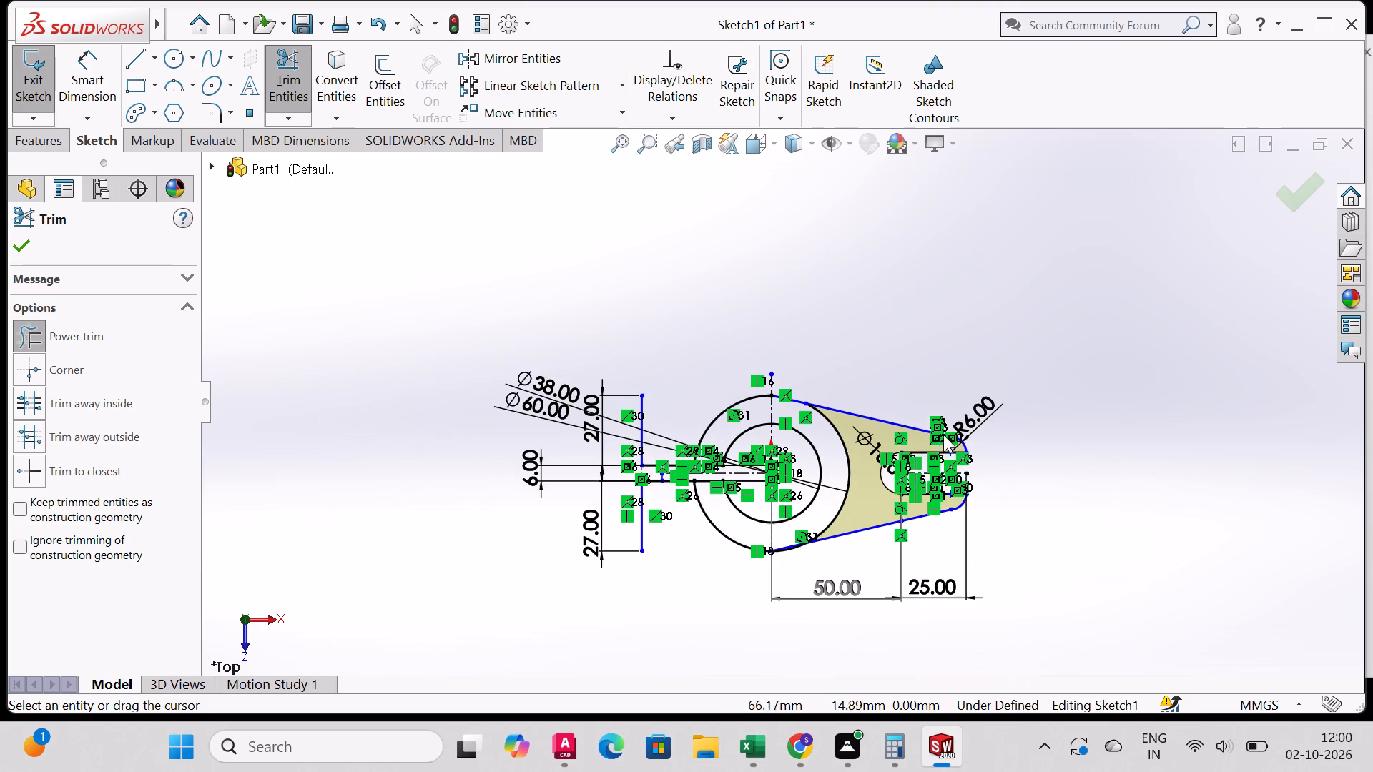
scroll(772, 554, down, 1)
scroll(797, 584, up, 3)
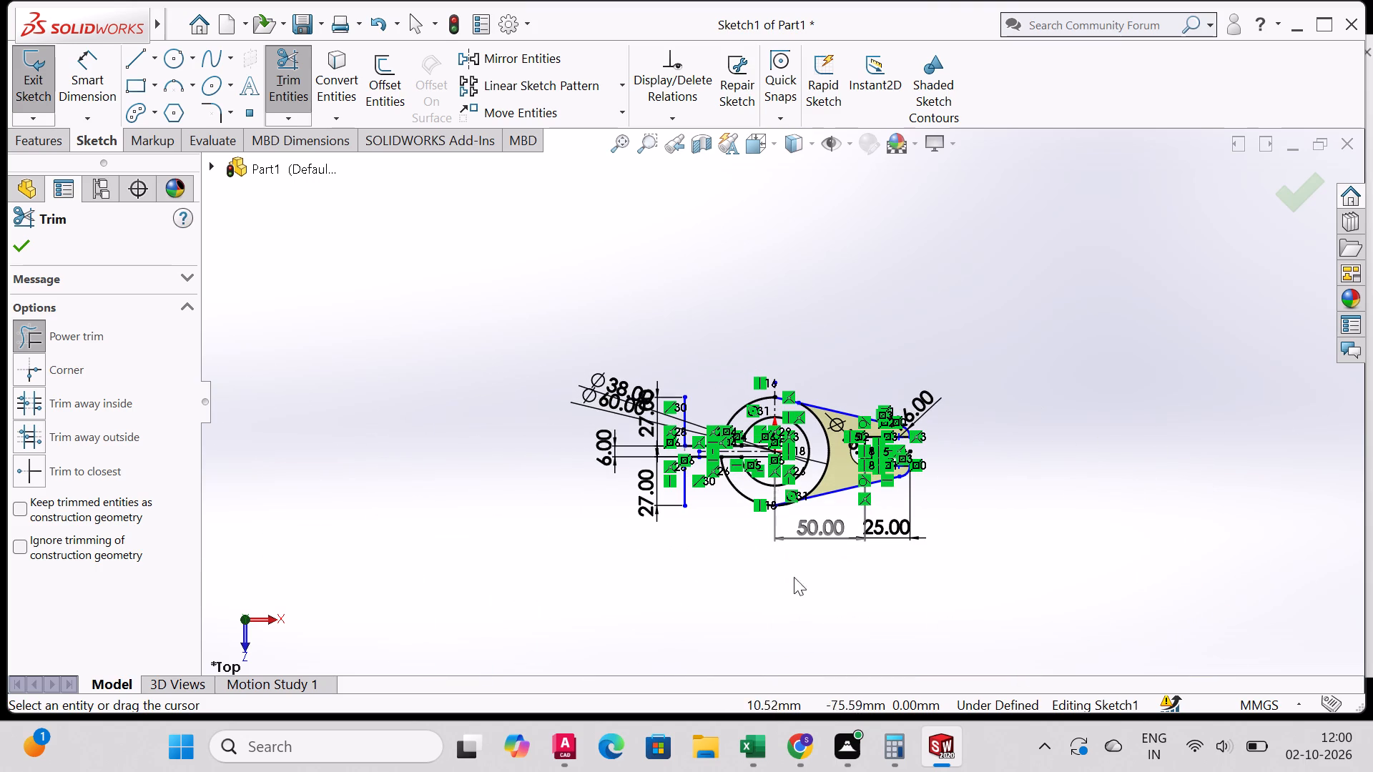
click(647, 147)
drag(718, 471, 889, 530)
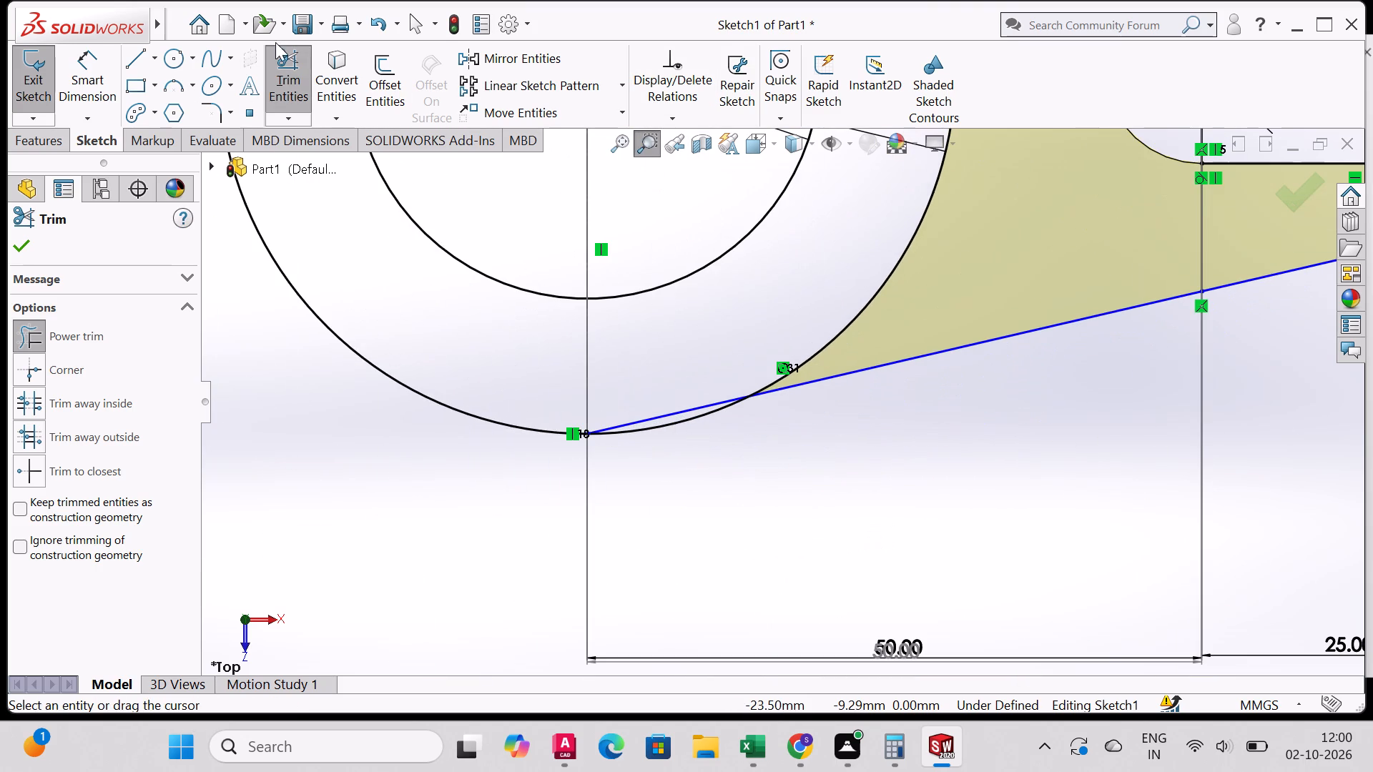
click(282, 63)
click(283, 65)
click(283, 64)
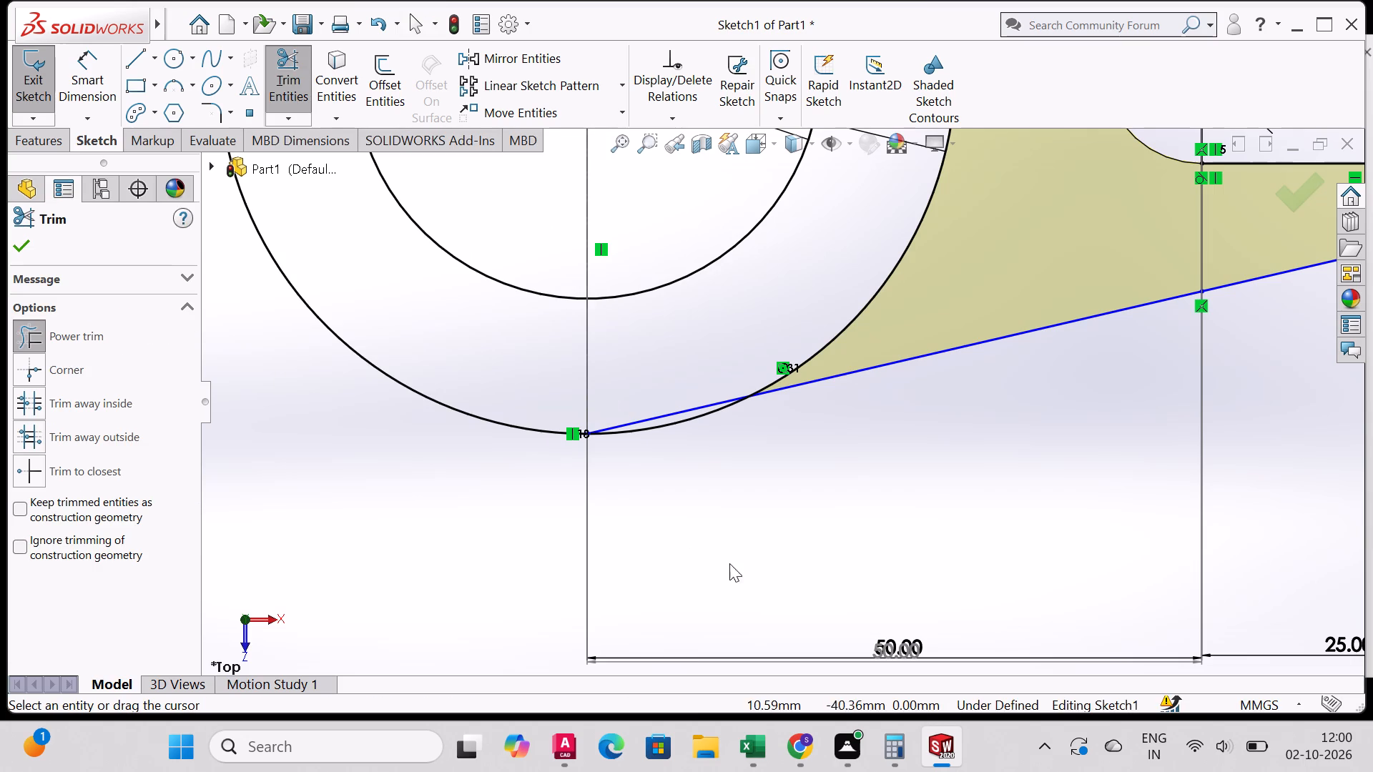
drag(683, 458, 682, 421)
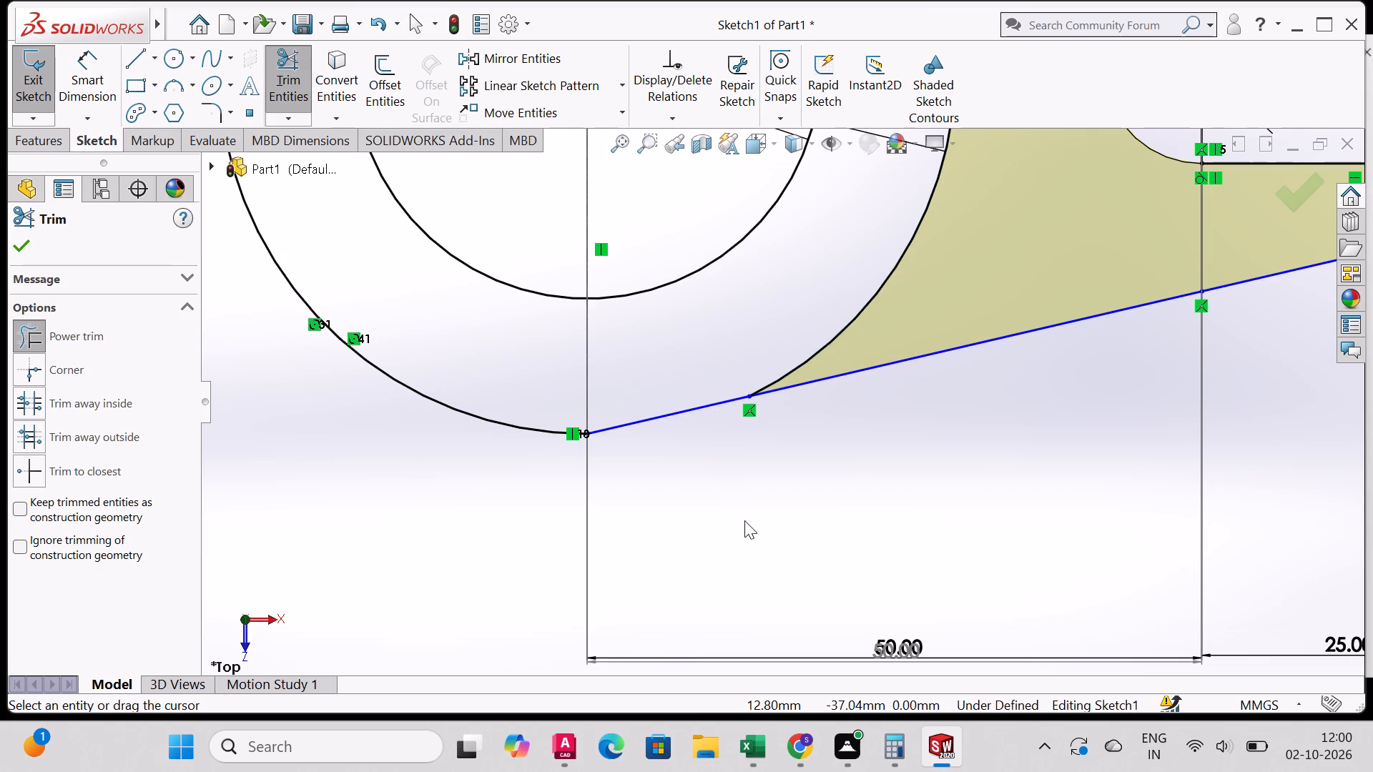
scroll(745, 521, up, 3)
scroll(756, 530, down, 6)
scroll(755, 528, up, 5)
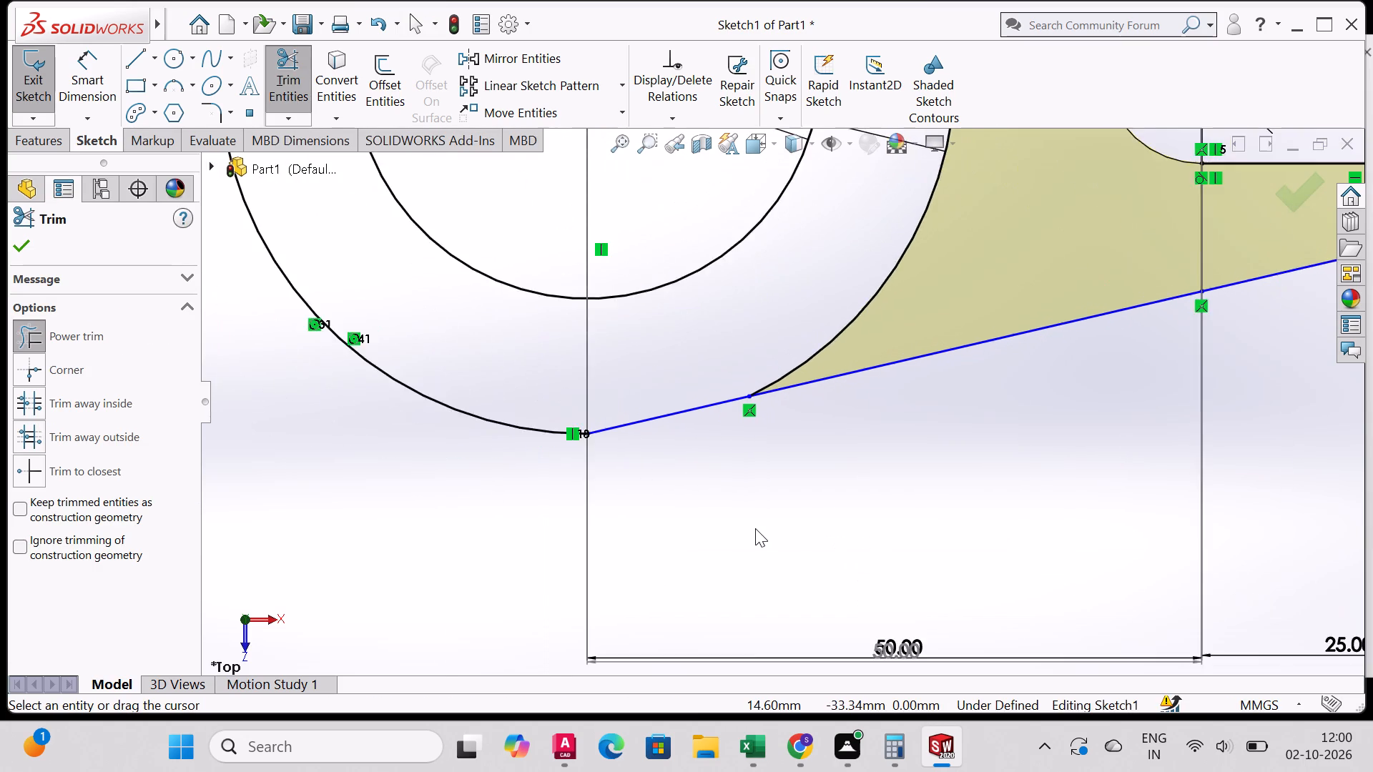
scroll(755, 528, up, 11)
key(Escape)
key(Escape)
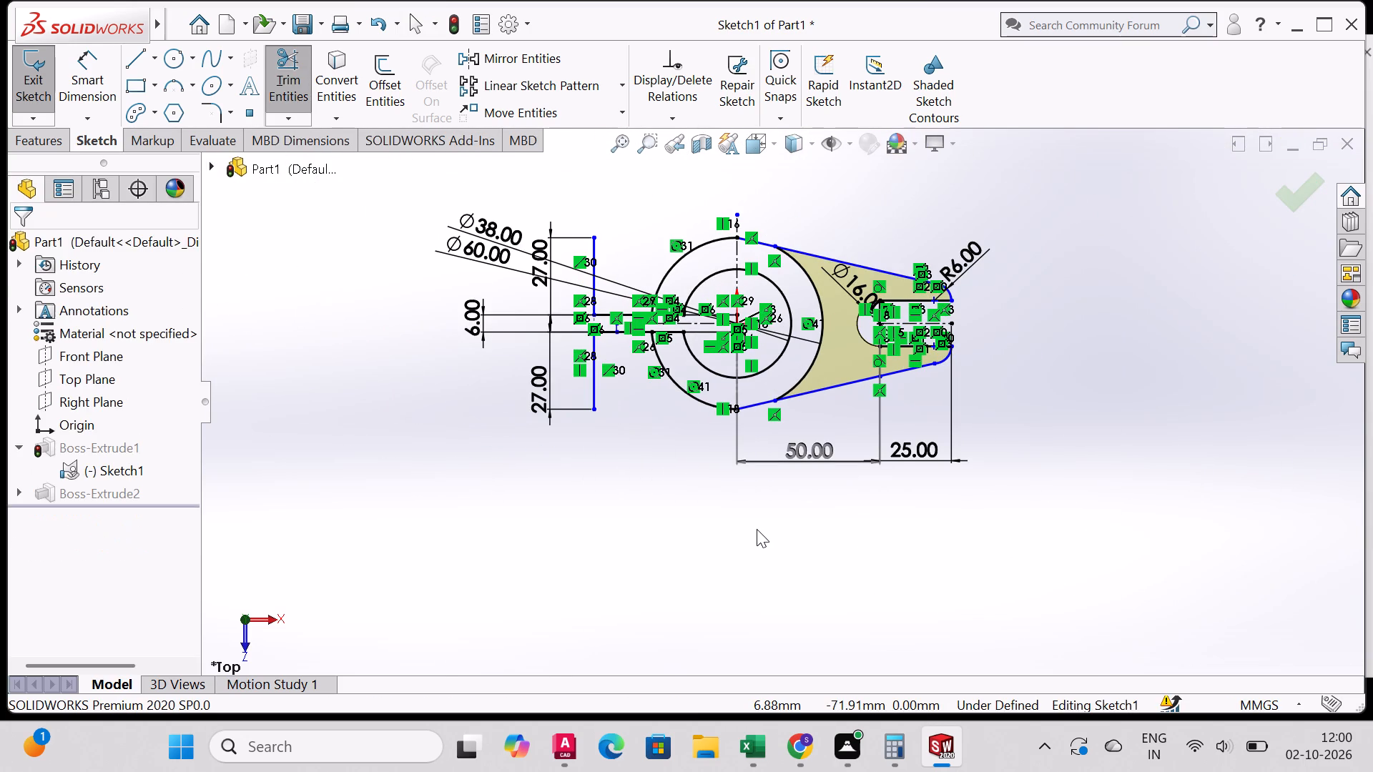
key(Escape)
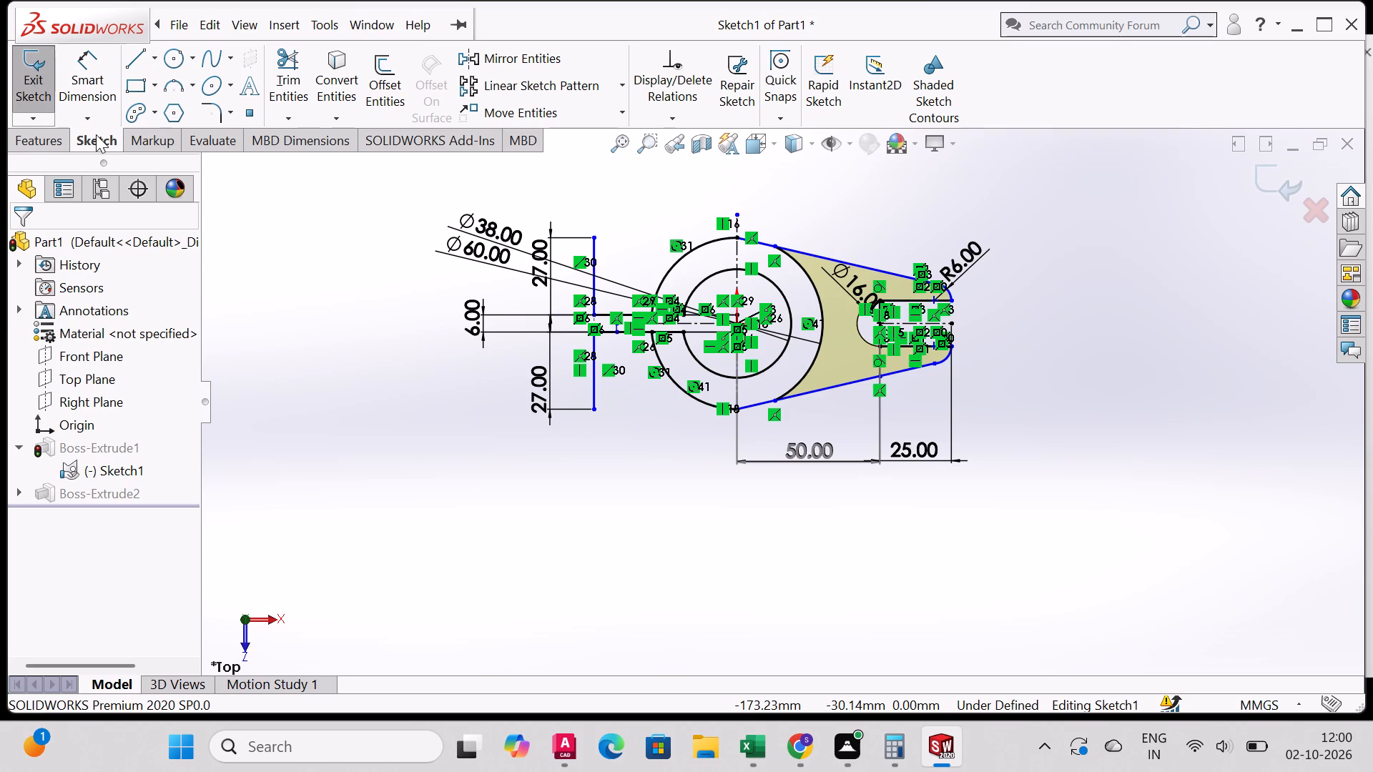
click(45, 137)
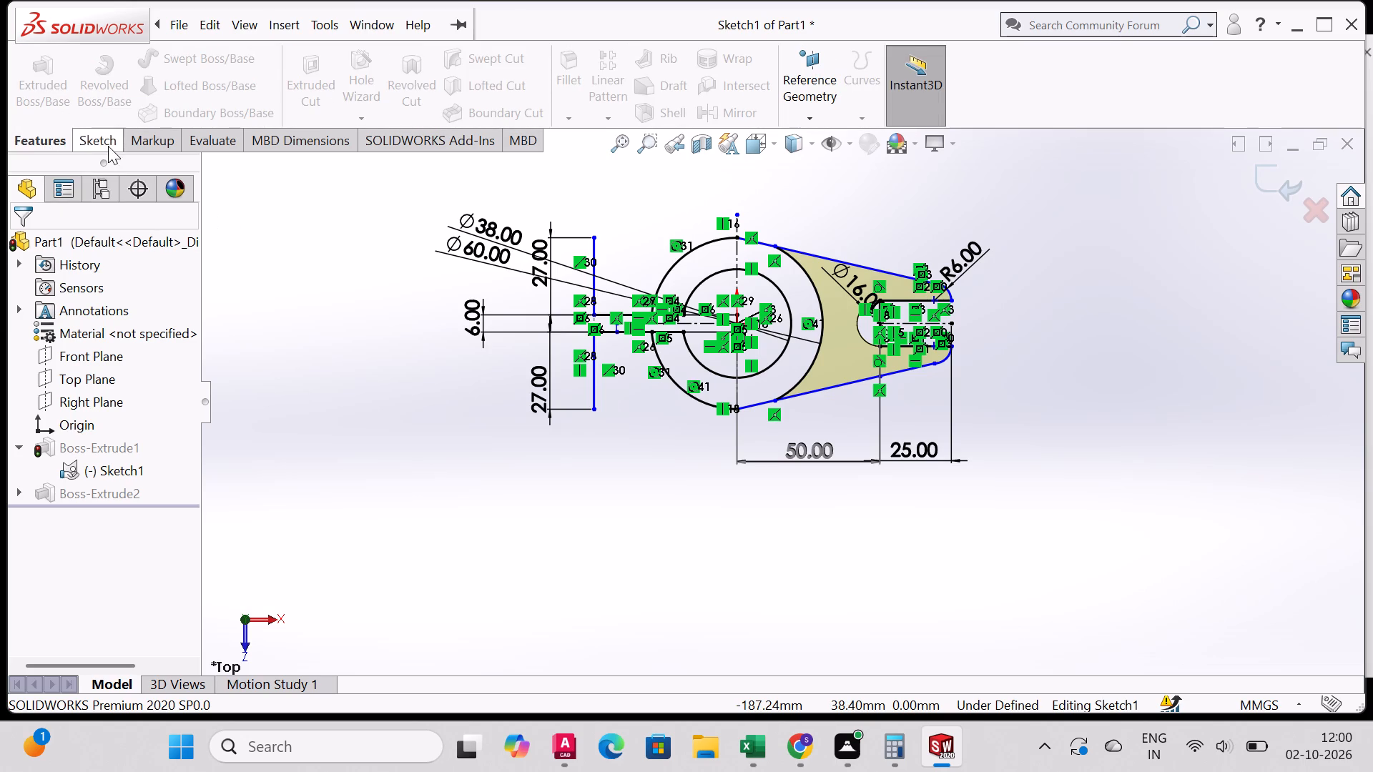
click(109, 144)
click(46, 63)
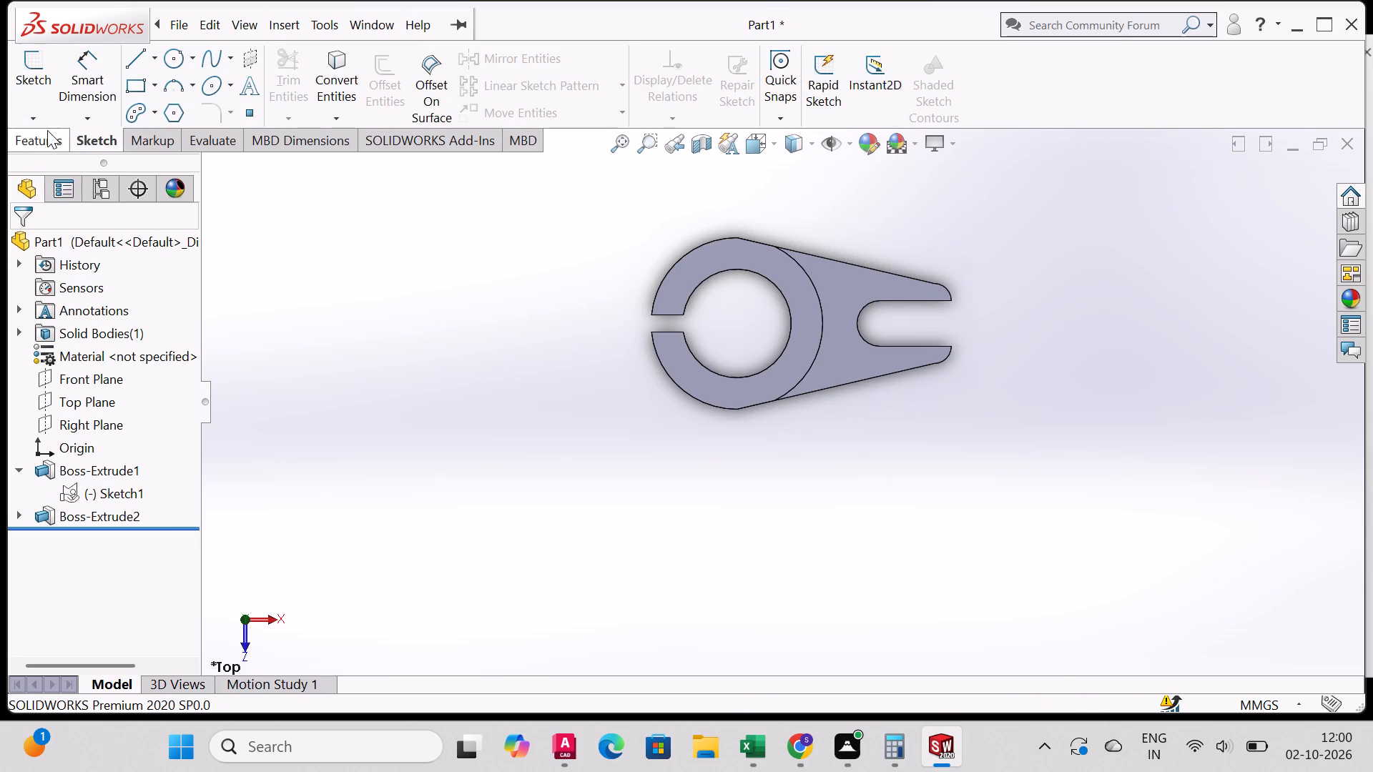
Delete the Boss-Extrude2 slit boss feature, keeping the slotted arm and its sketch.
middle_drag(967, 463, 960, 310)
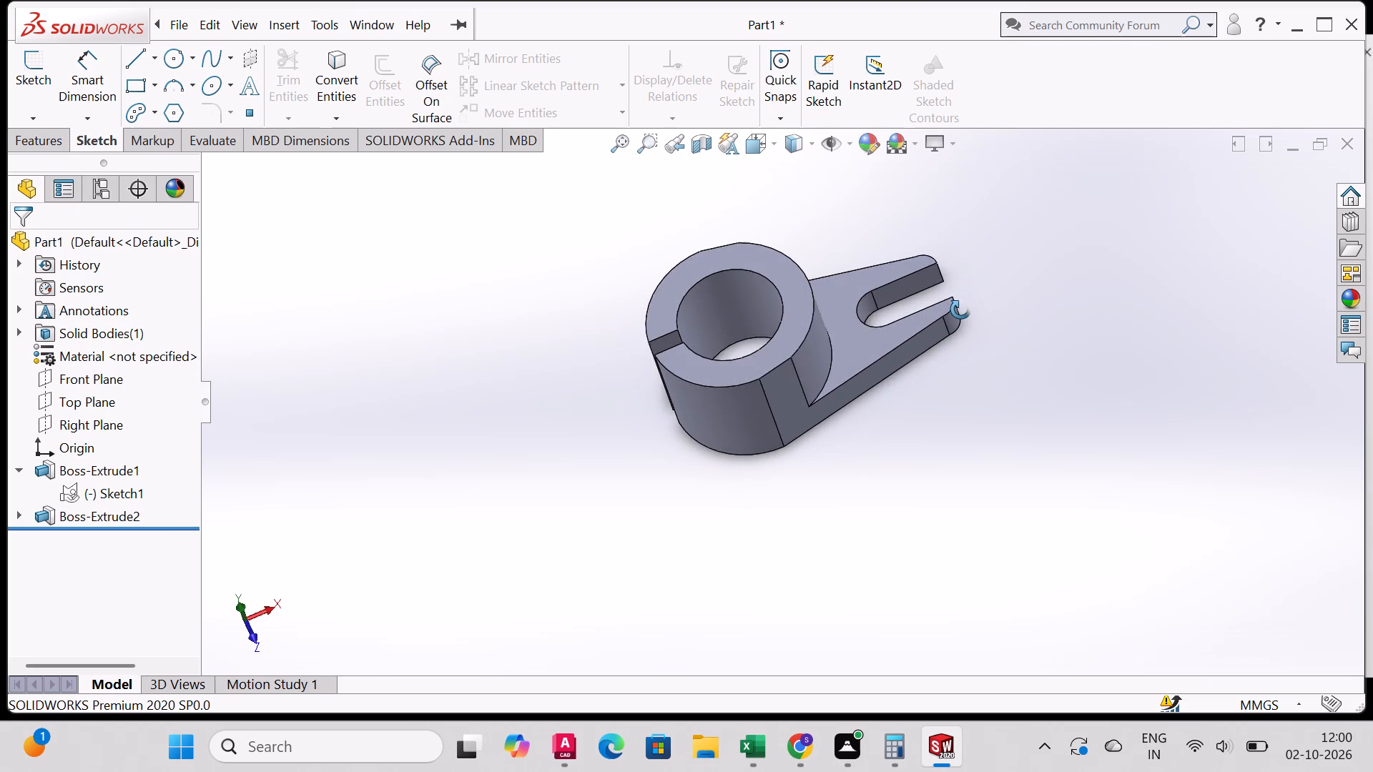
middle_drag(960, 310, 950, 356)
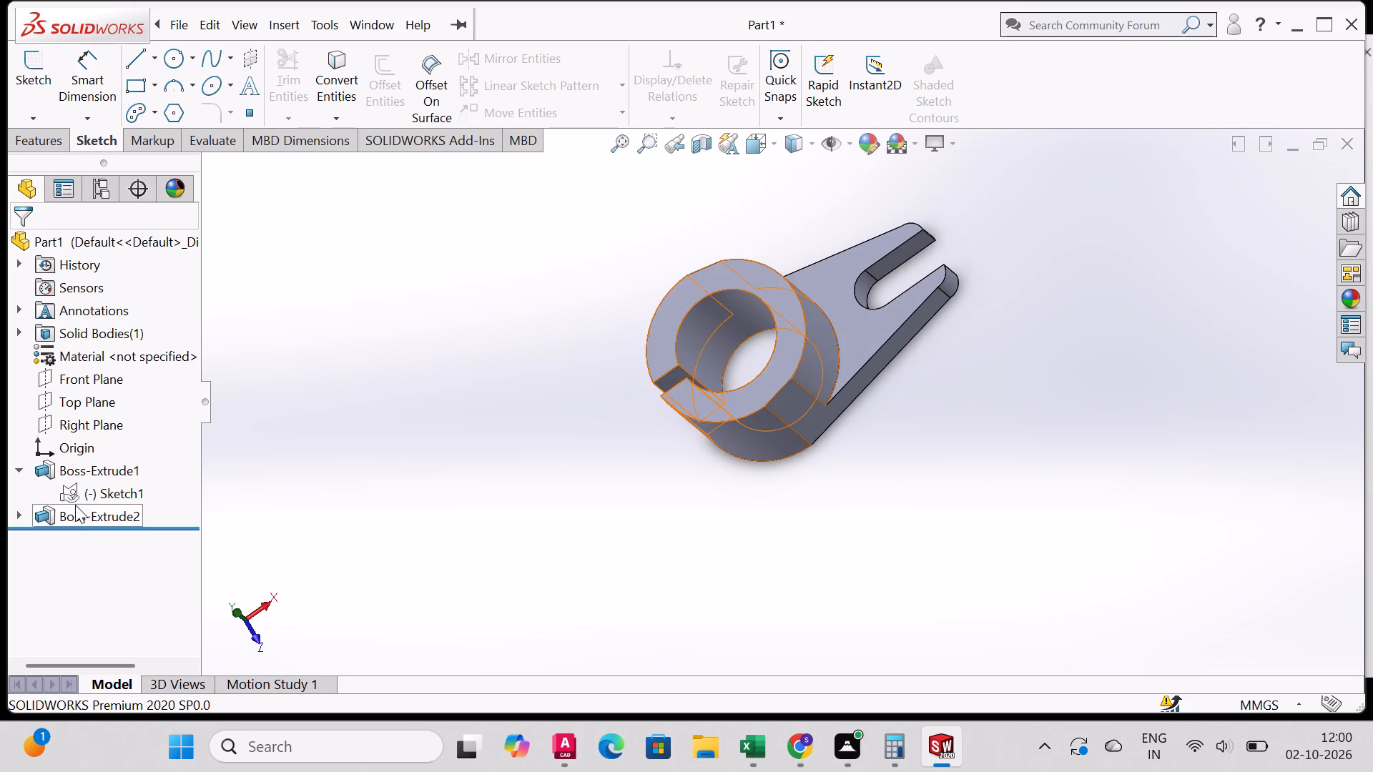
click(92, 517)
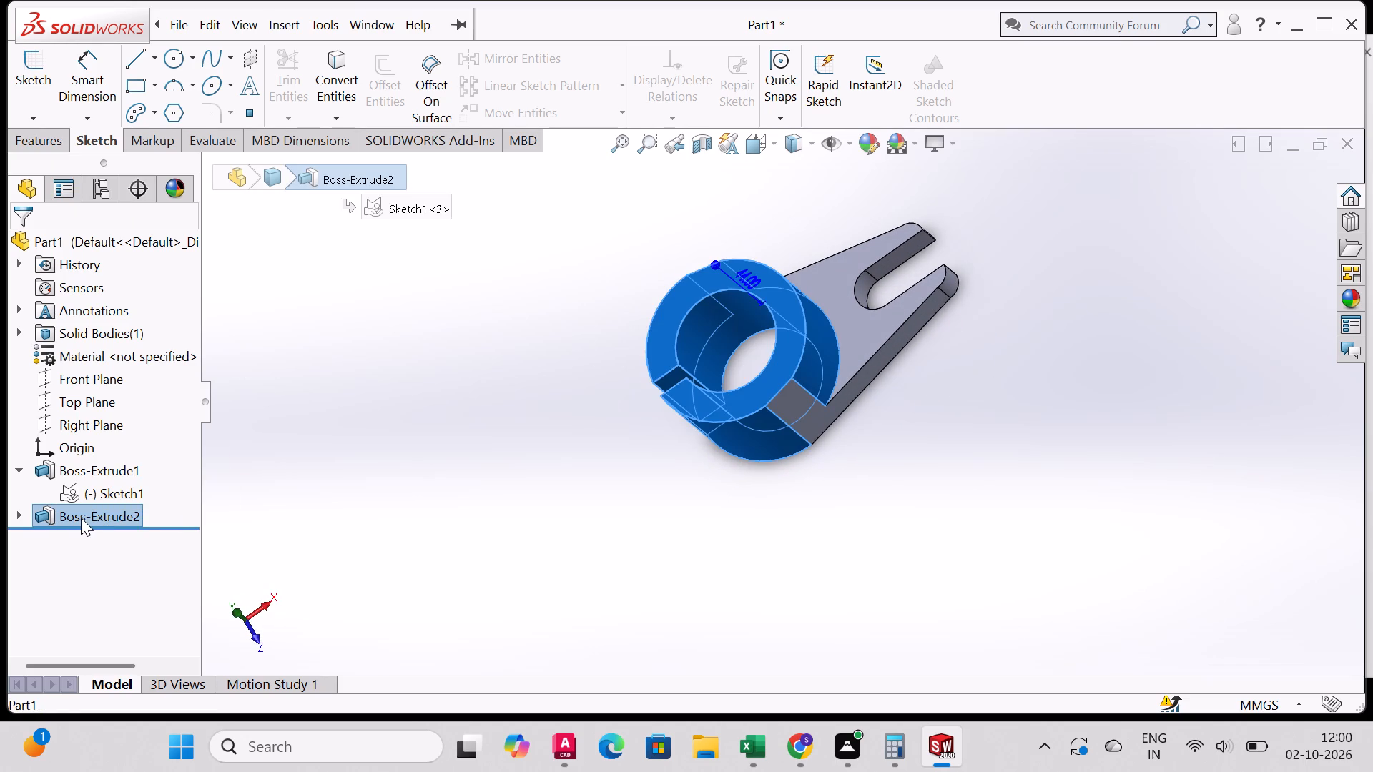
right_click(82, 518)
click(130, 442)
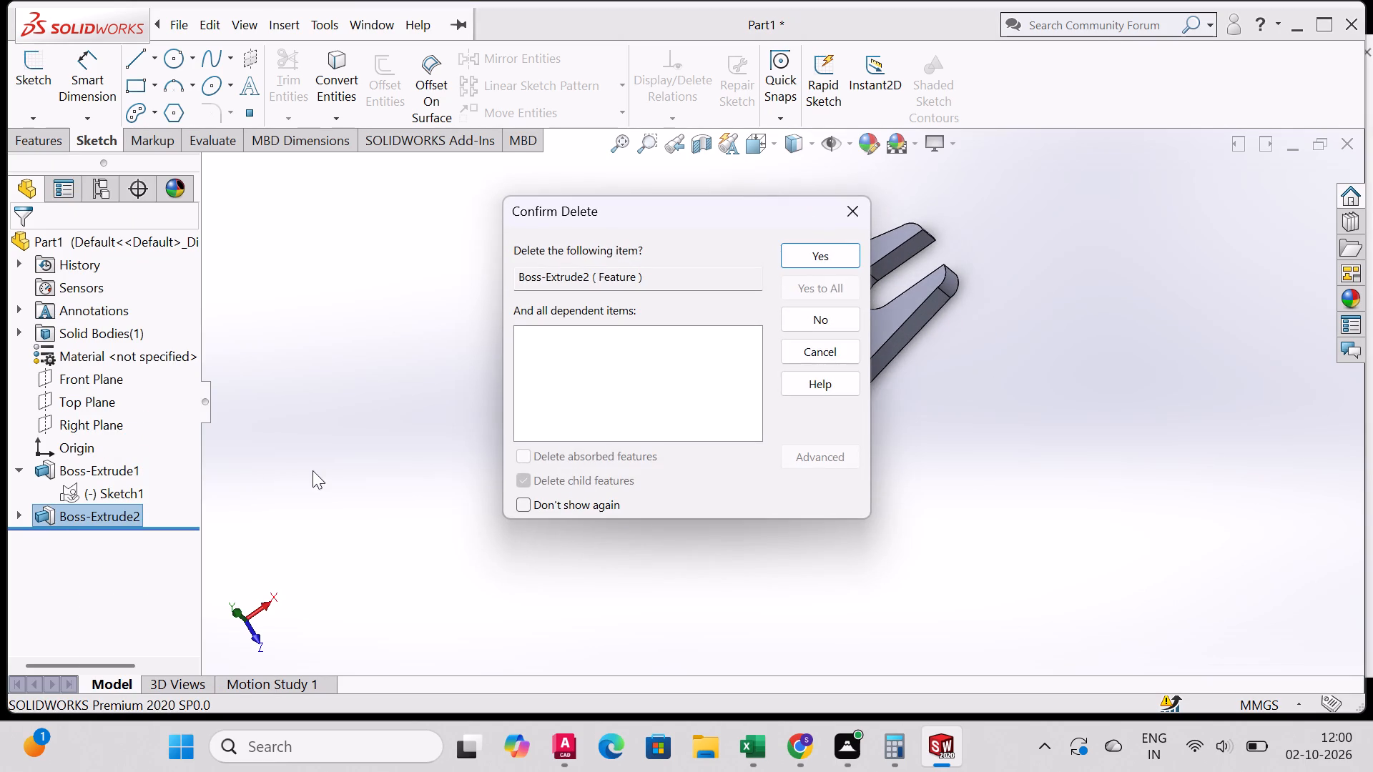
click(822, 260)
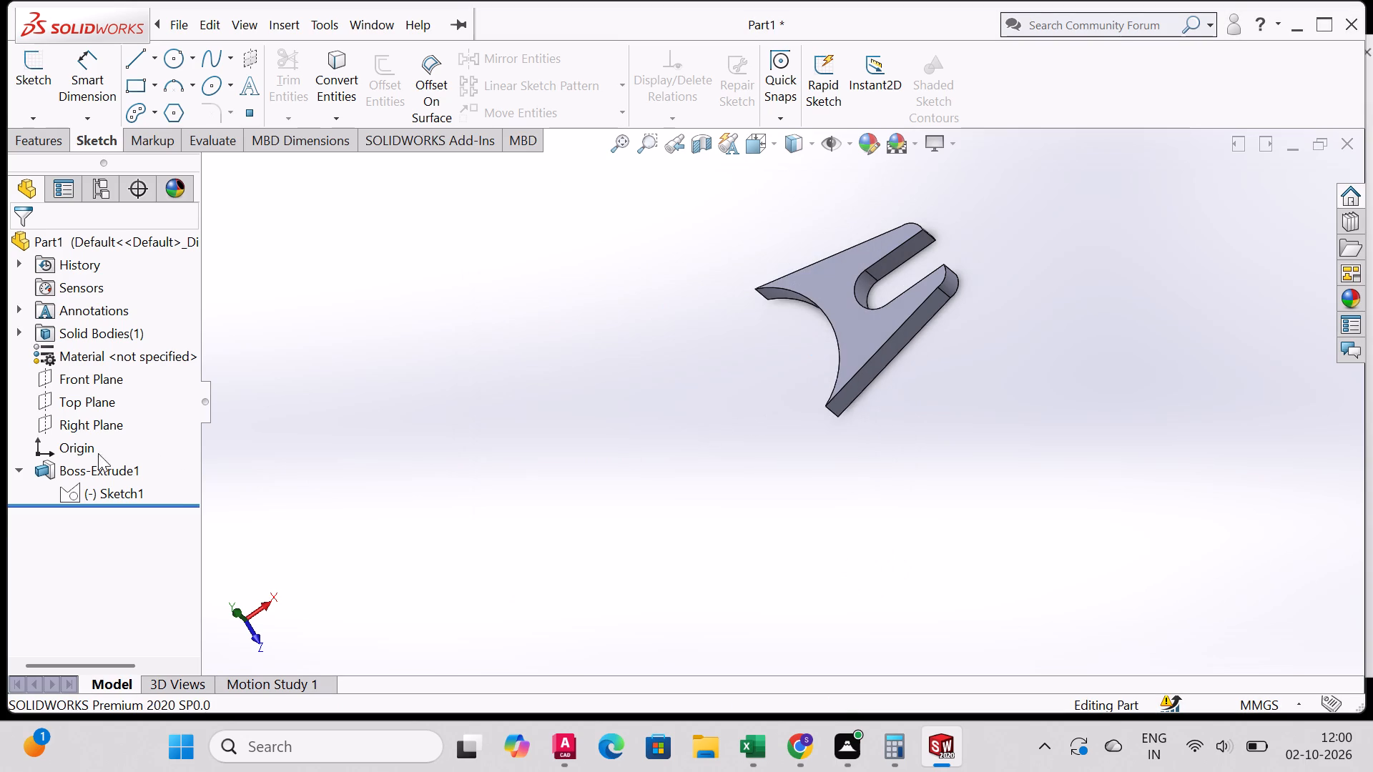
Extrude the split ring region between the Ø38 and Ø60 circles of Sketch1 as a 44 mm blind boss merged with the slotted arm.
click(105, 493)
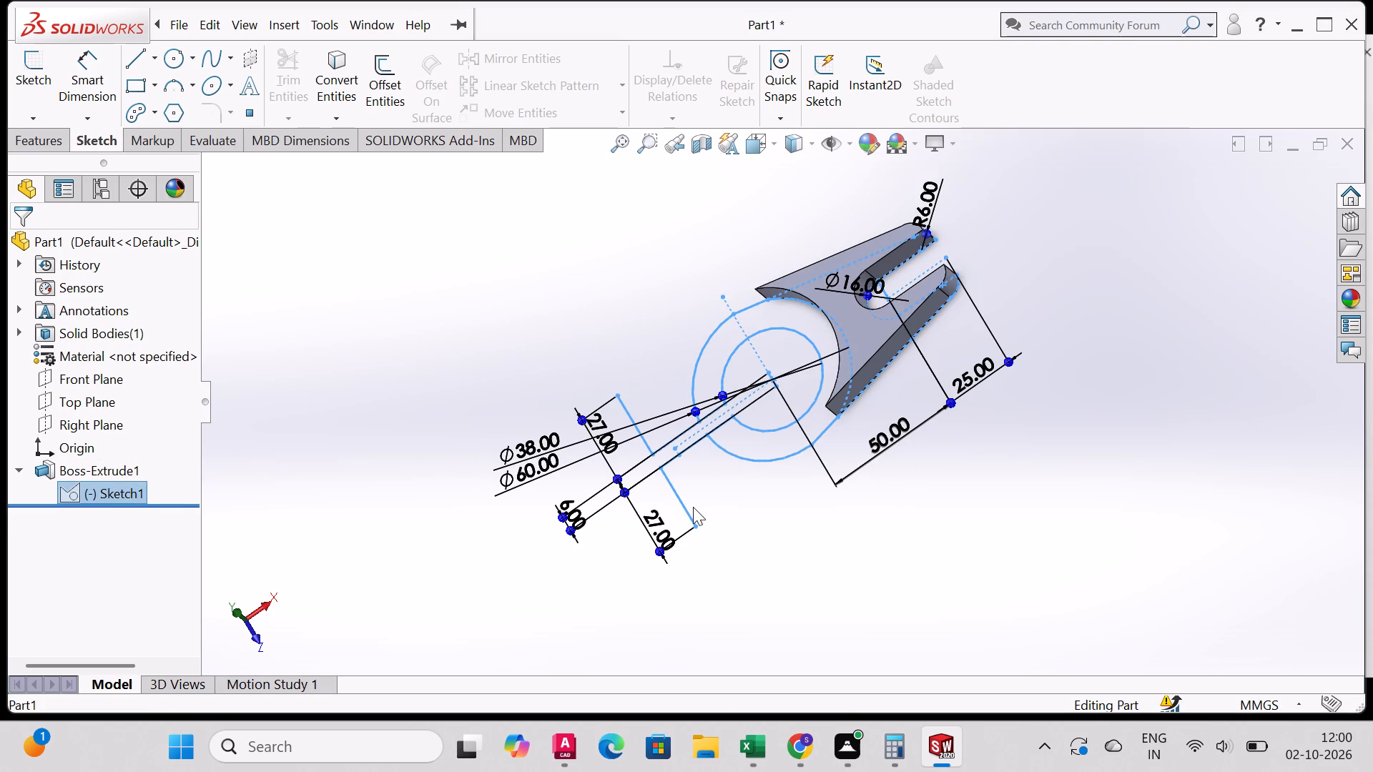
key(ctrl+1)
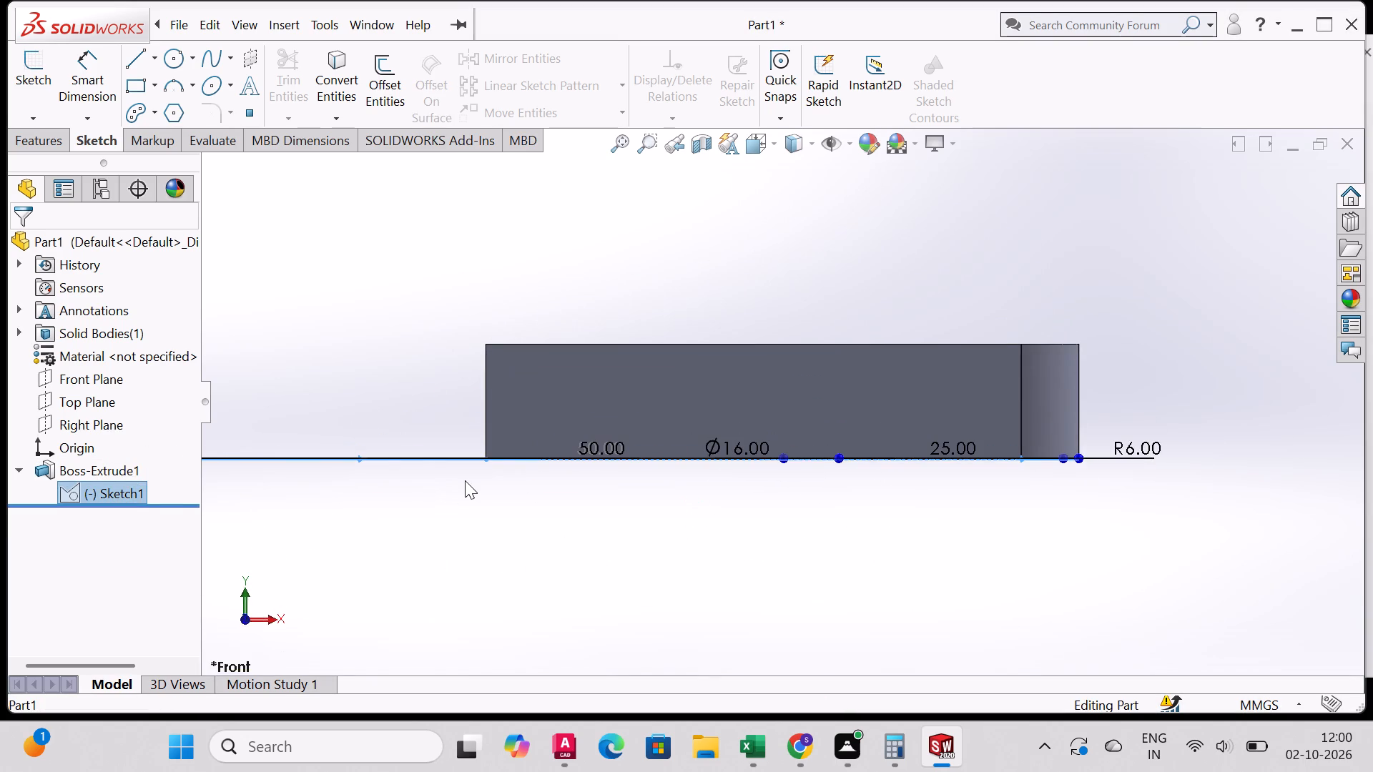
key(ctrl+2)
key(ctrl+3)
key(ctrl+4)
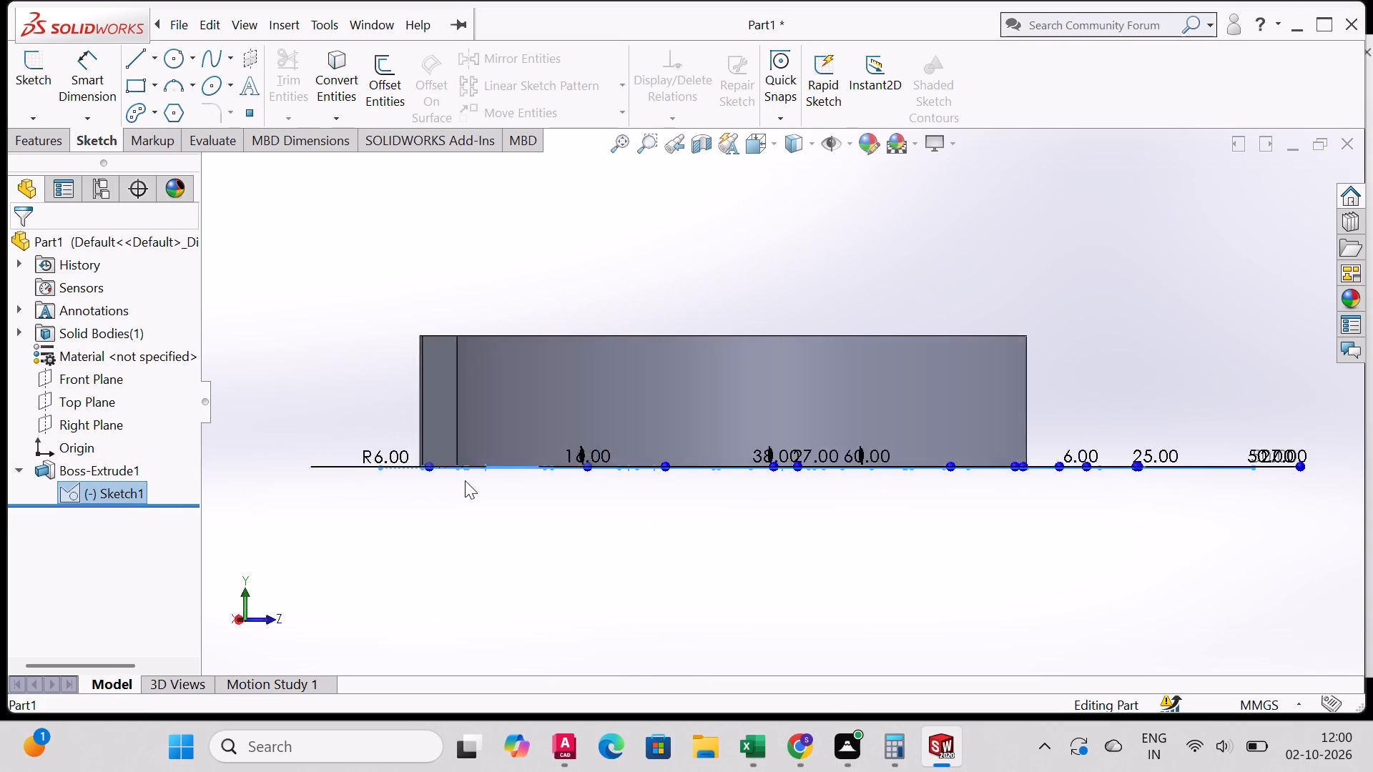
key(ctrl+5)
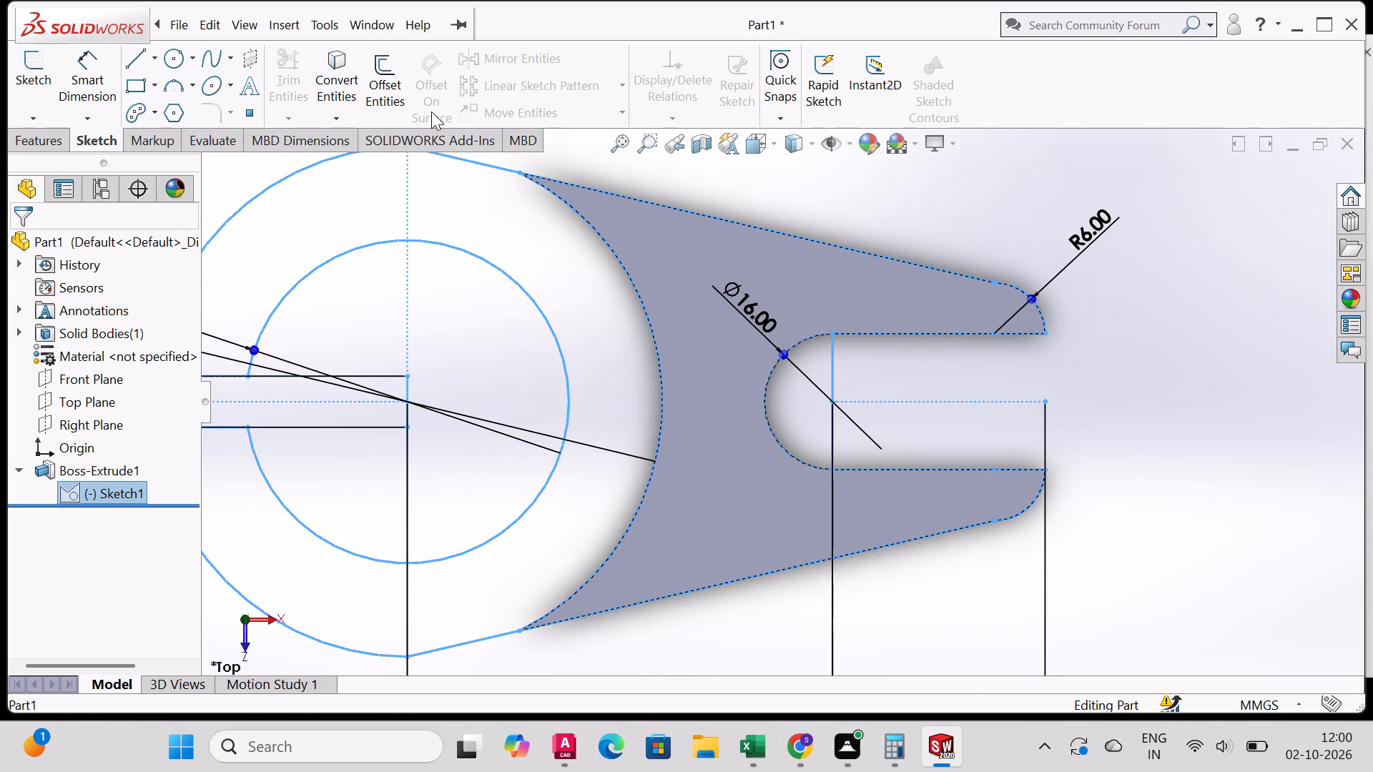
key(ctrl+6)
key(ctrl+7)
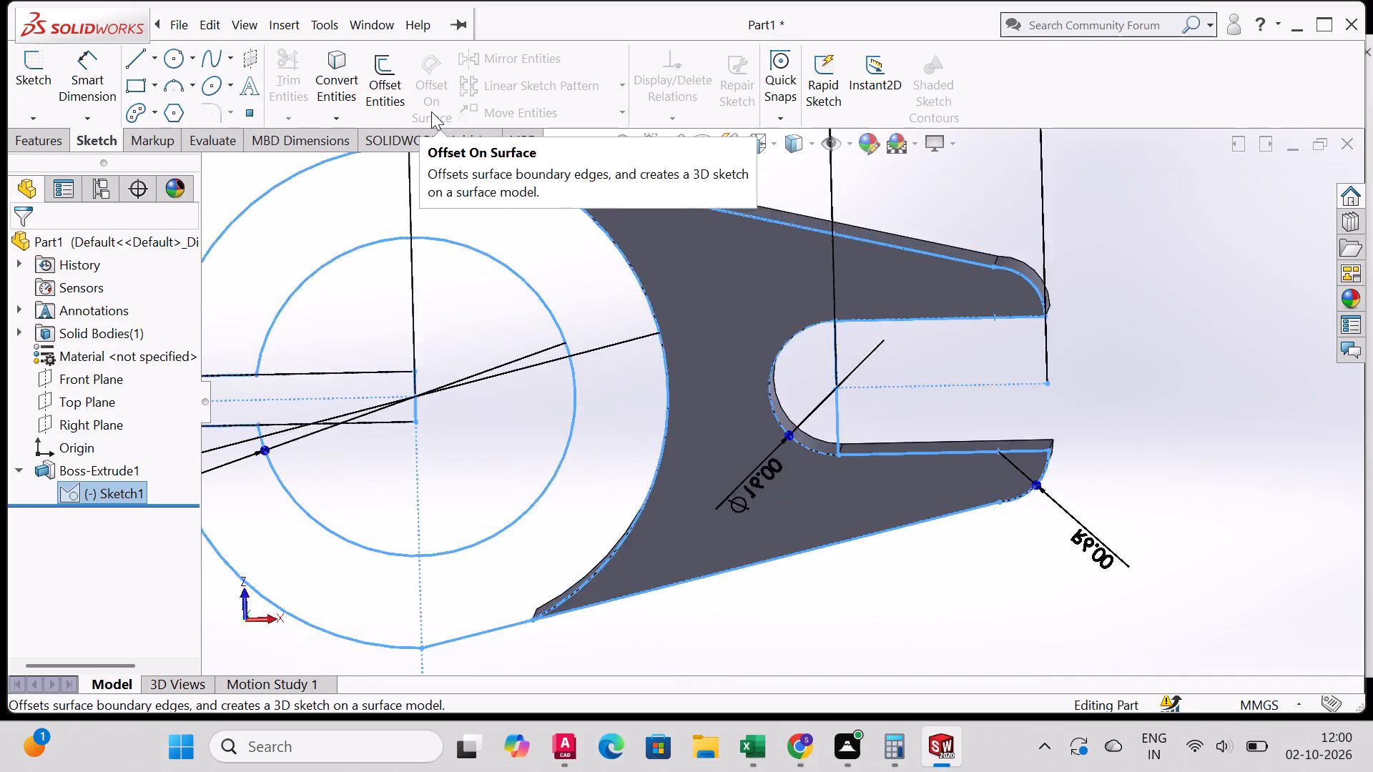
scroll(721, 316, down, 2)
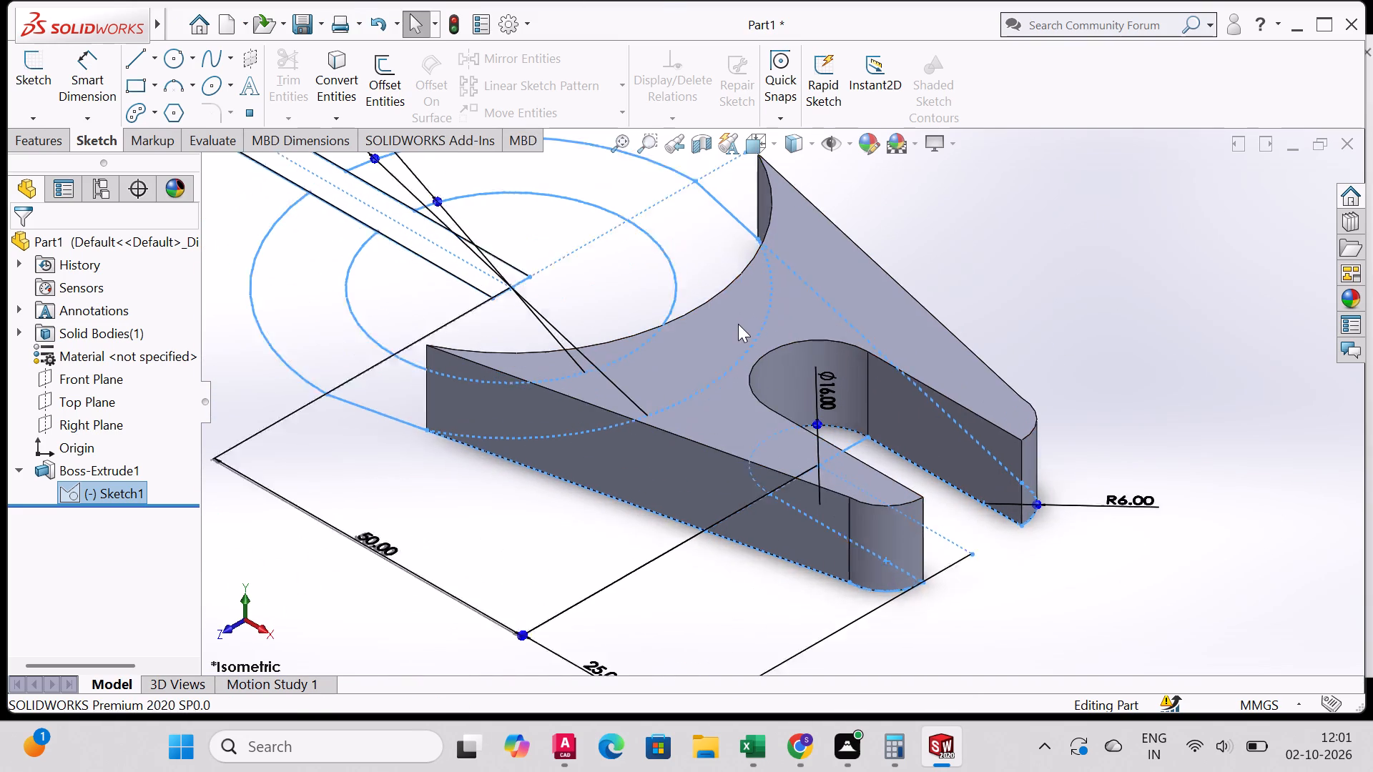
scroll(661, 307, up, 4)
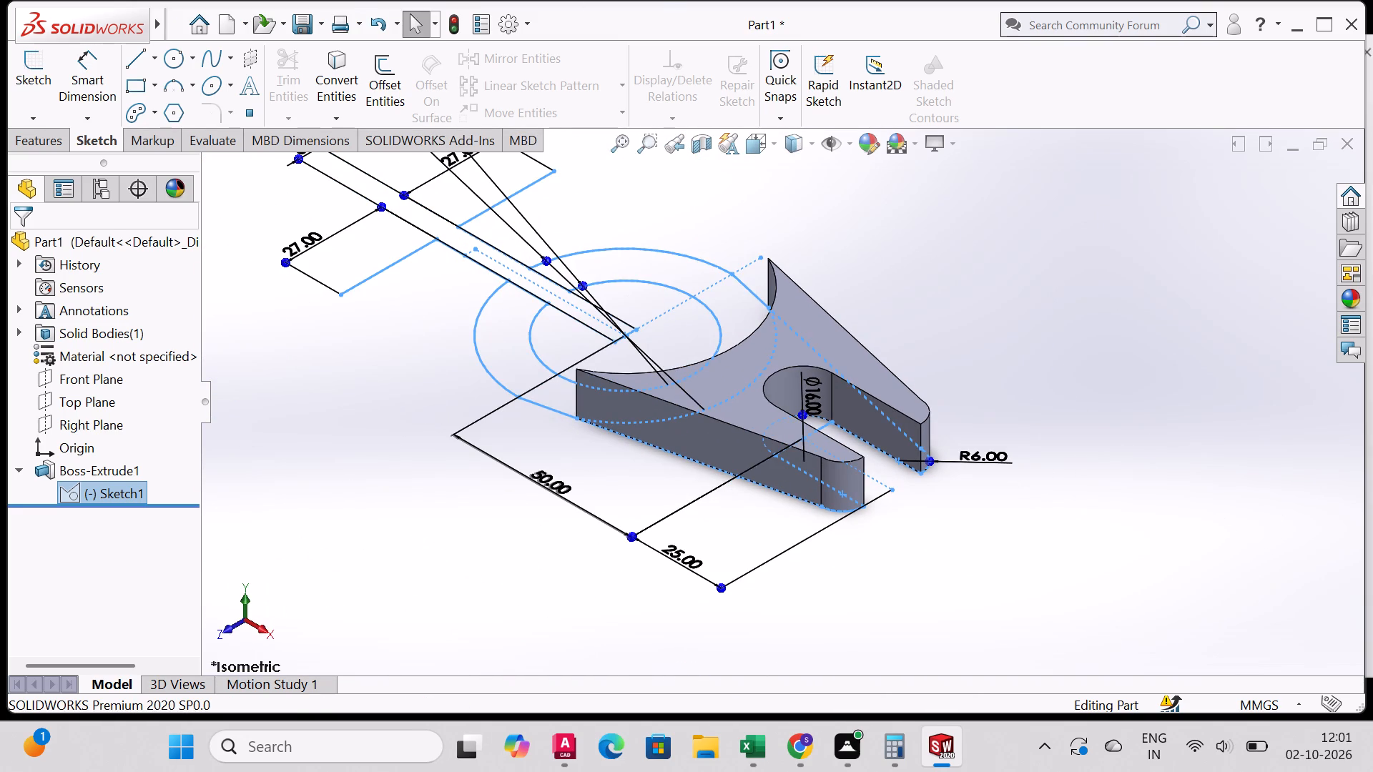
click(25, 144)
click(46, 76)
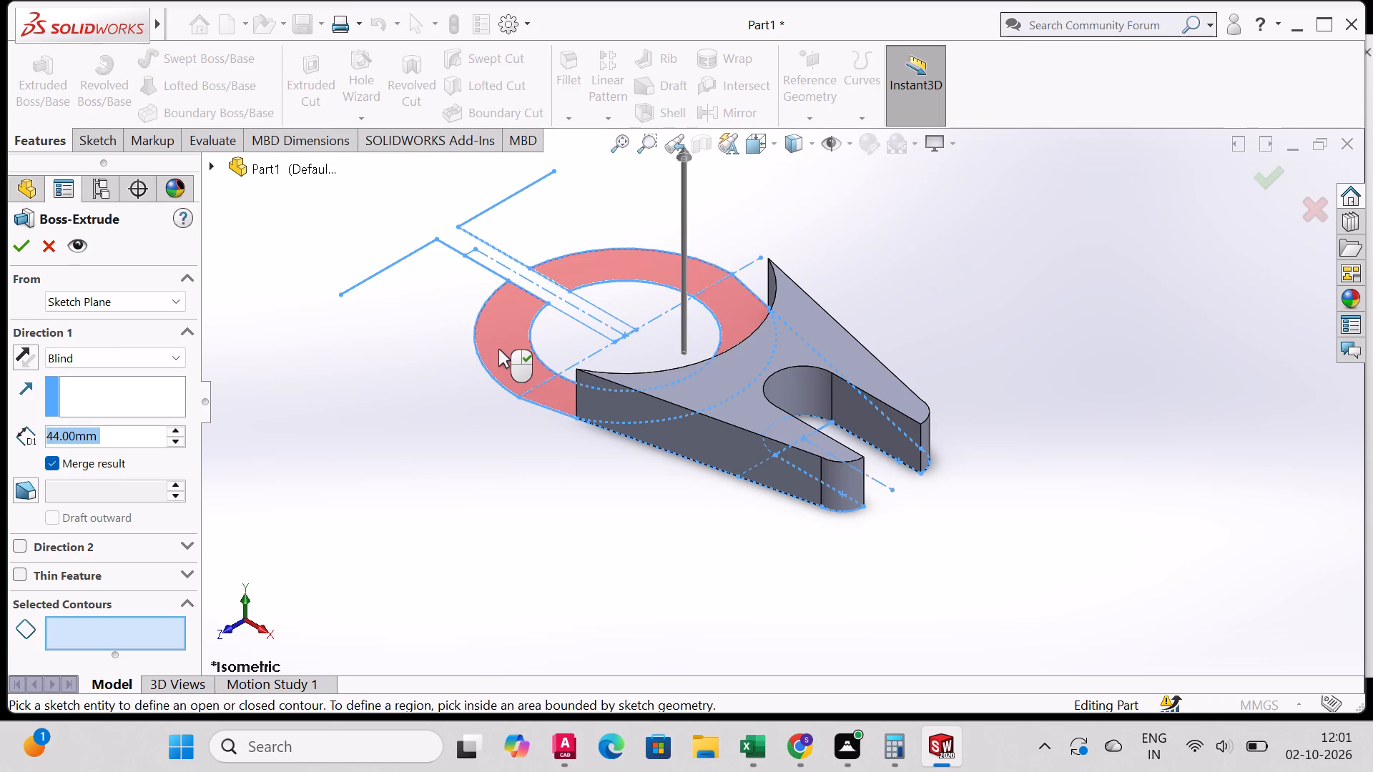
click(498, 349)
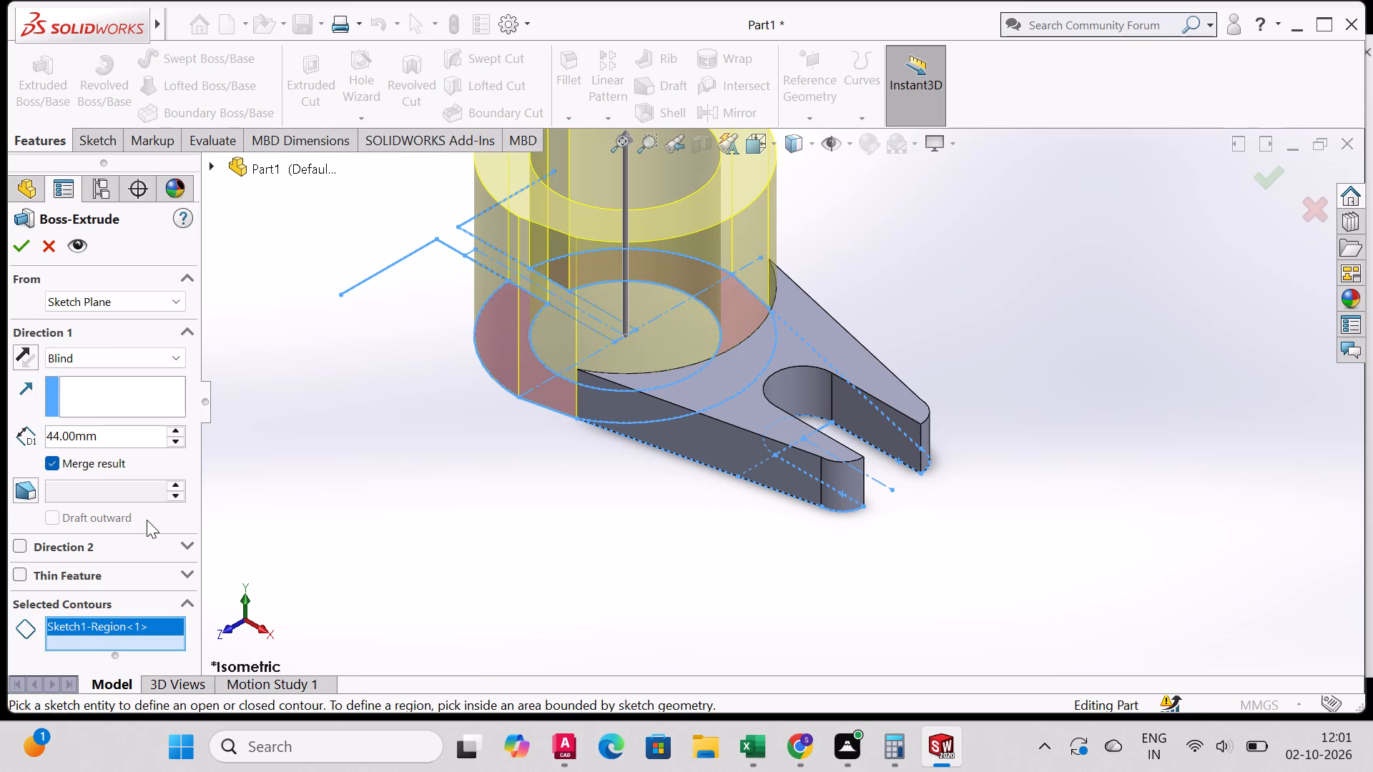
middle_drag(441, 452, 430, 588)
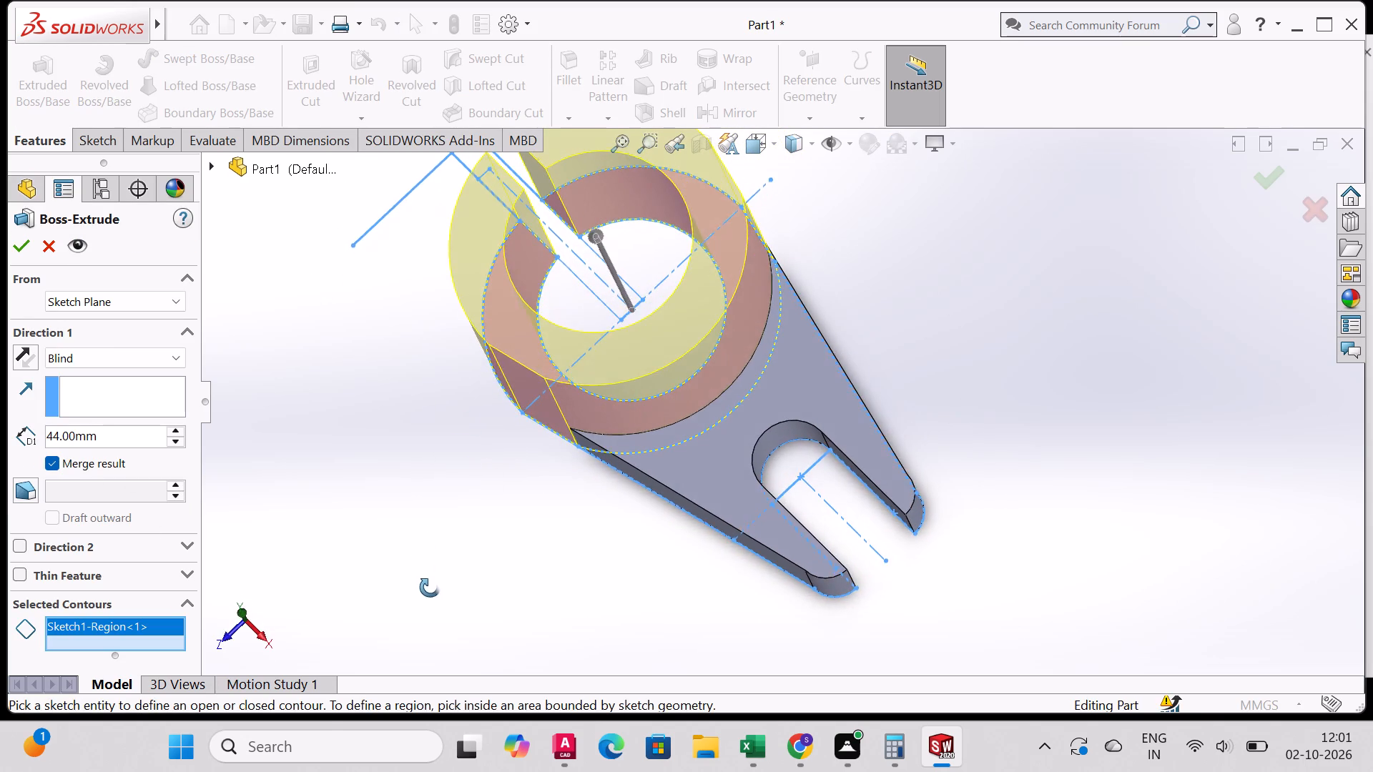
middle_drag(430, 588, 442, 590)
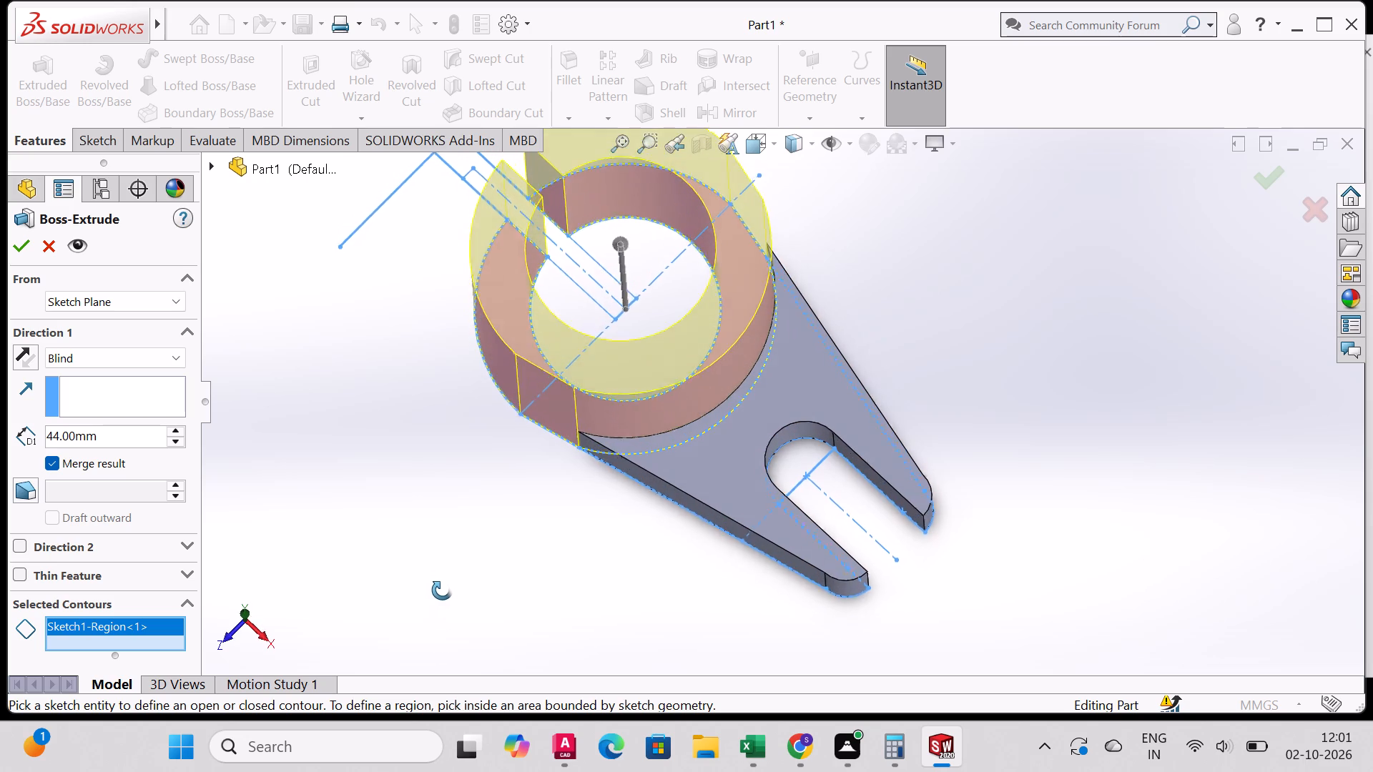
middle_drag(442, 590, 446, 570)
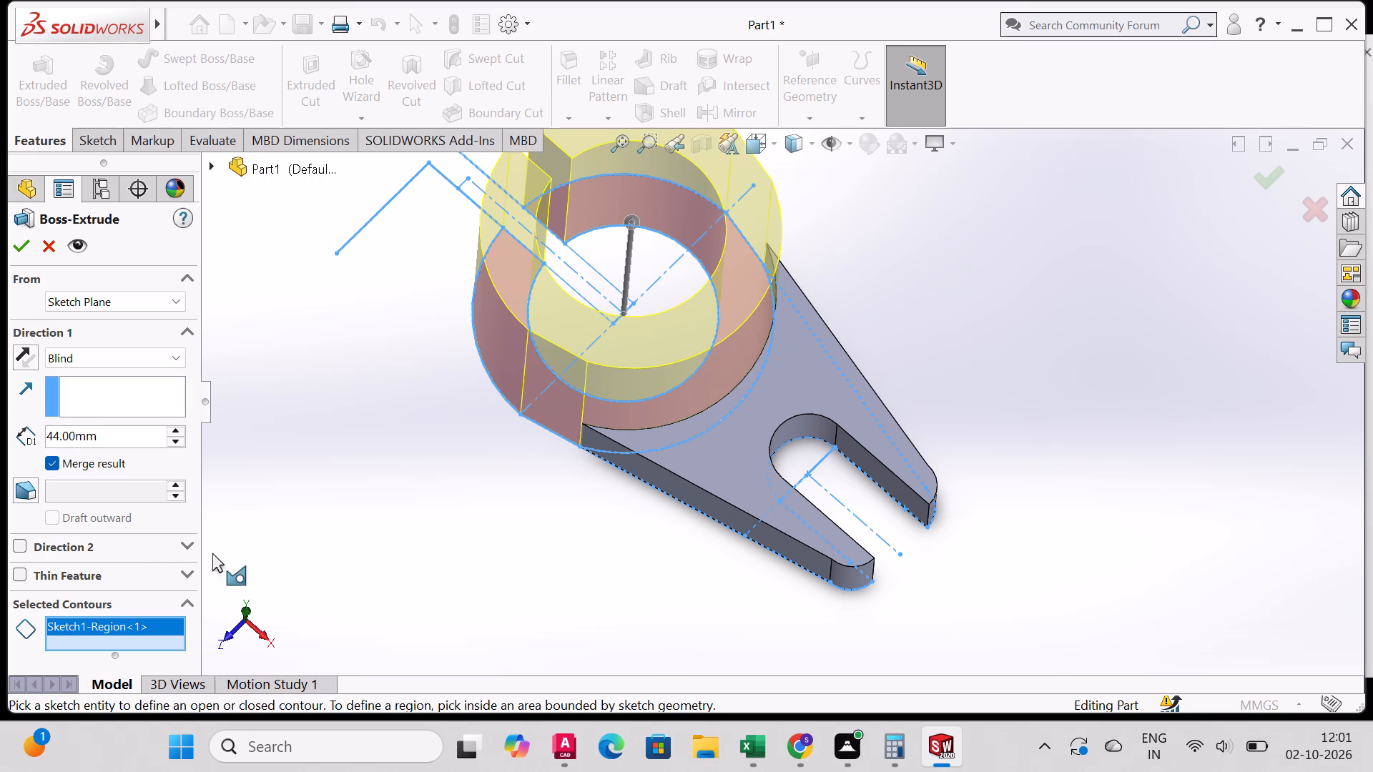
click(25, 242)
Examine the split ring boss and its junction with the slotted arm in the standard views and from several oblique angles.
middle_drag(589, 427, 624, 302)
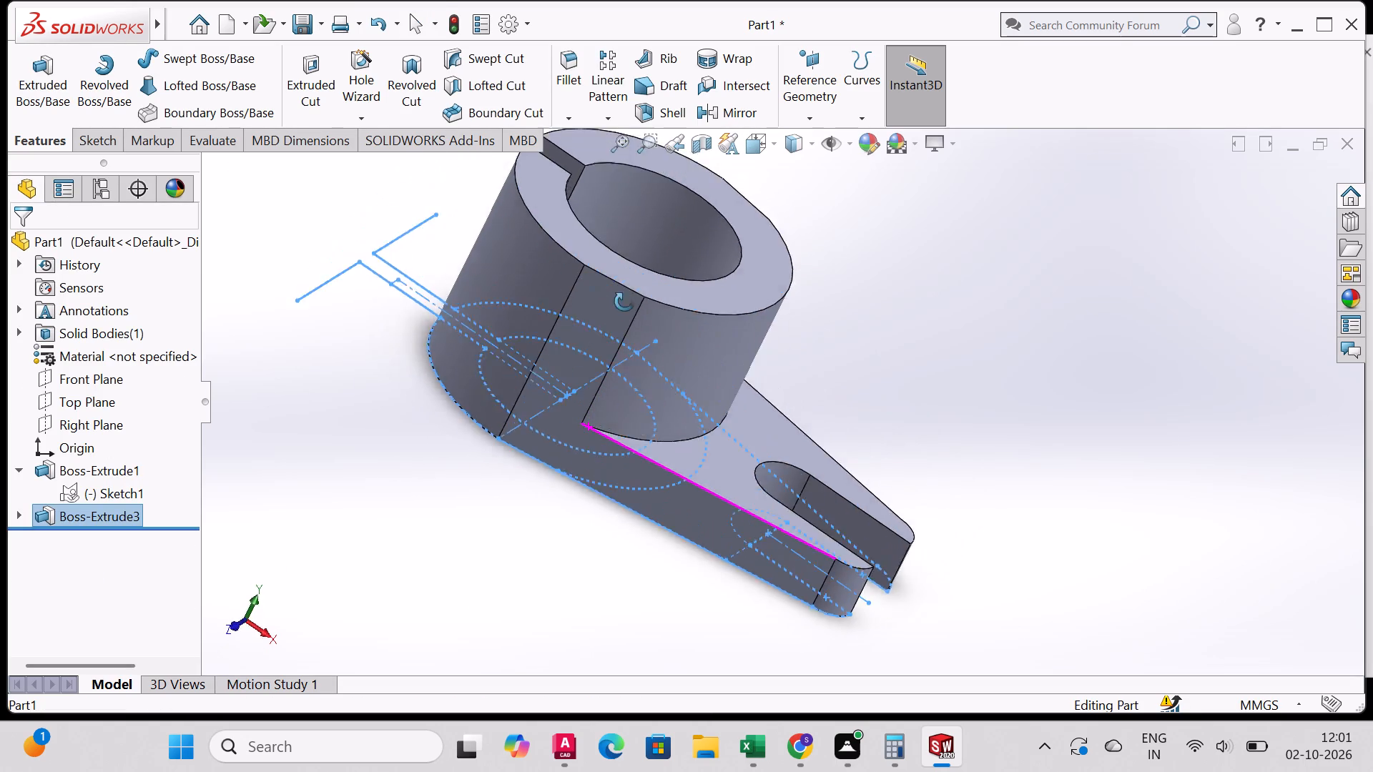
middle_drag(624, 302, 478, 449)
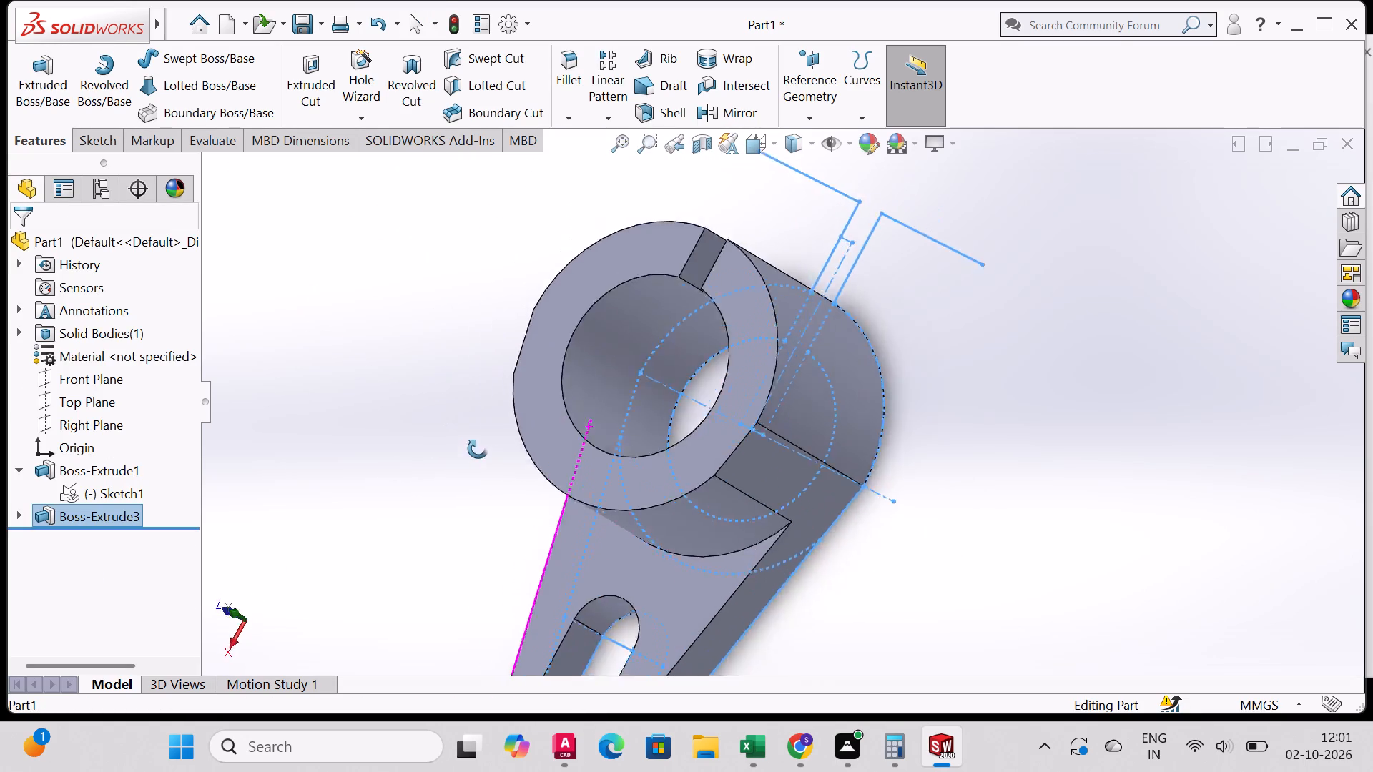
middle_drag(478, 449, 609, 294)
key(ctrl+1)
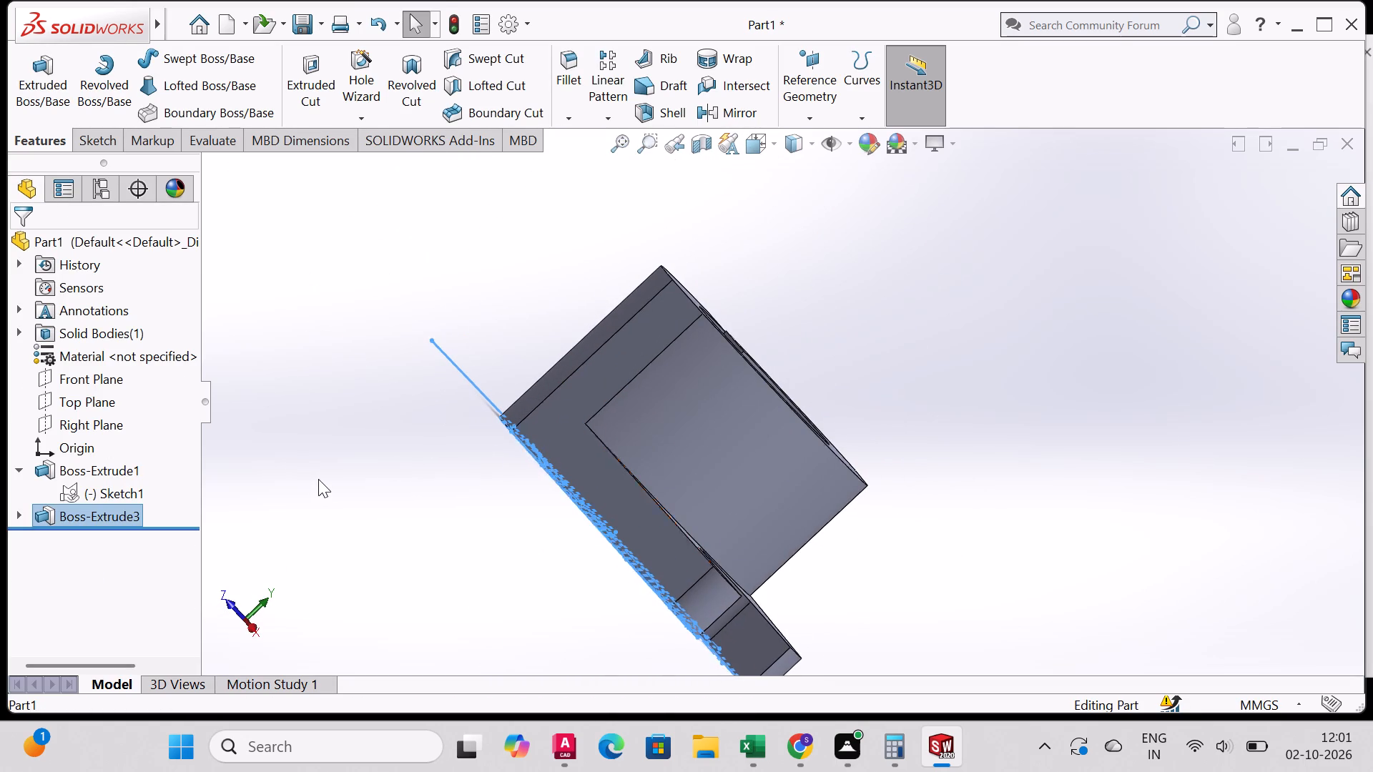
key(ctrl+2)
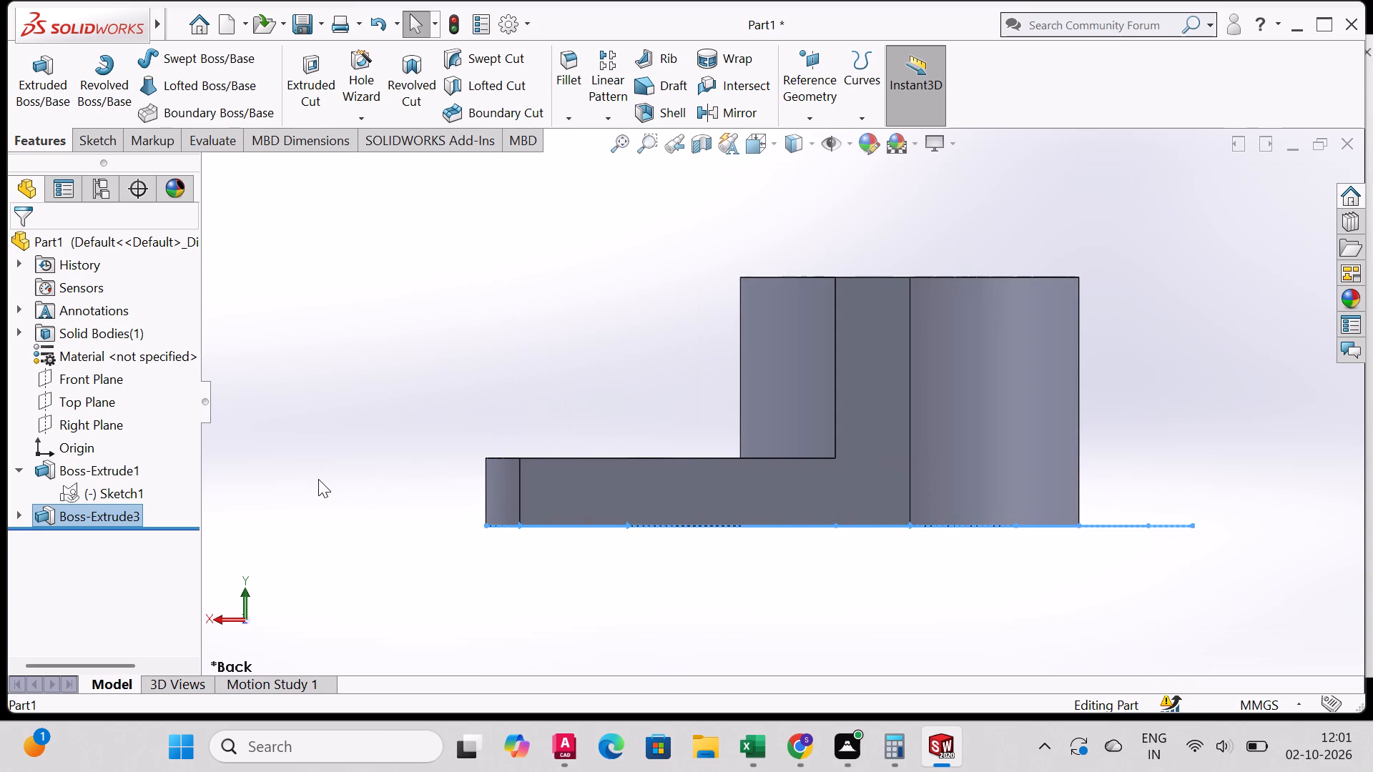
key(ctrl+3)
key(ctrl+4)
key(ctrl+5)
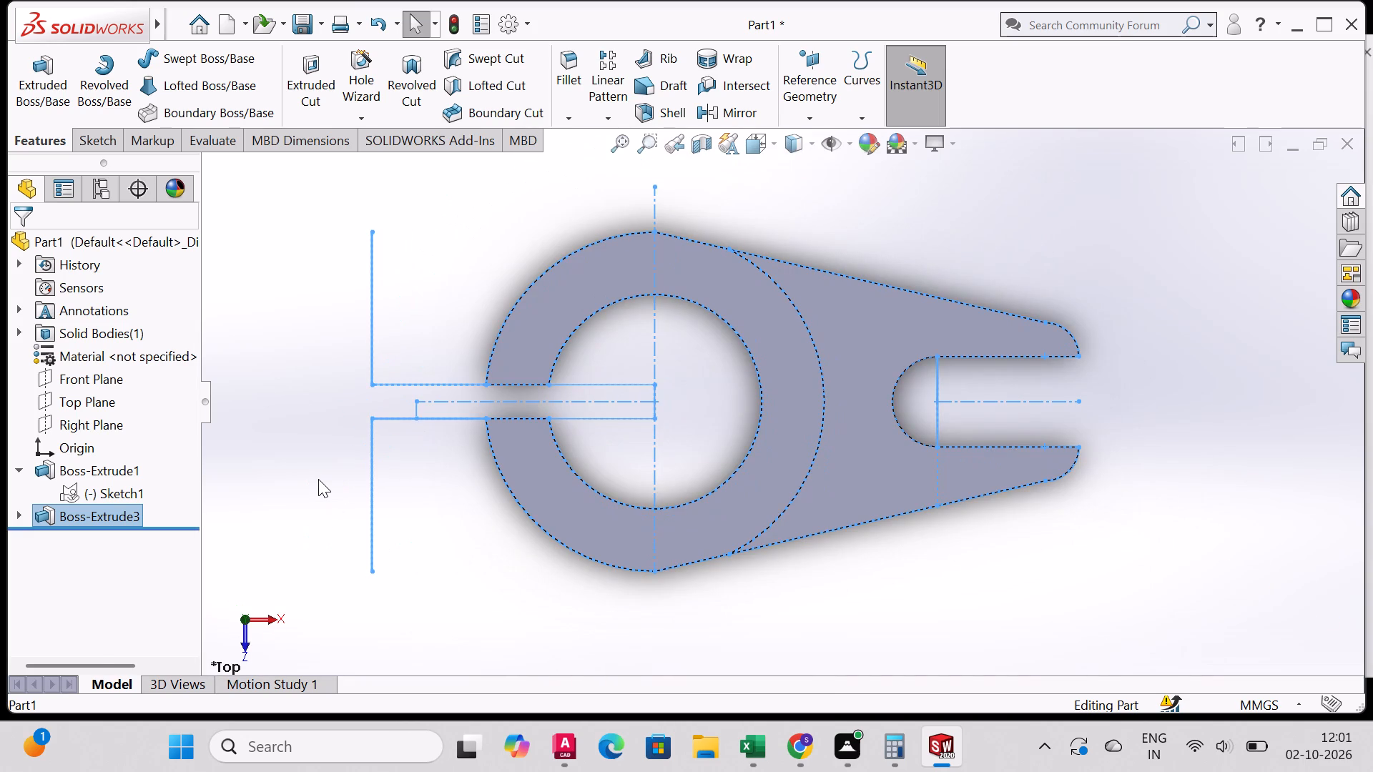
key(ctrl+6)
key(ctrl+7)
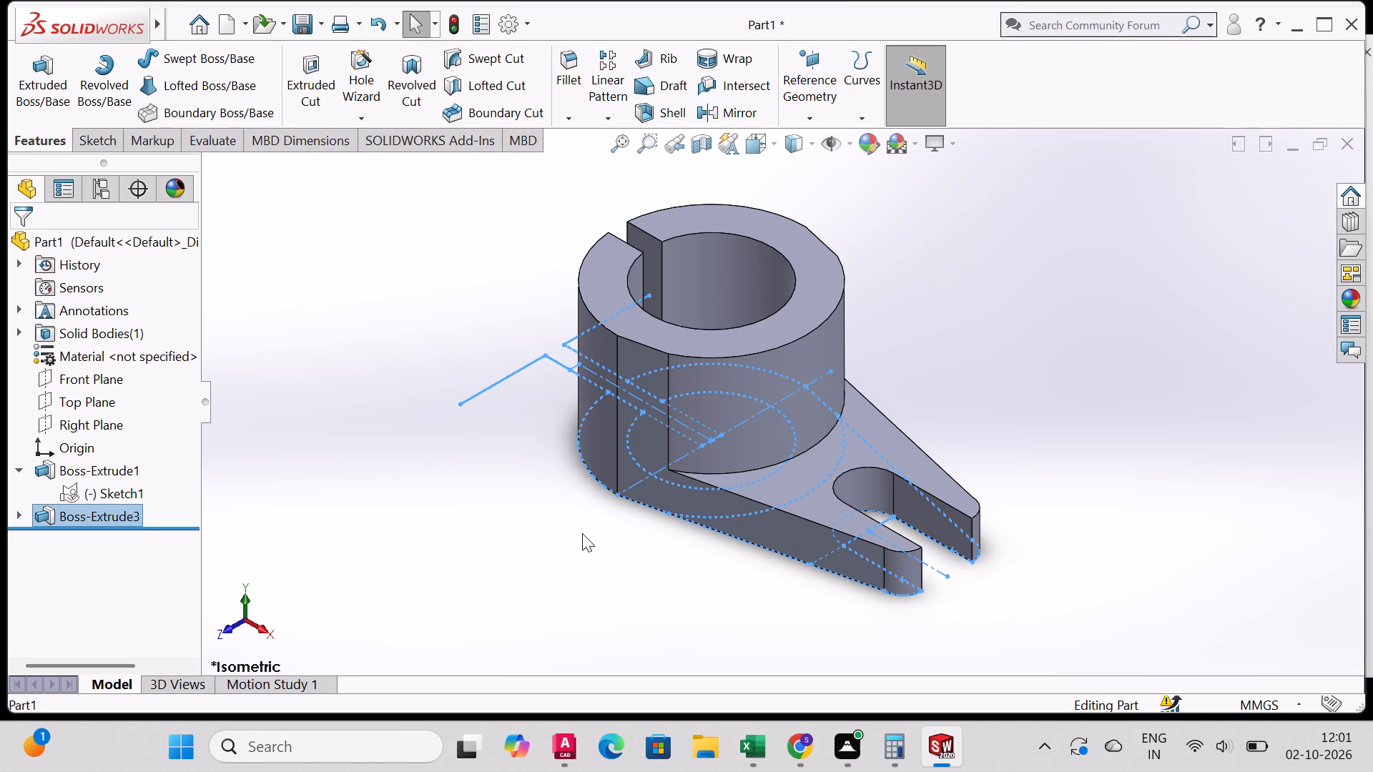
middle_drag(645, 547, 666, 560)
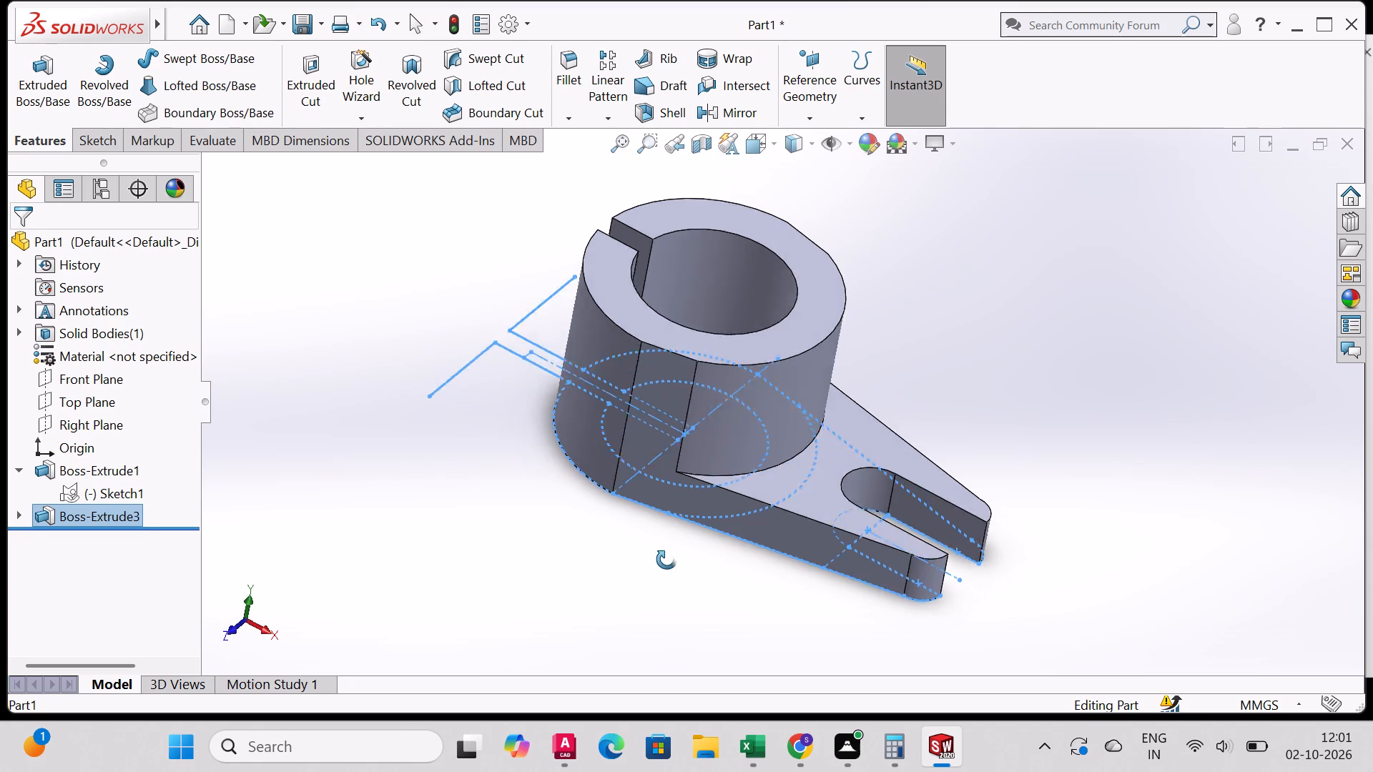
middle_drag(666, 560, 729, 506)
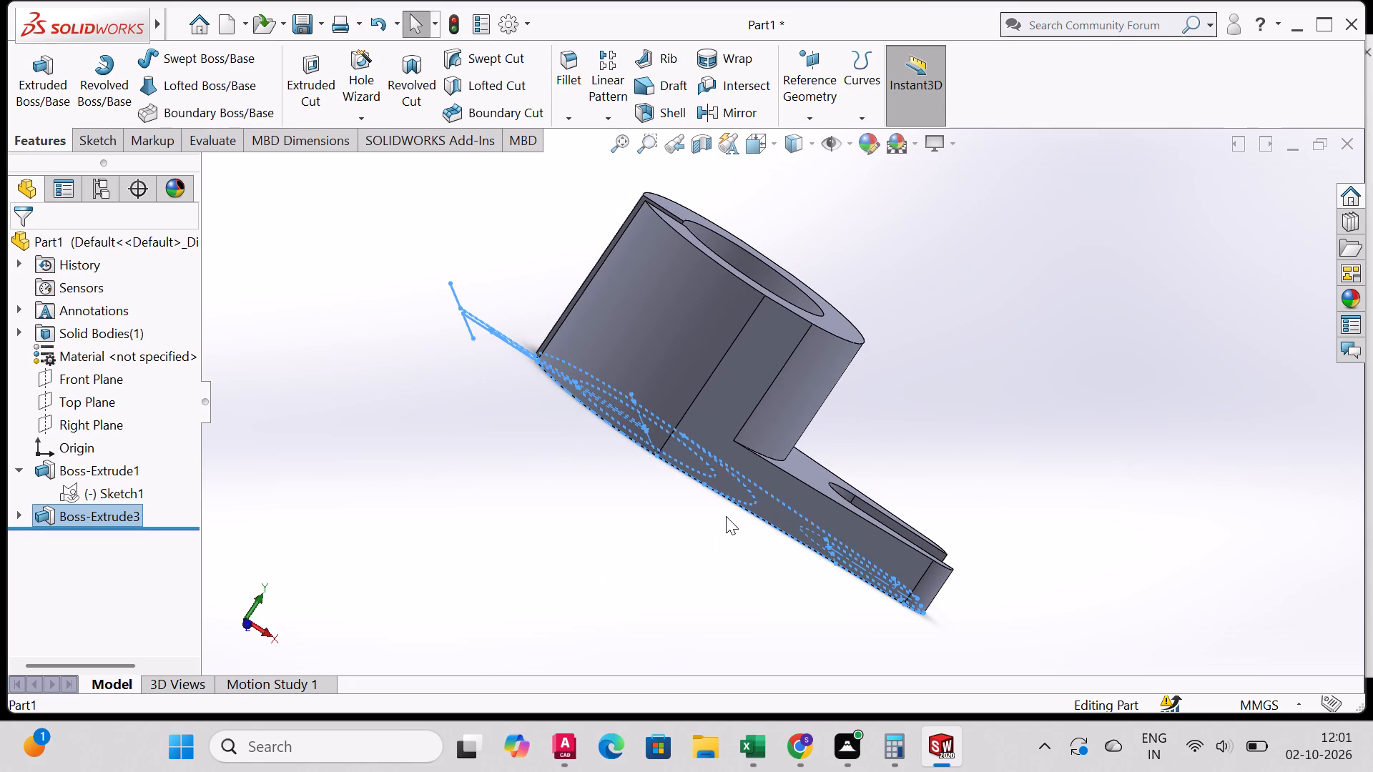
key(ctrl+6)
key(ctrl+5)
key(ctrl+4)
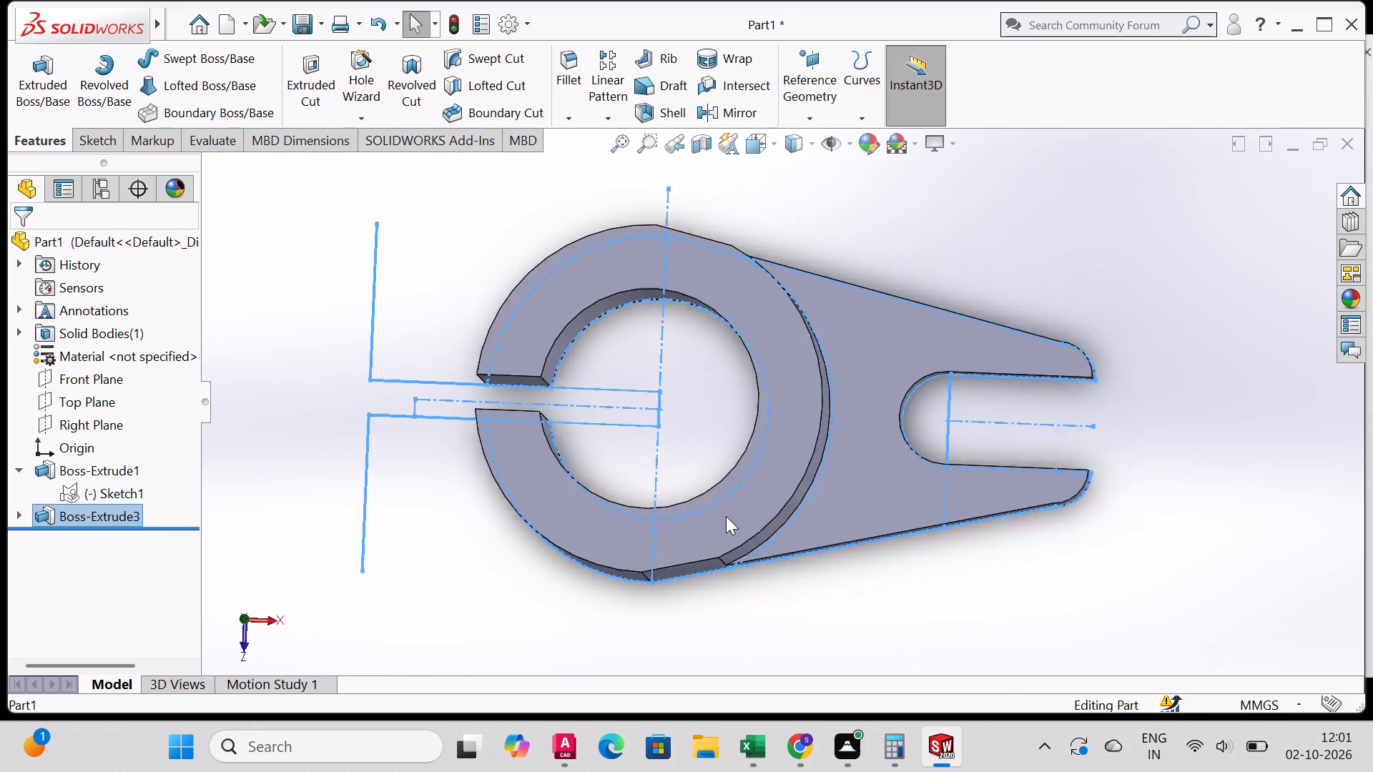
key(ctrl+2)
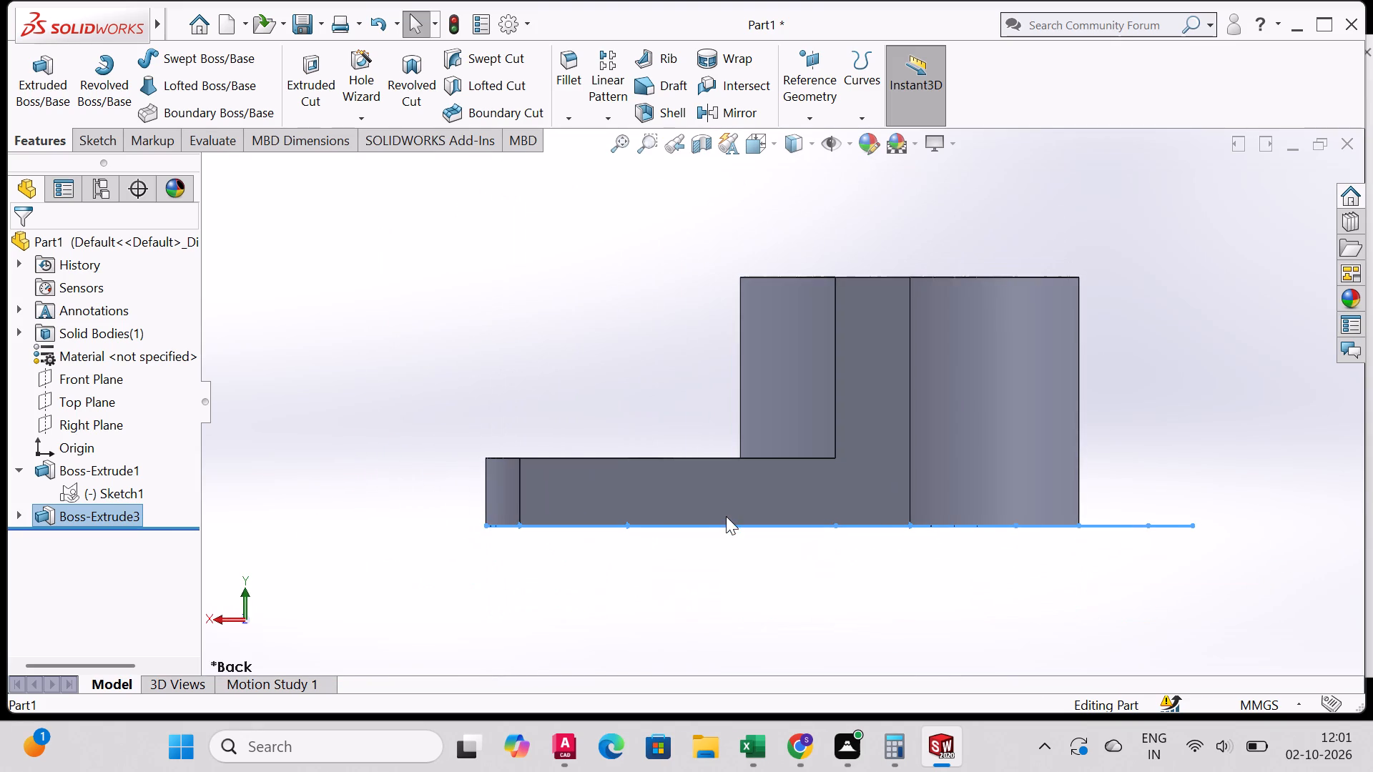
key(ctrl+1)
key(ctrl+2)
key(ctrl+3)
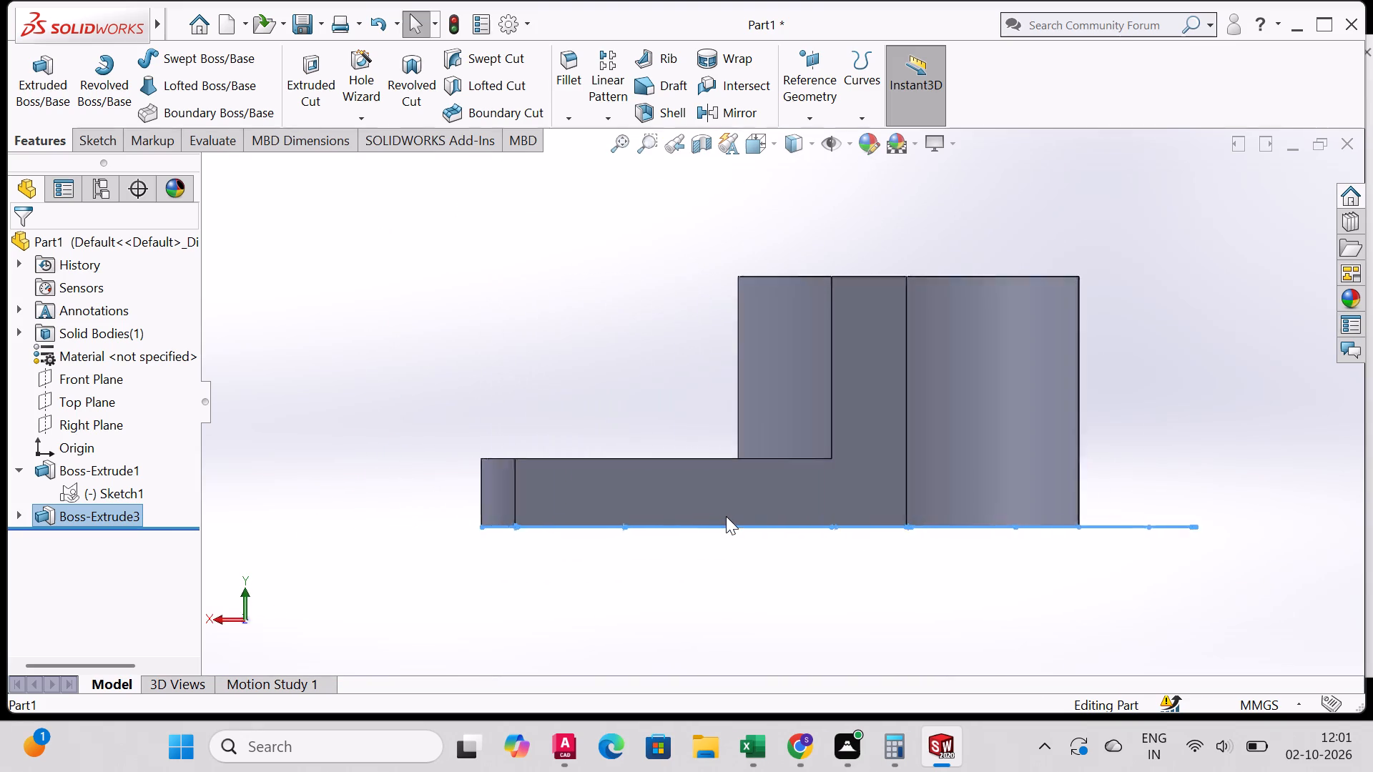
key(ctrl+4)
key(ctrl+3)
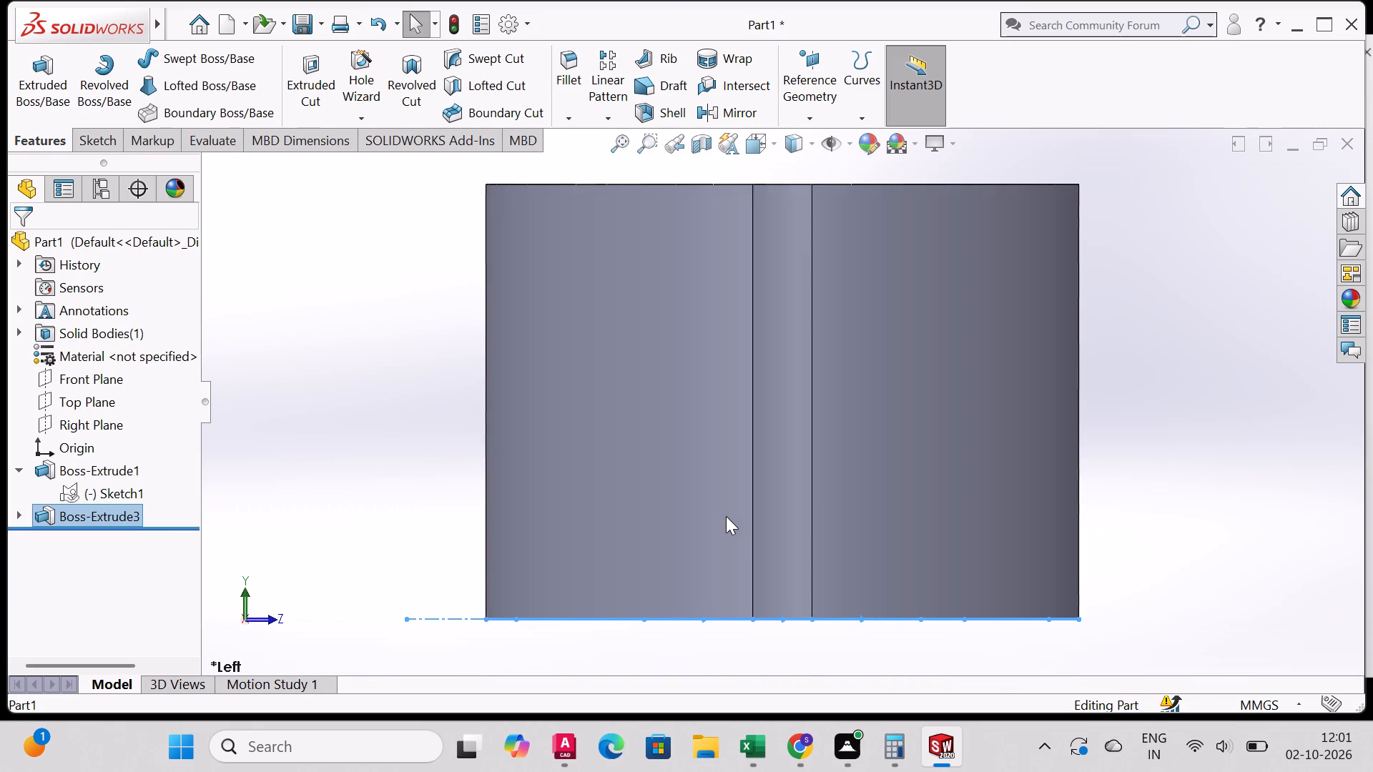
middle_drag(938, 403, 879, 518)
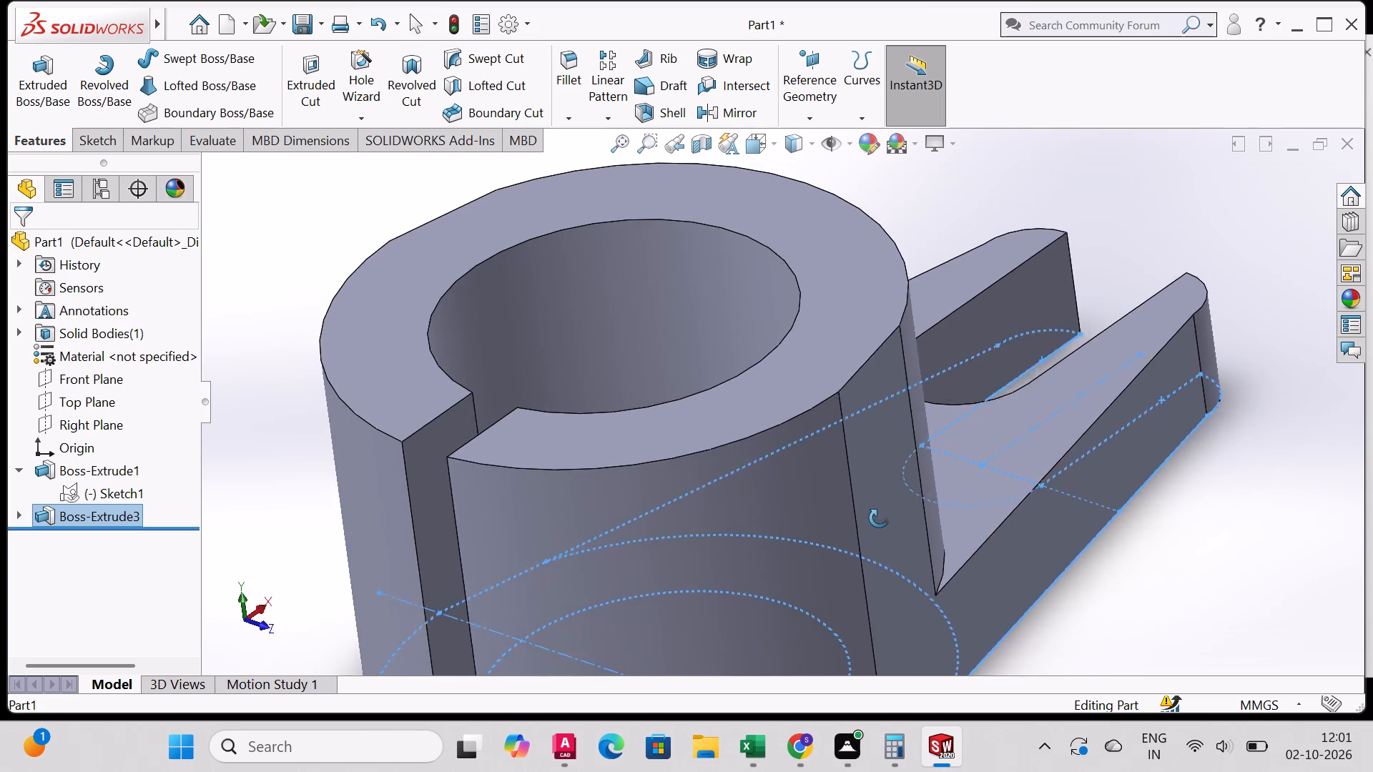
middle_drag(879, 518, 803, 481)
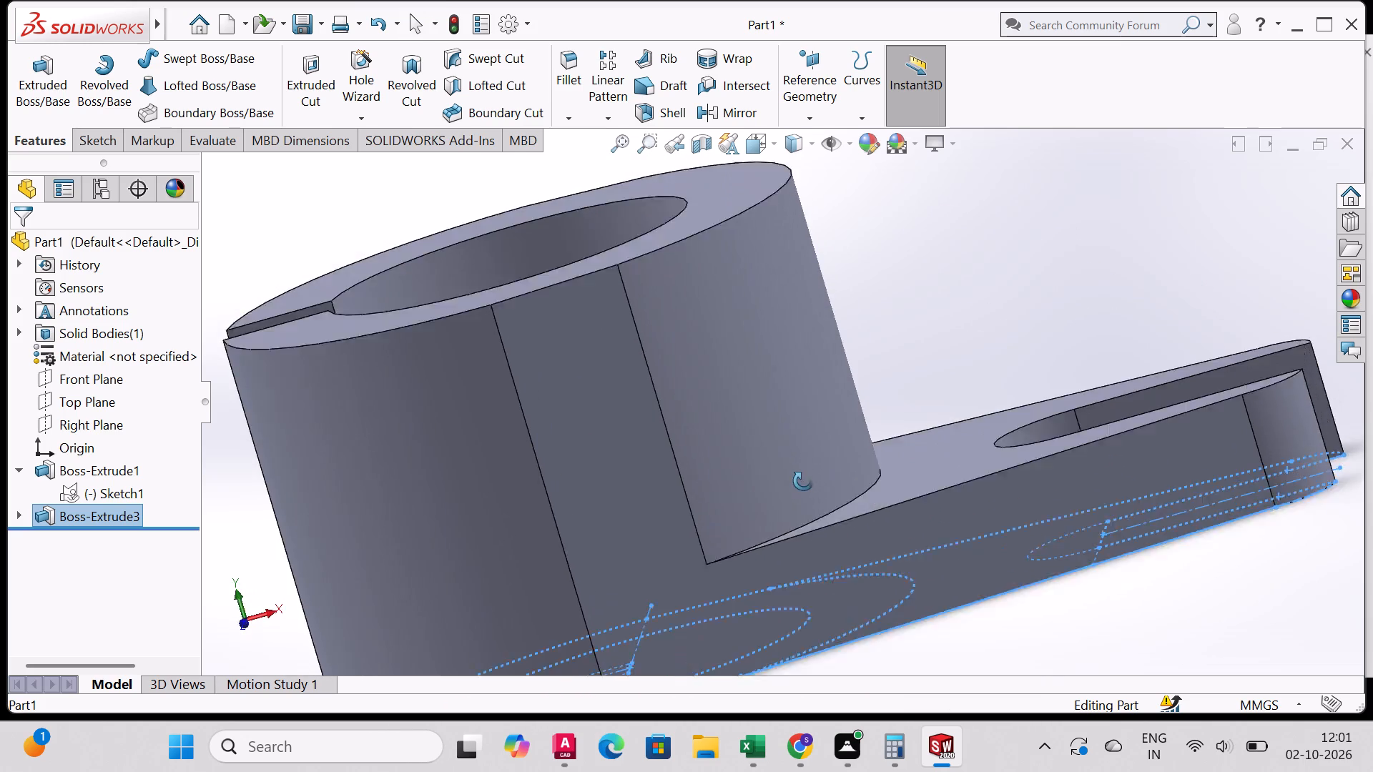
middle_drag(803, 481, 839, 575)
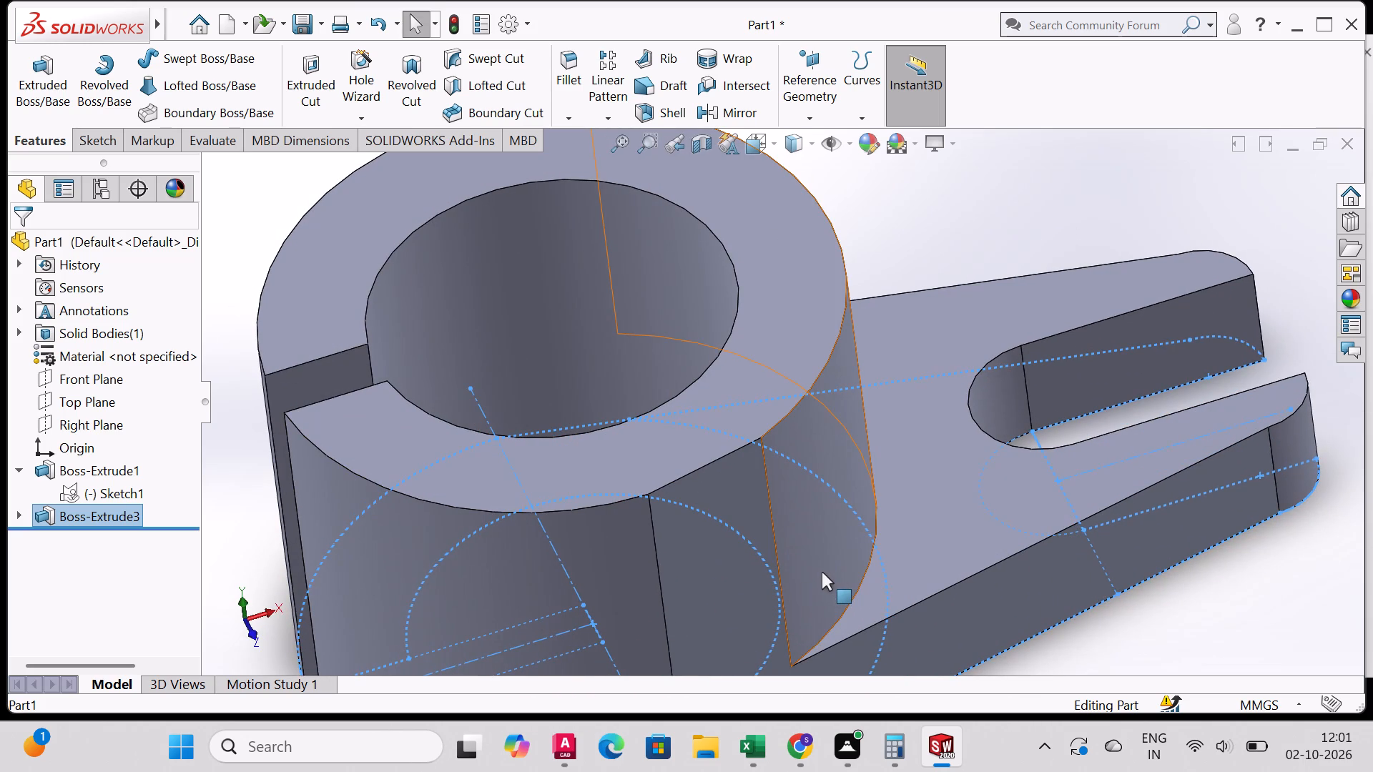
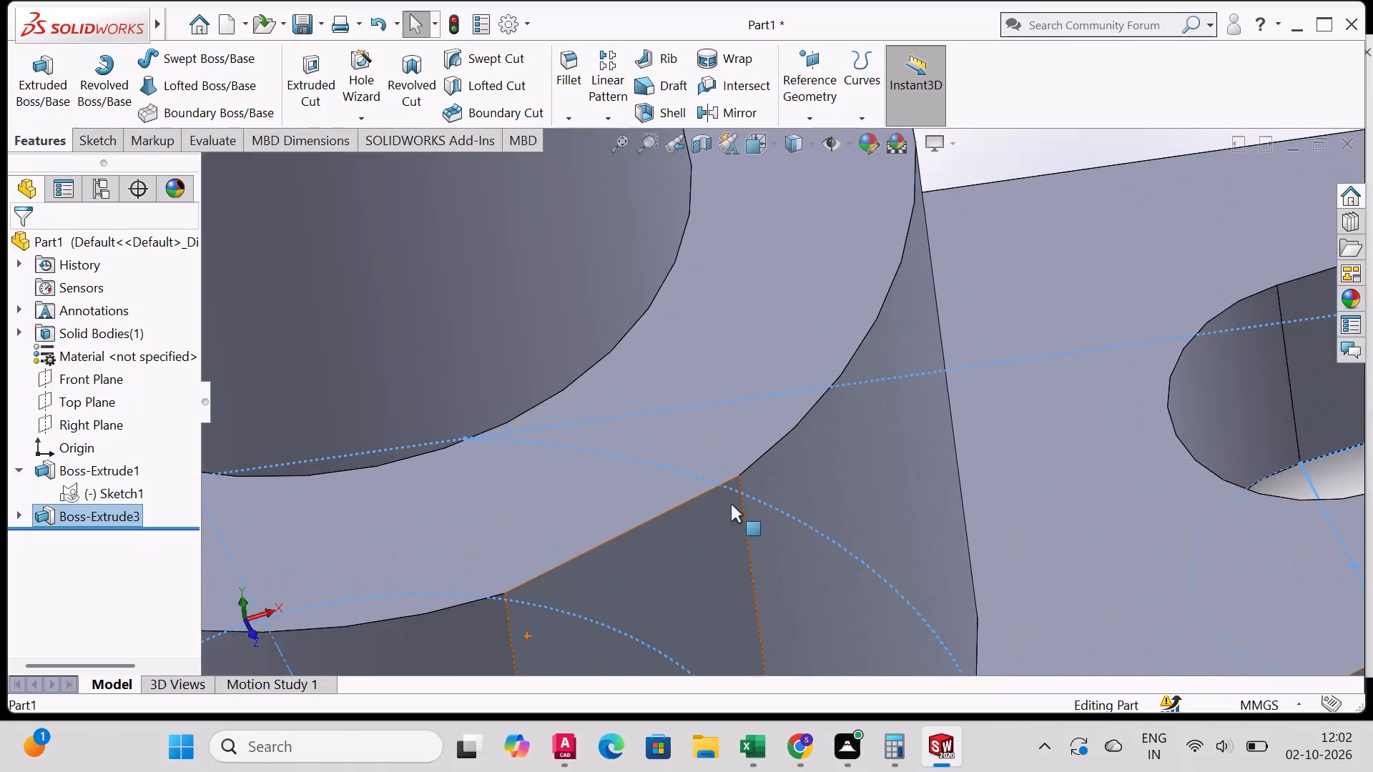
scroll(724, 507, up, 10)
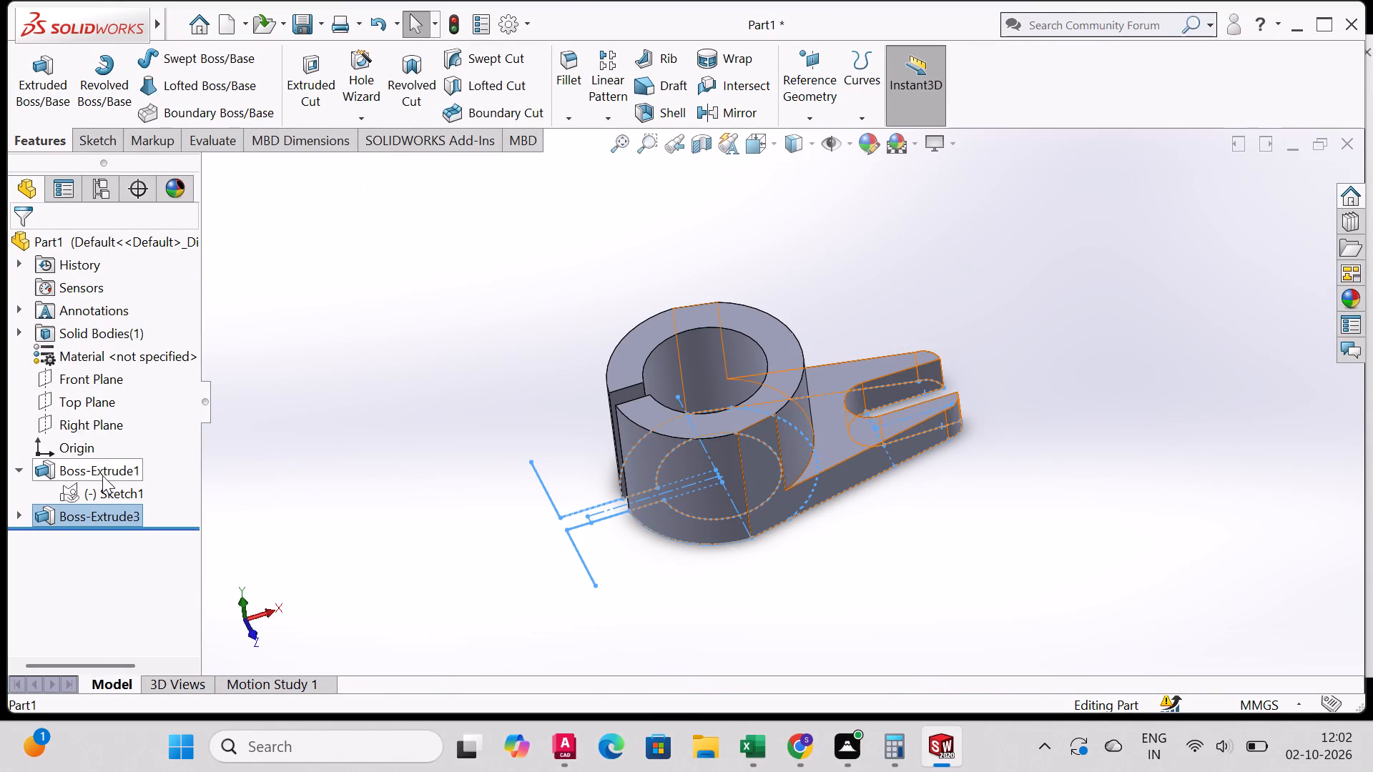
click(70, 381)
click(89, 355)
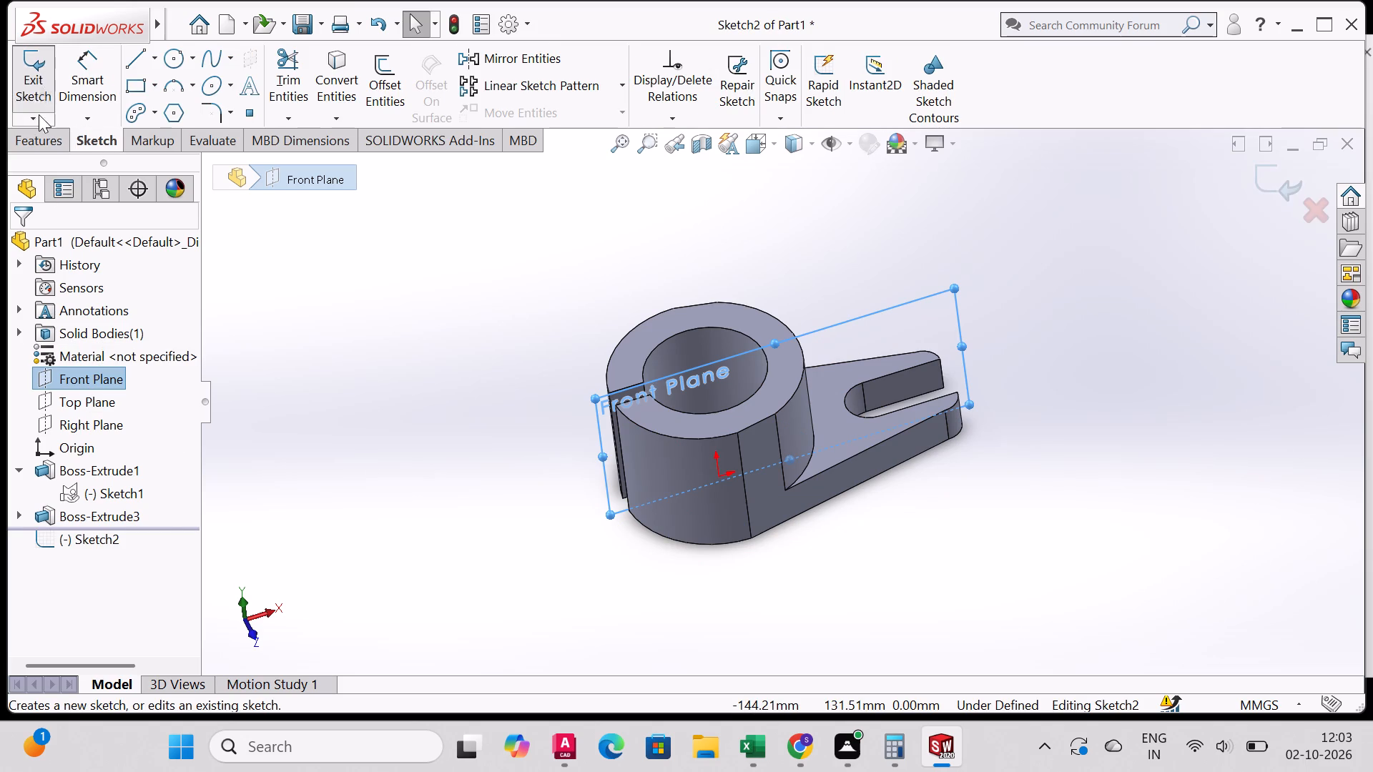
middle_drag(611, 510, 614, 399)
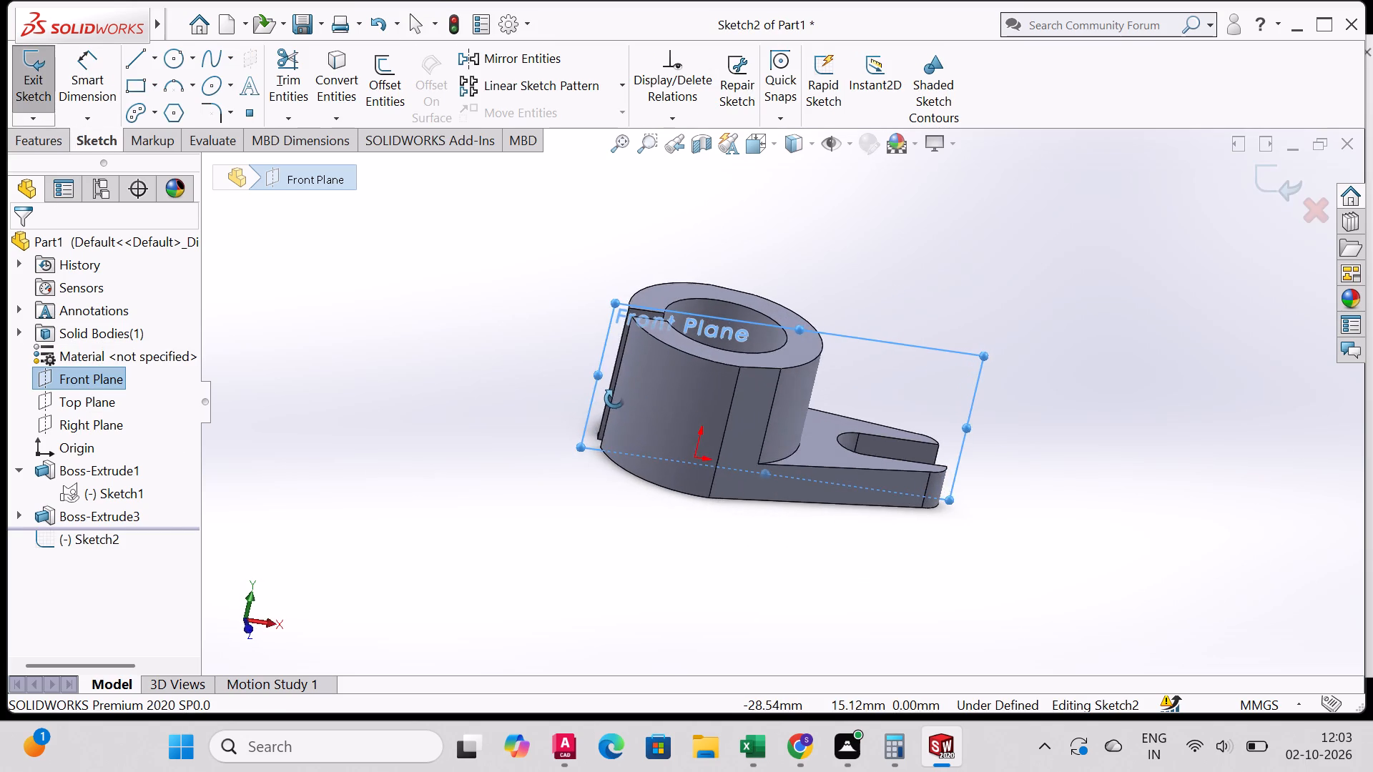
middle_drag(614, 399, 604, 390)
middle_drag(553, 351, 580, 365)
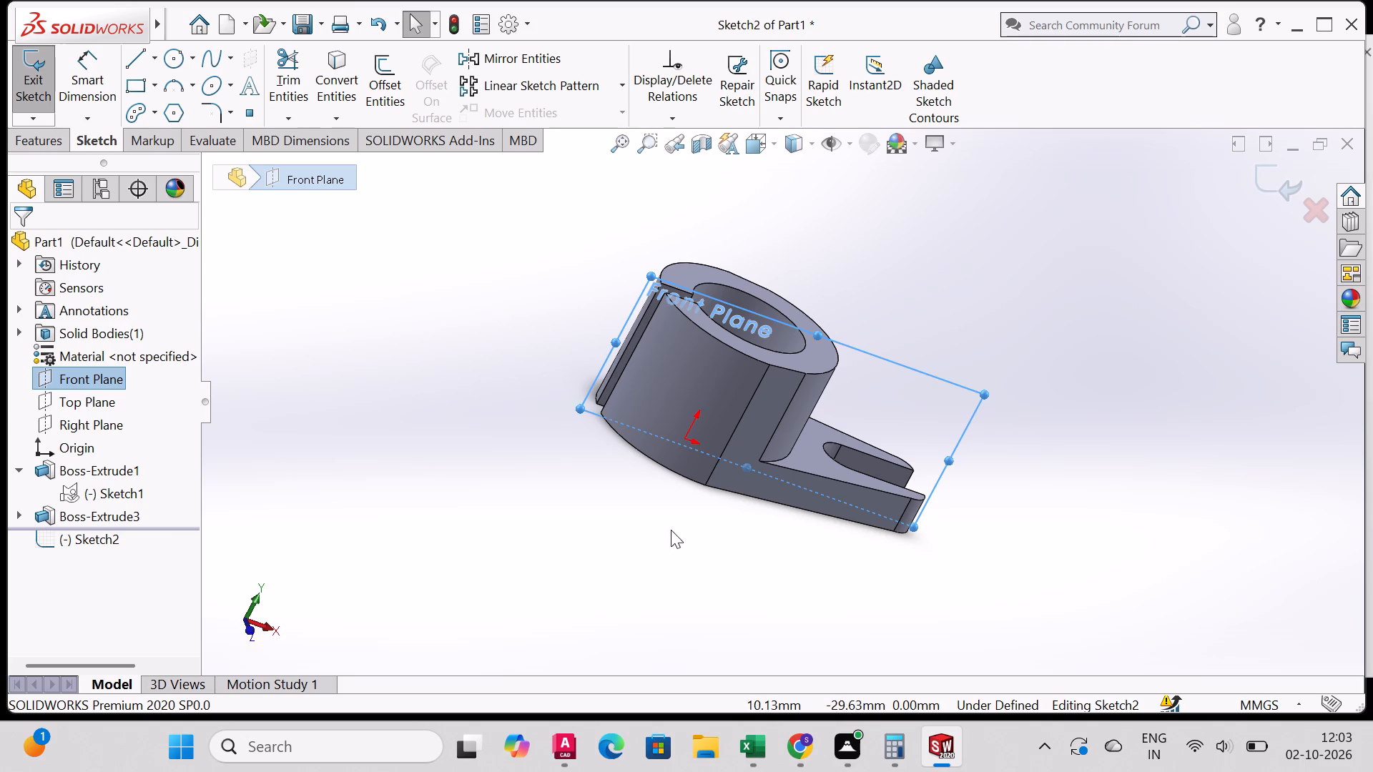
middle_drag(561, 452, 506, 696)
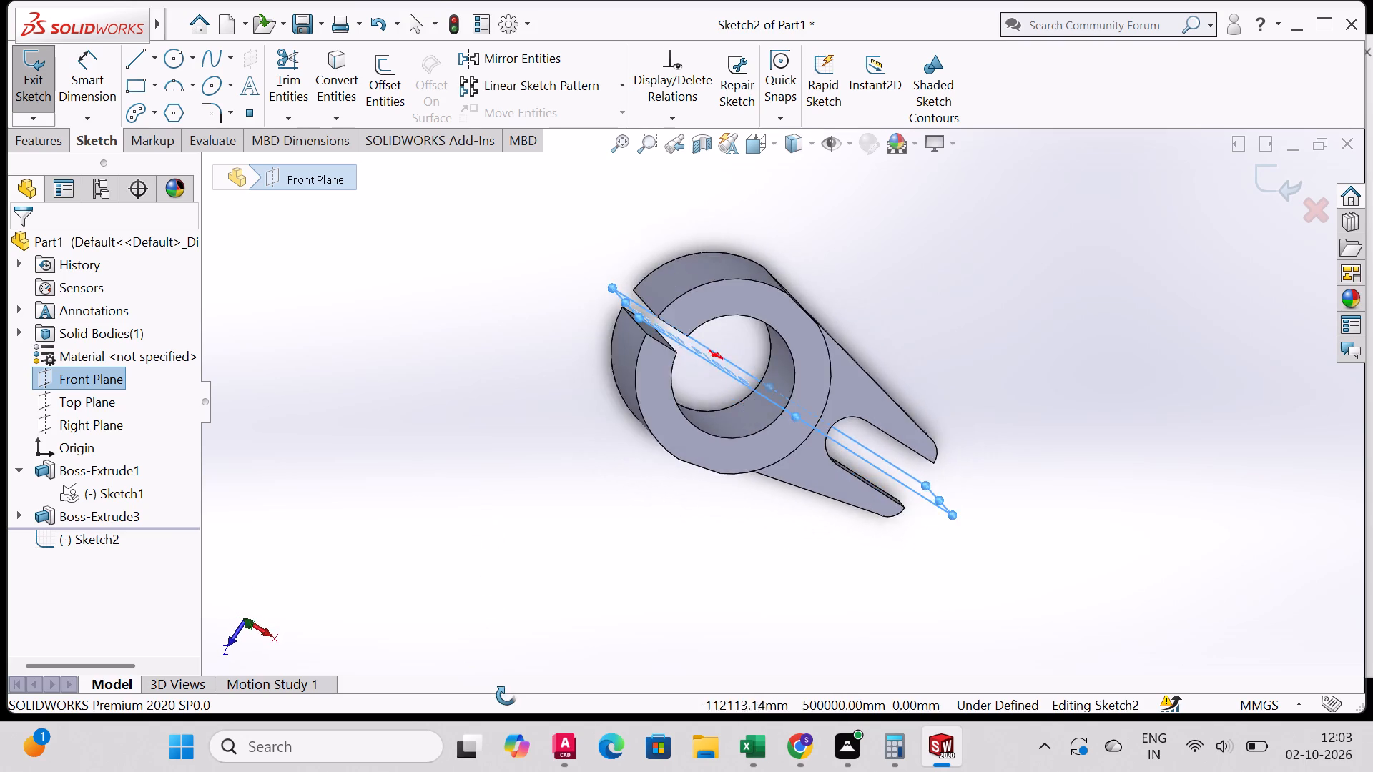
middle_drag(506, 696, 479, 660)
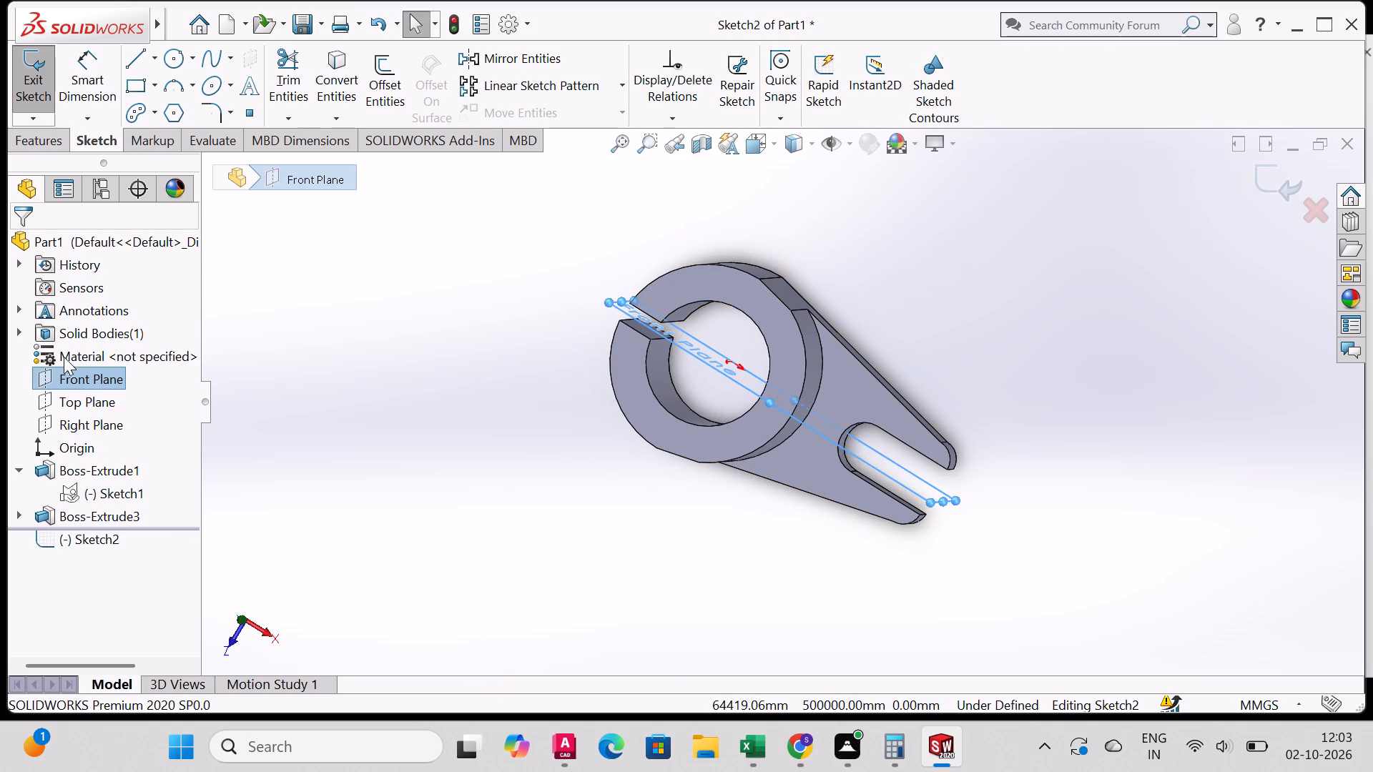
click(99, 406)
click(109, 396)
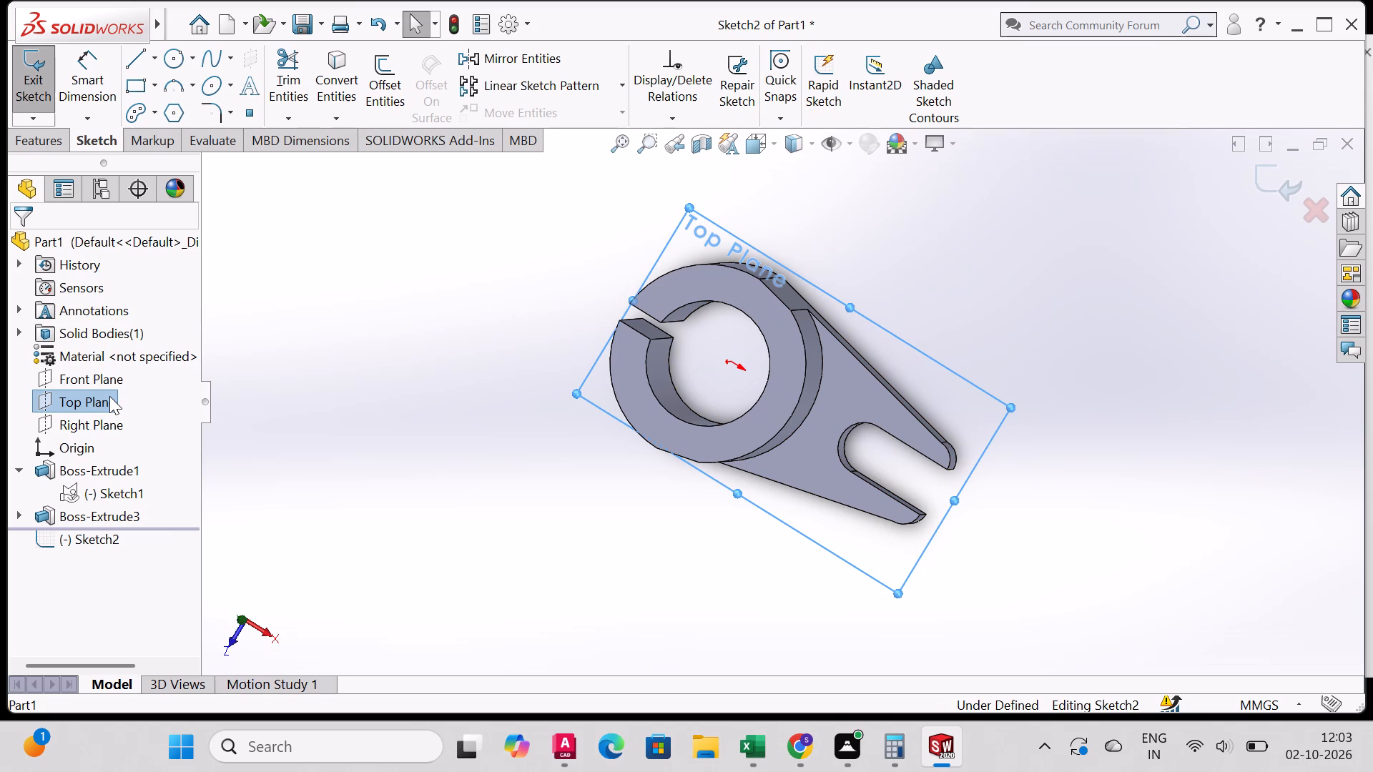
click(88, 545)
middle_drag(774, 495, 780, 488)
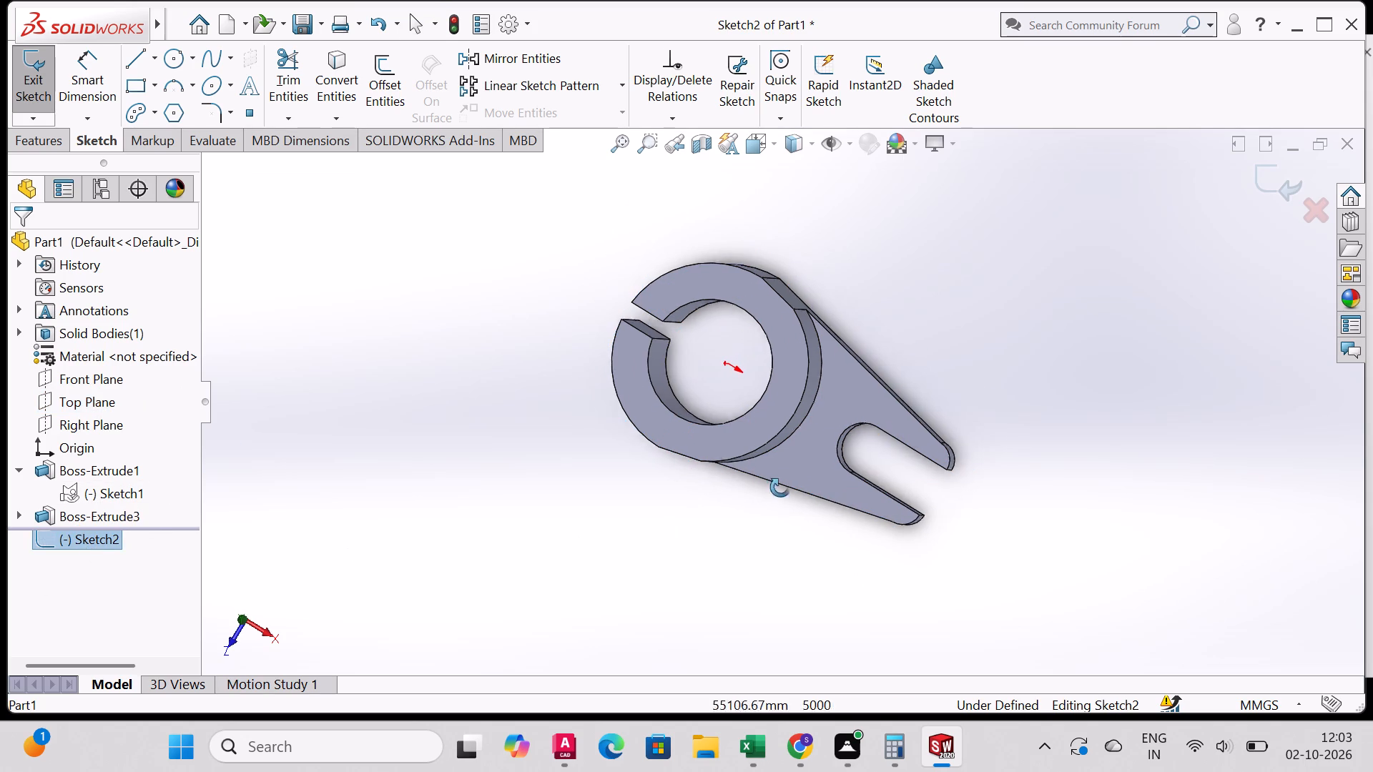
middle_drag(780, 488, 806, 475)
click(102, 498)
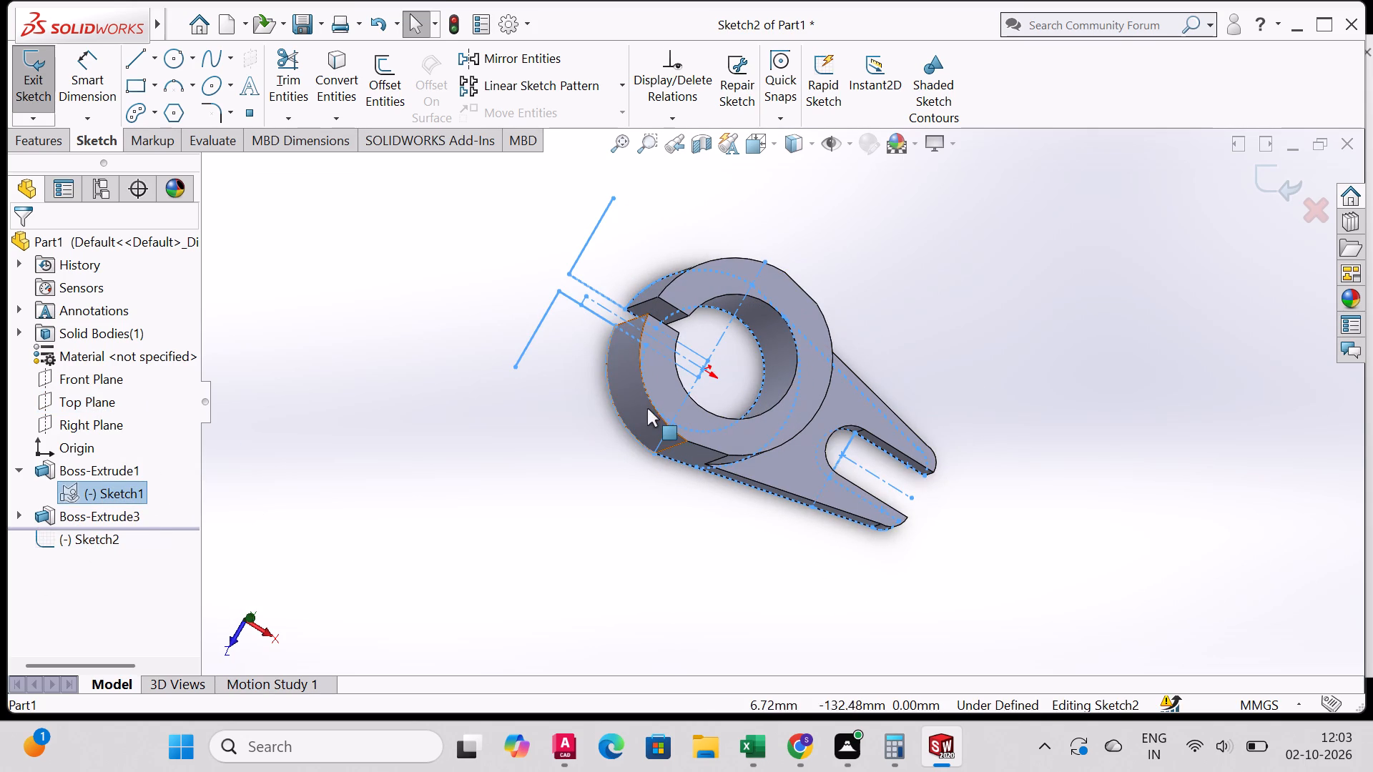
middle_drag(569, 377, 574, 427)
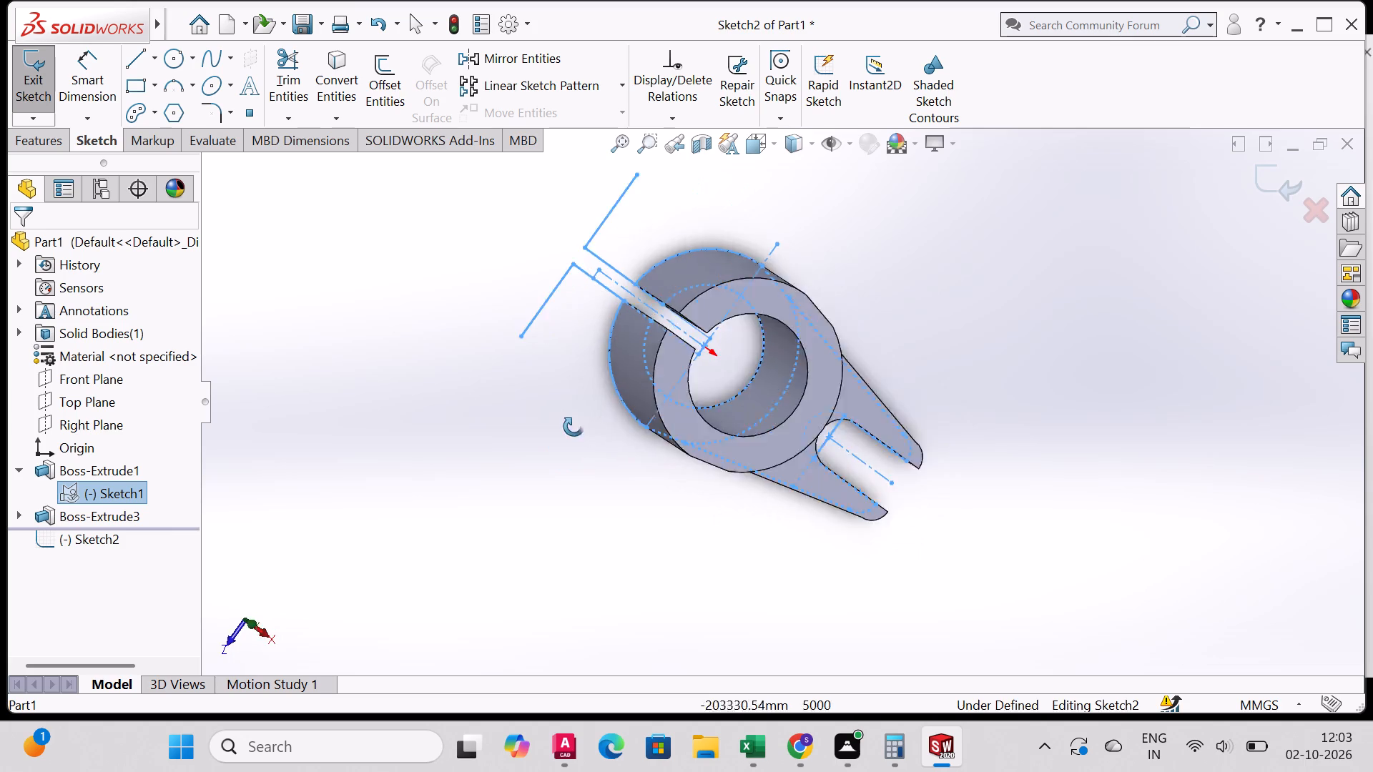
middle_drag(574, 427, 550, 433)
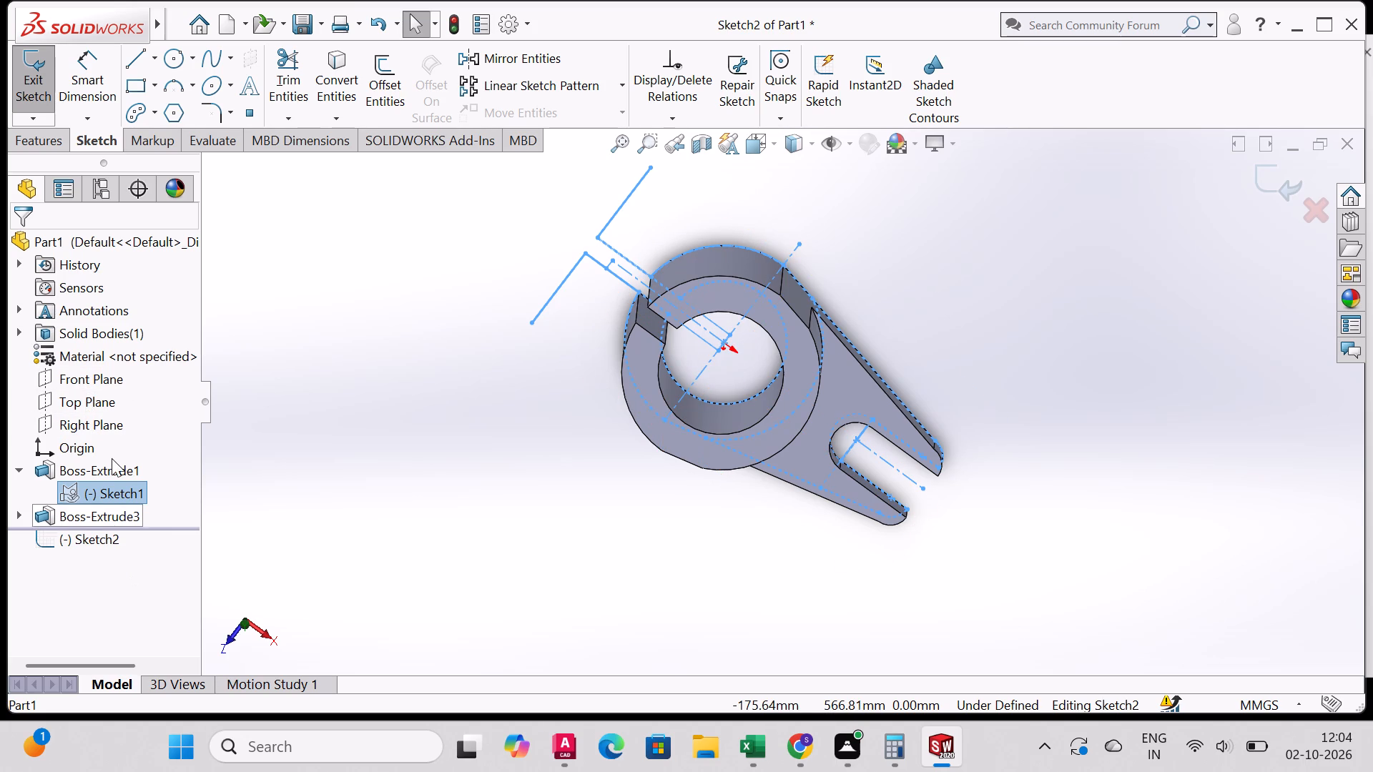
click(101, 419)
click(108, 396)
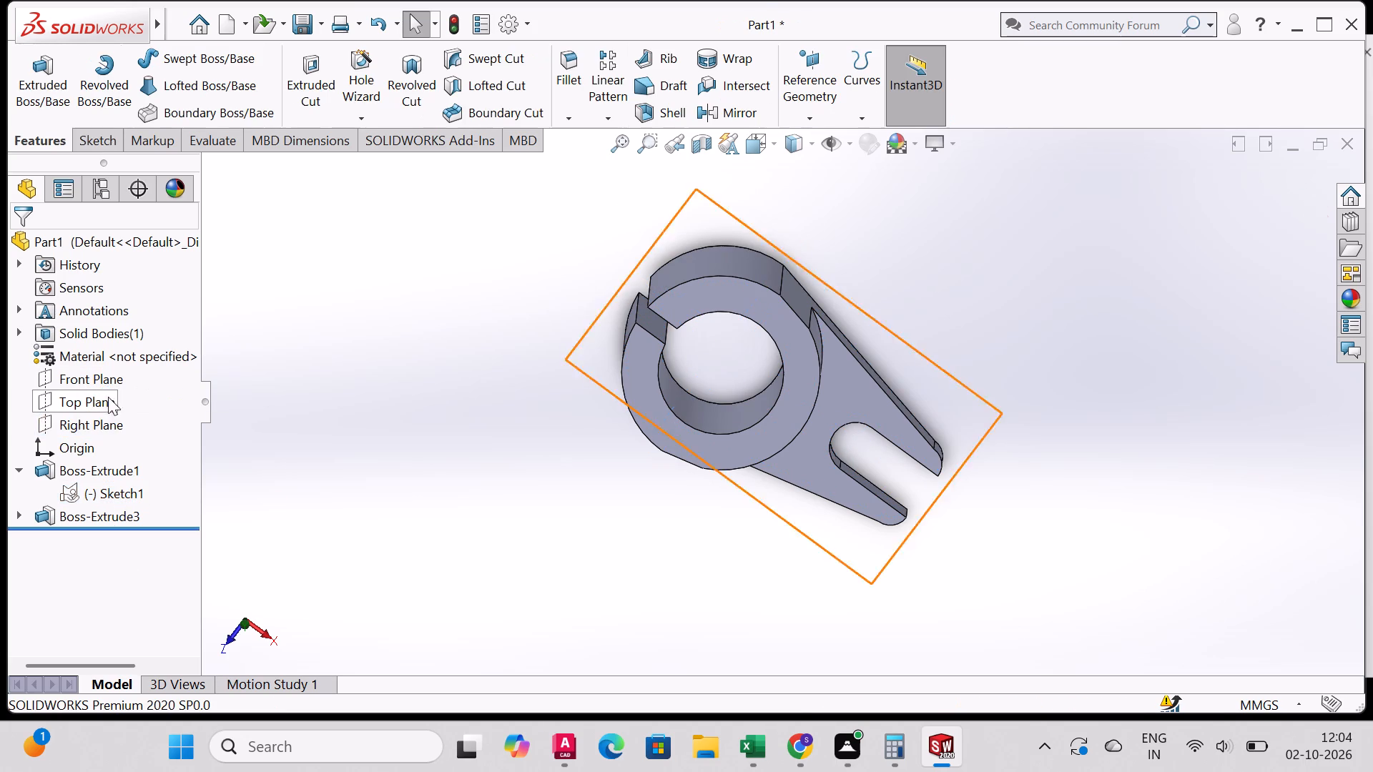
Examine the split ring boss, its slit and the slotted arm from several oblique angles.
middle_drag(844, 515, 870, 271)
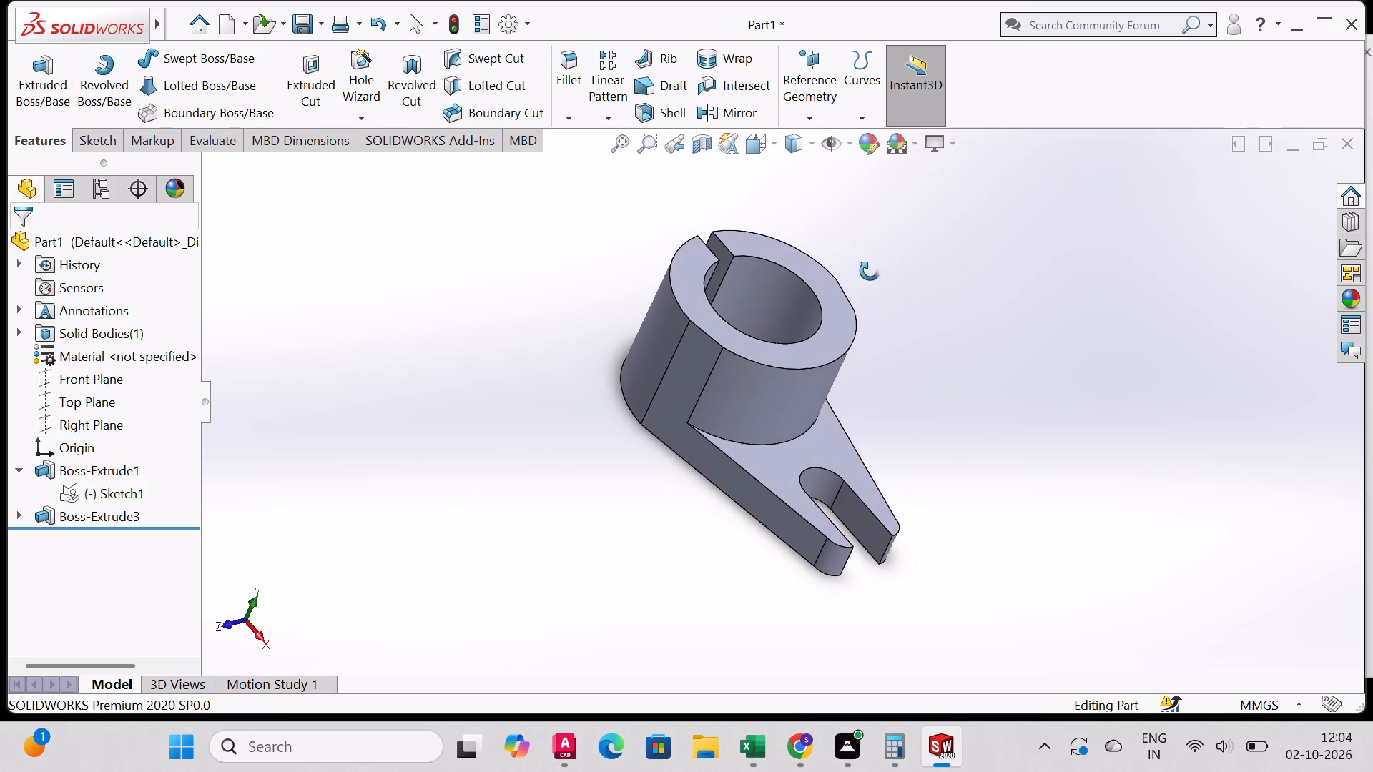
middle_drag(870, 271, 870, 268)
scroll(839, 290, up, 1)
middle_drag(792, 498, 656, 351)
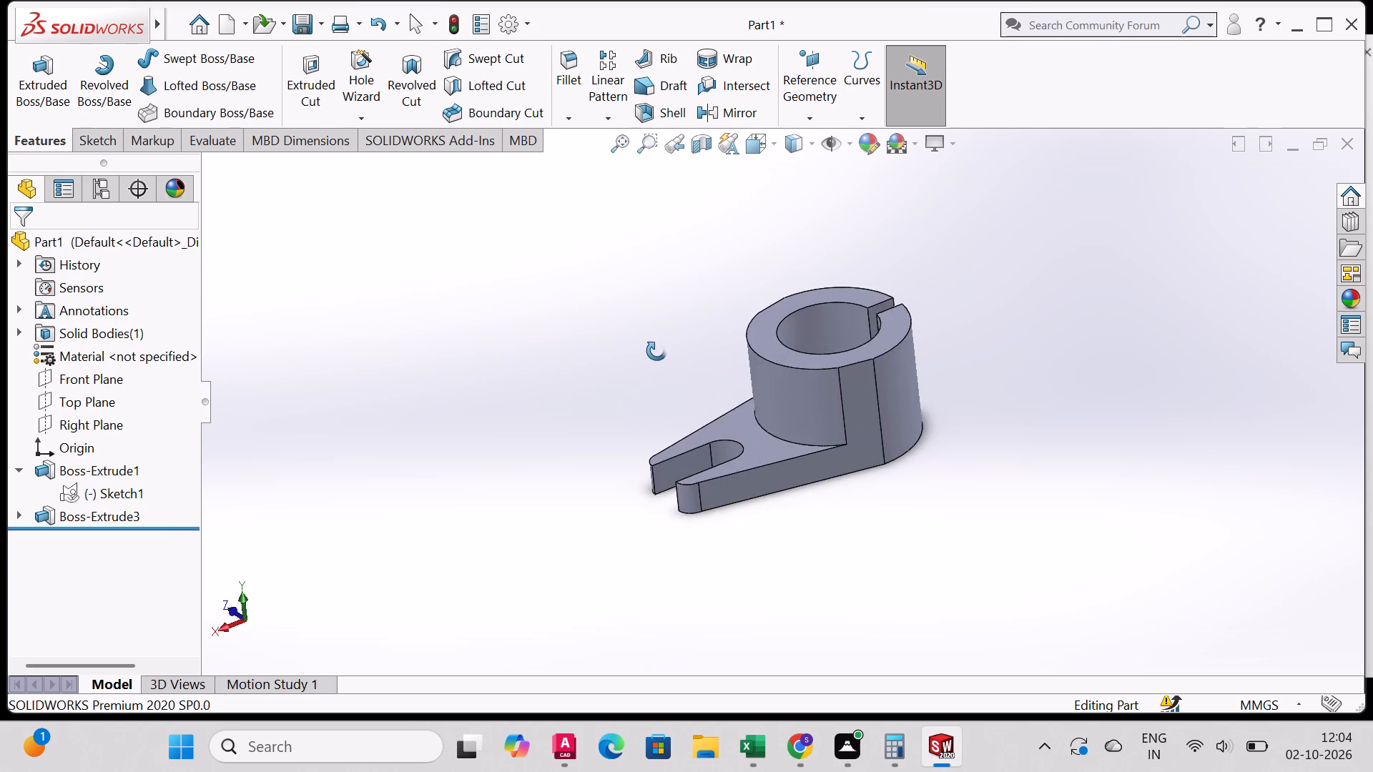
middle_drag(656, 351, 639, 425)
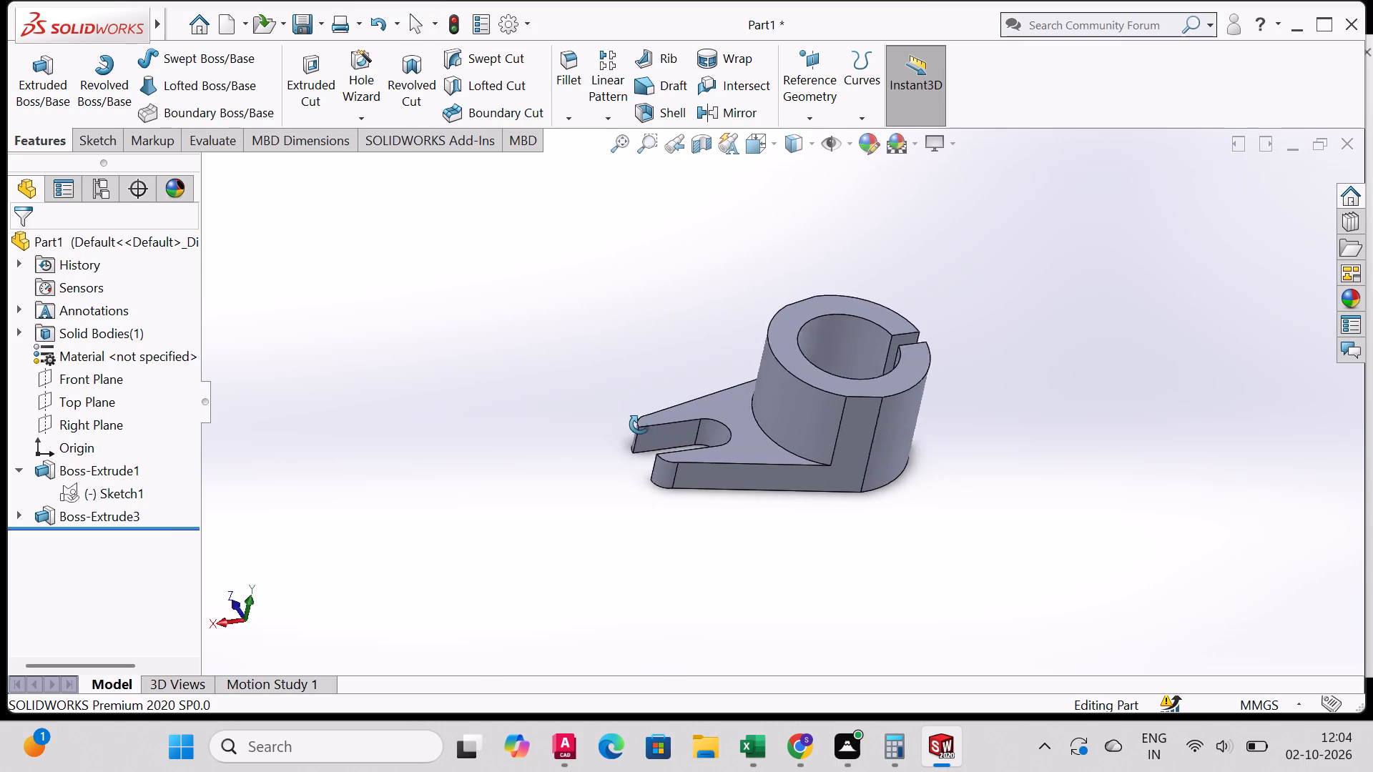
middle_drag(639, 425, 623, 425)
middle_drag(965, 435, 912, 518)
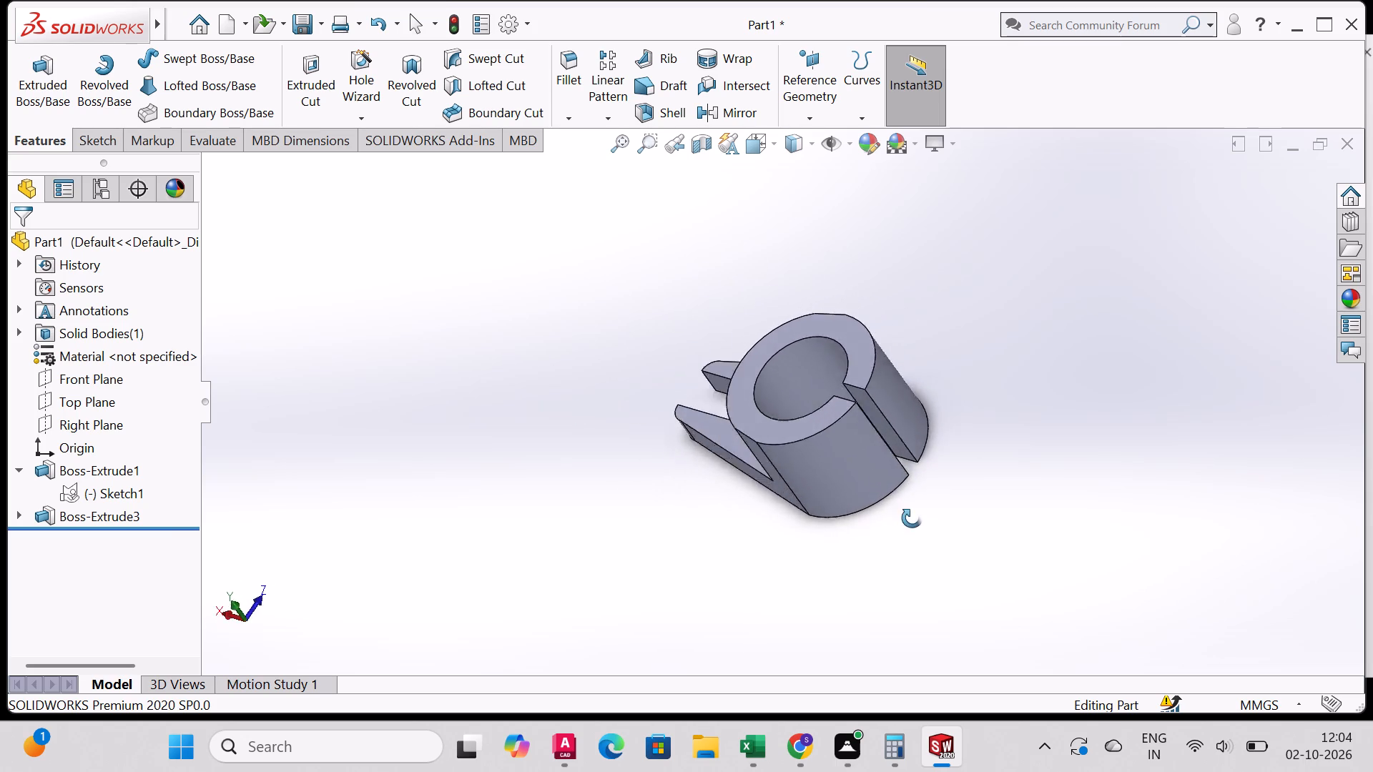
middle_drag(912, 518, 954, 353)
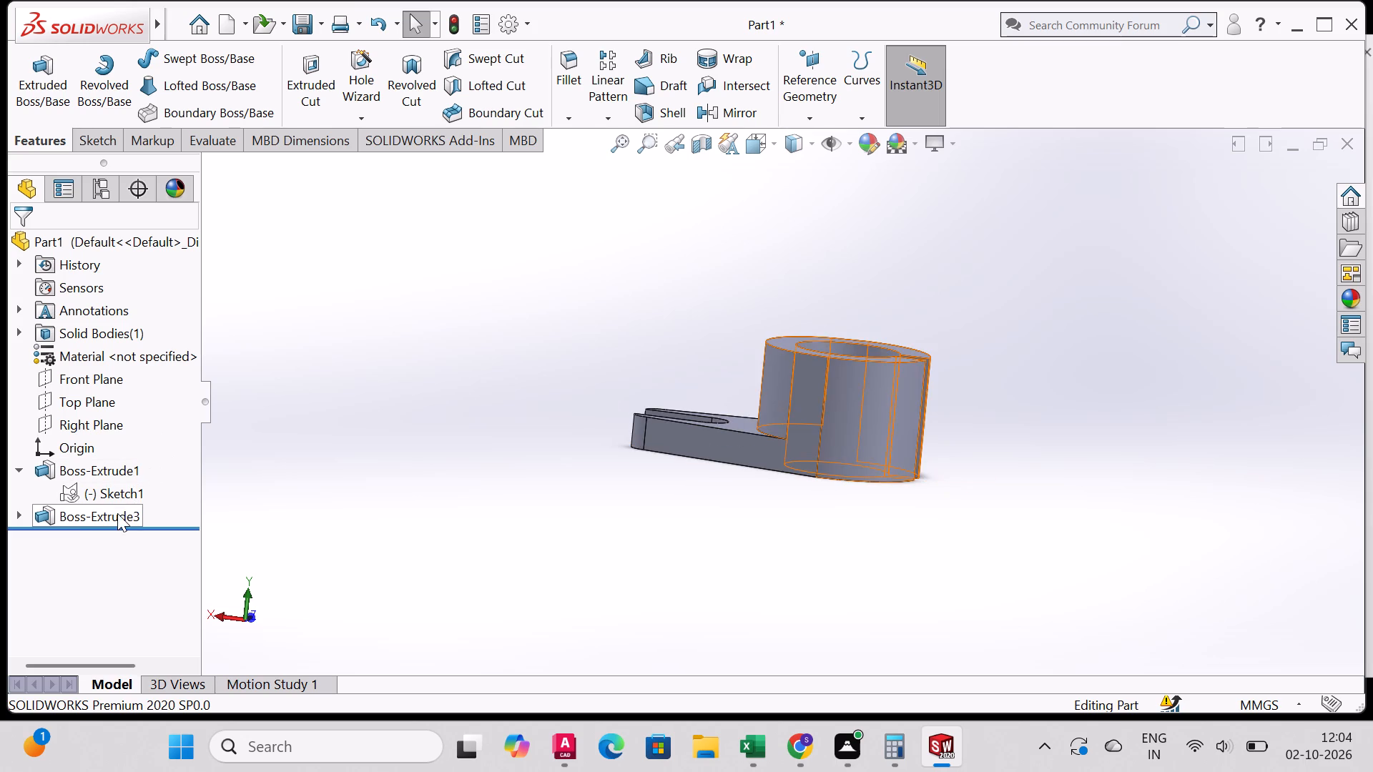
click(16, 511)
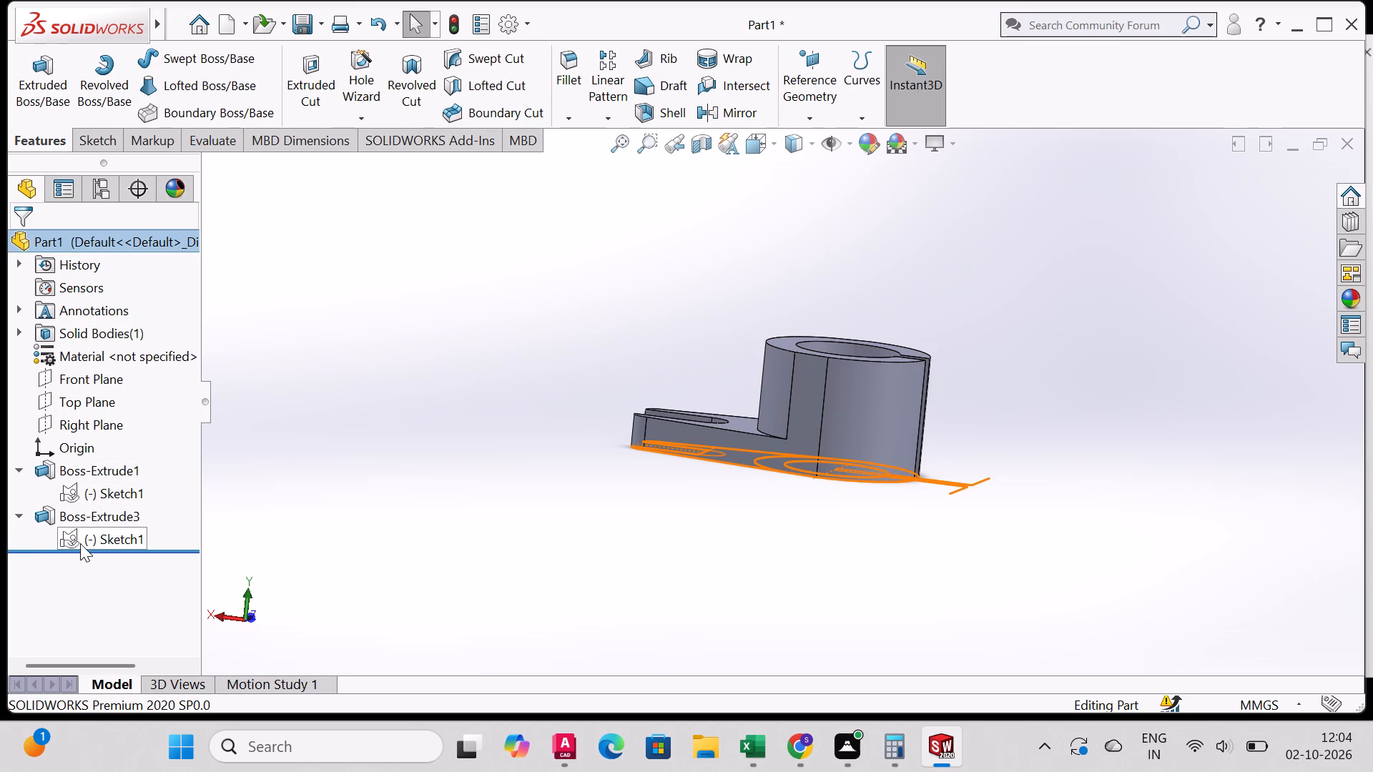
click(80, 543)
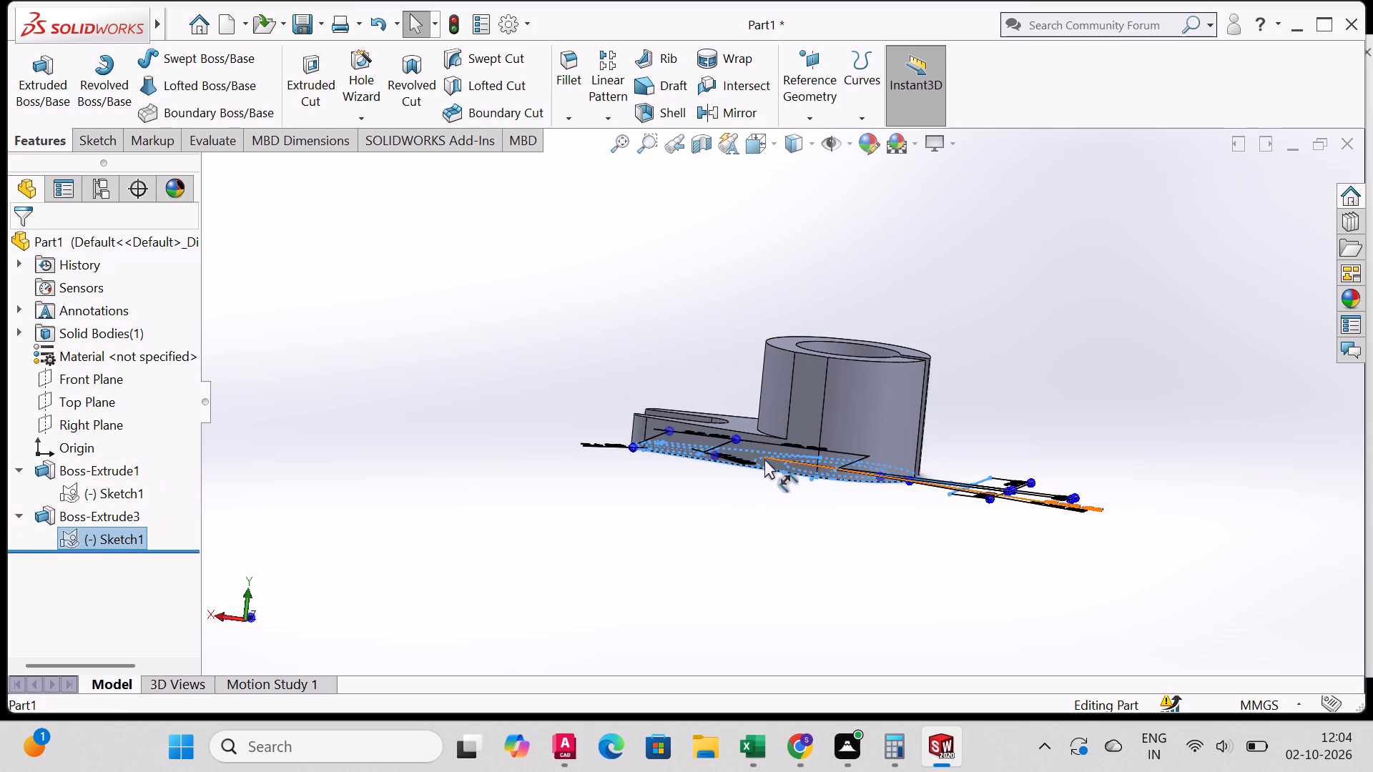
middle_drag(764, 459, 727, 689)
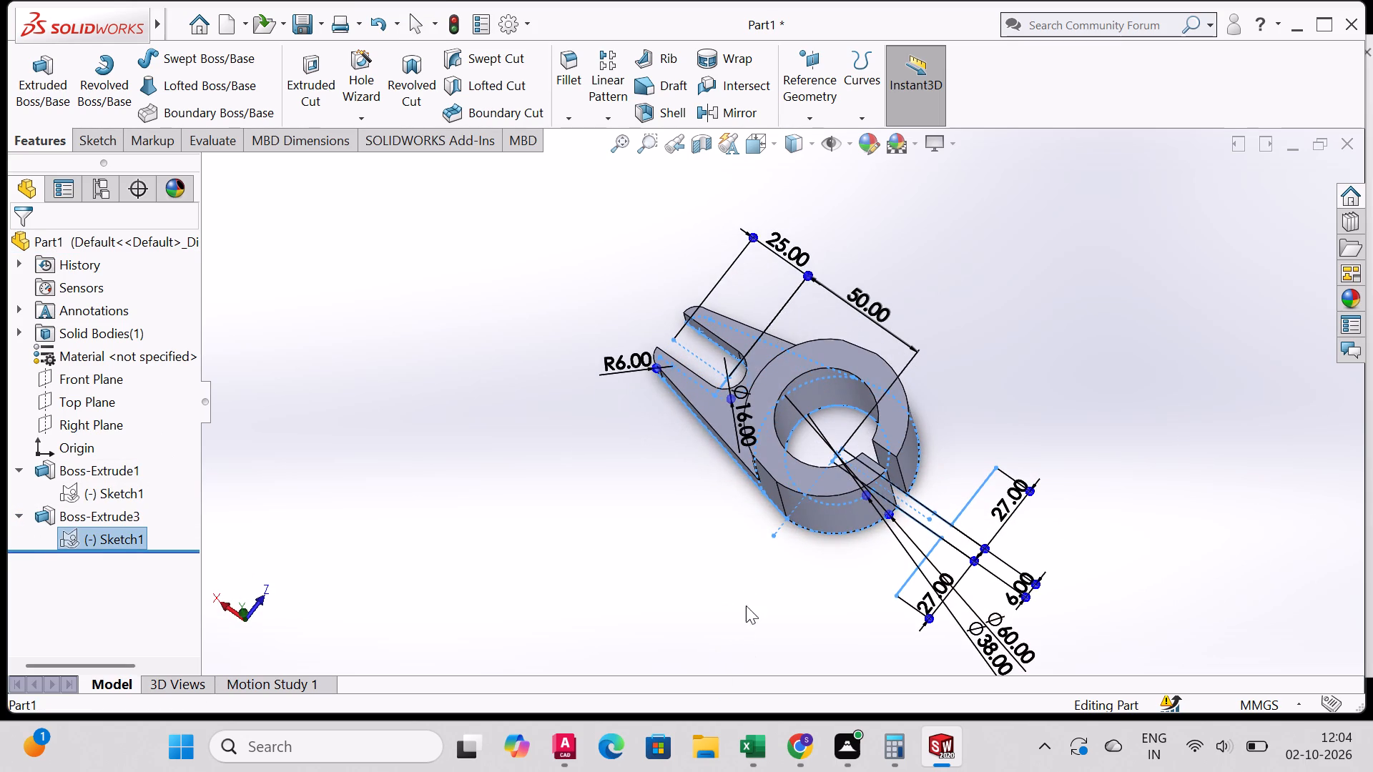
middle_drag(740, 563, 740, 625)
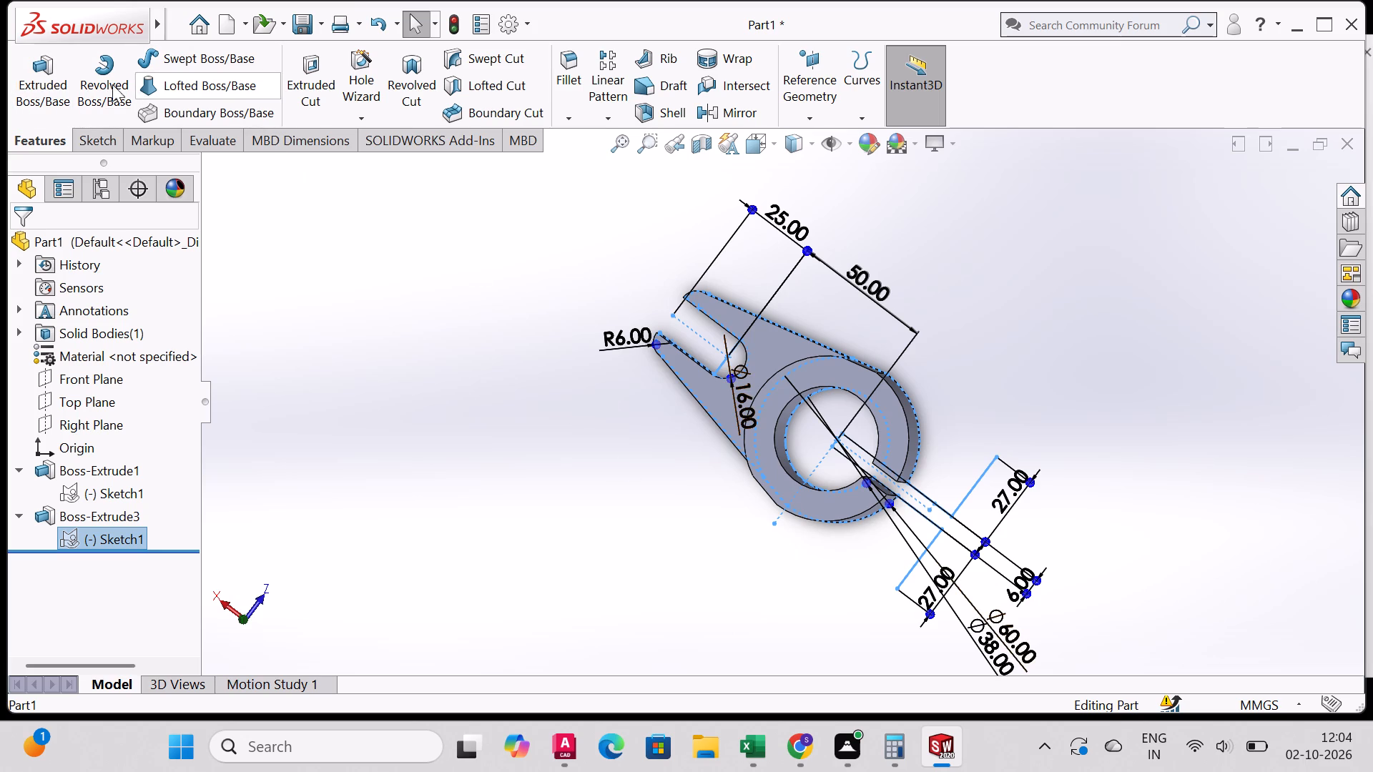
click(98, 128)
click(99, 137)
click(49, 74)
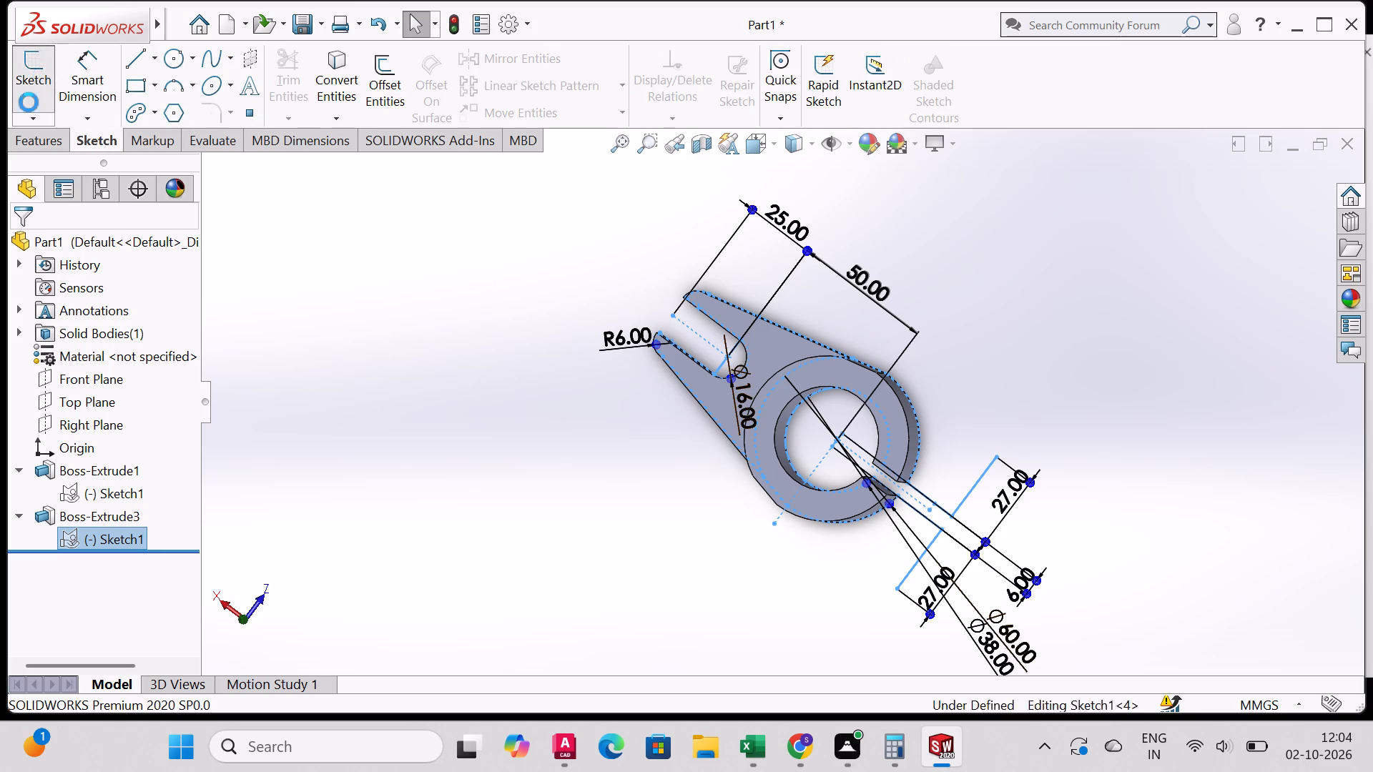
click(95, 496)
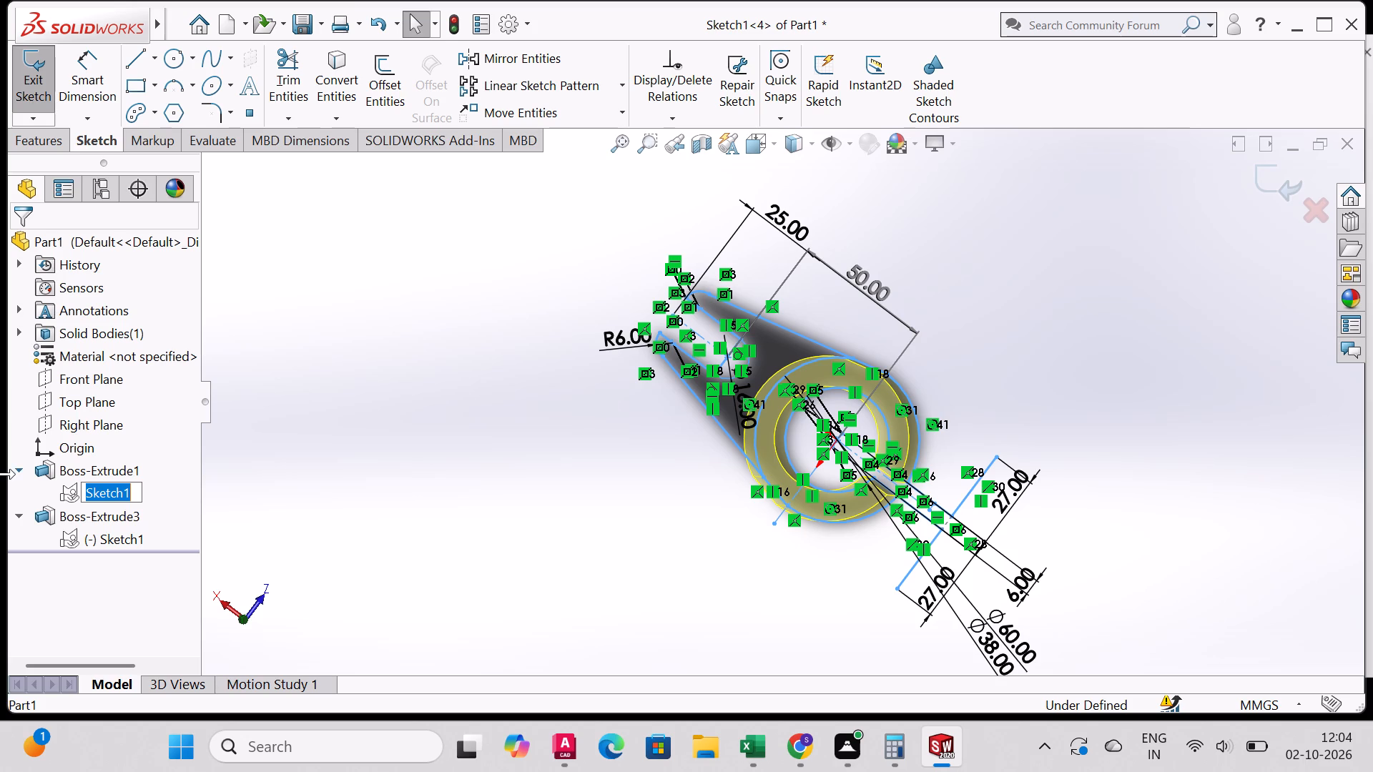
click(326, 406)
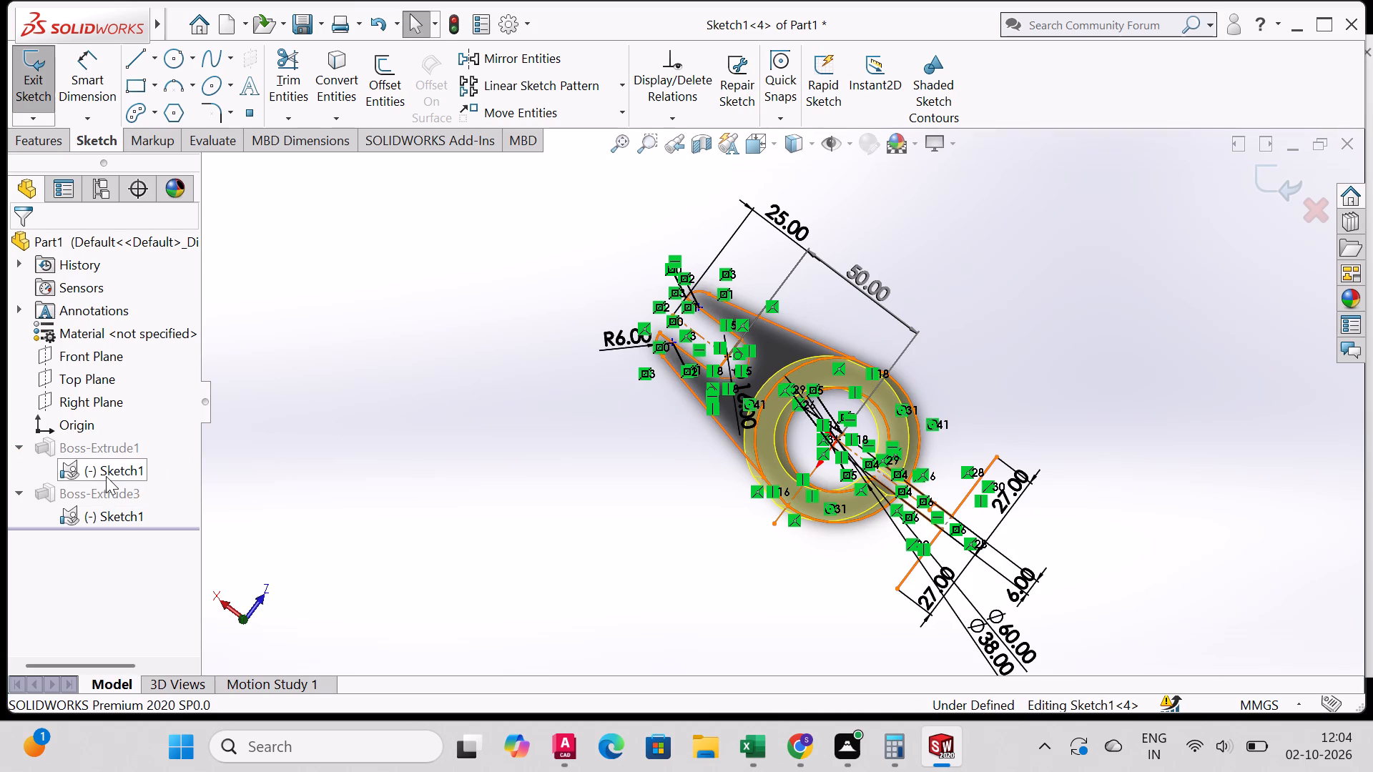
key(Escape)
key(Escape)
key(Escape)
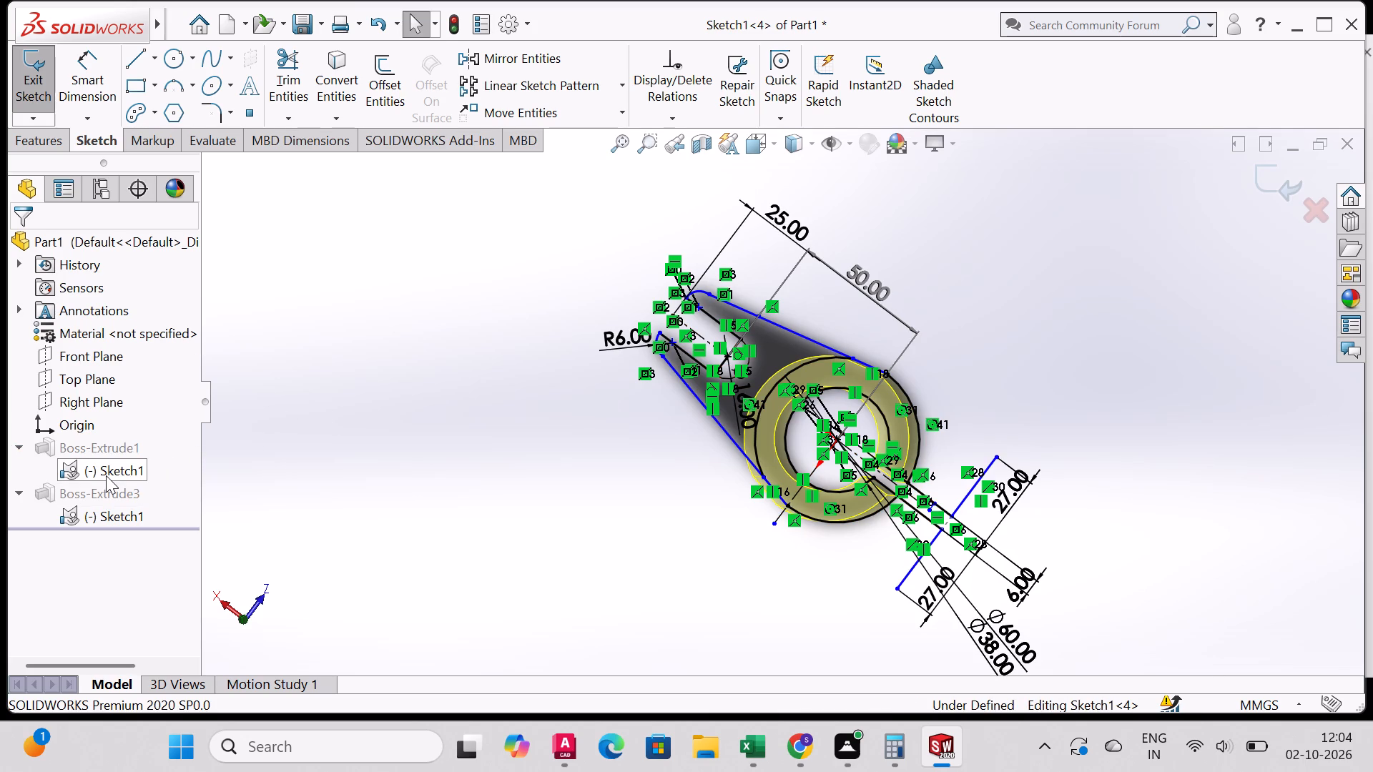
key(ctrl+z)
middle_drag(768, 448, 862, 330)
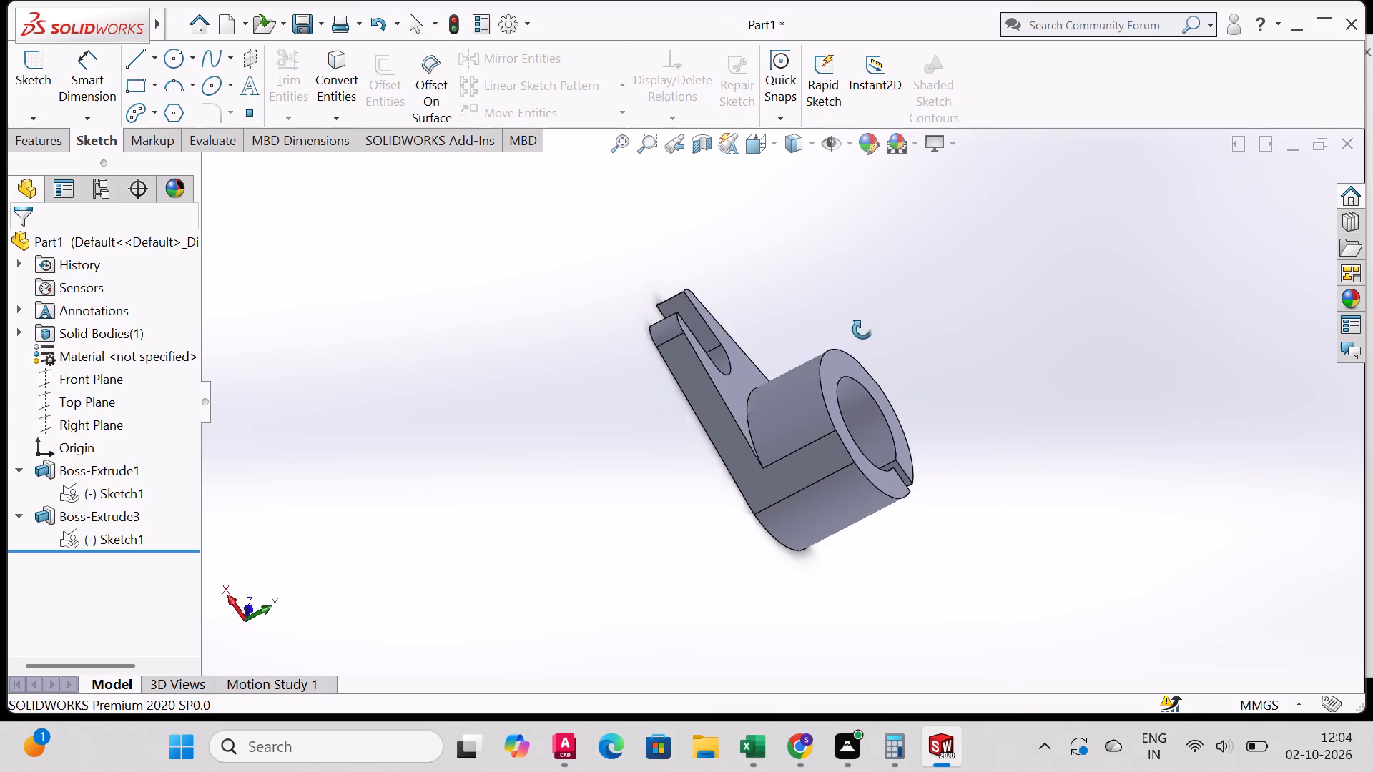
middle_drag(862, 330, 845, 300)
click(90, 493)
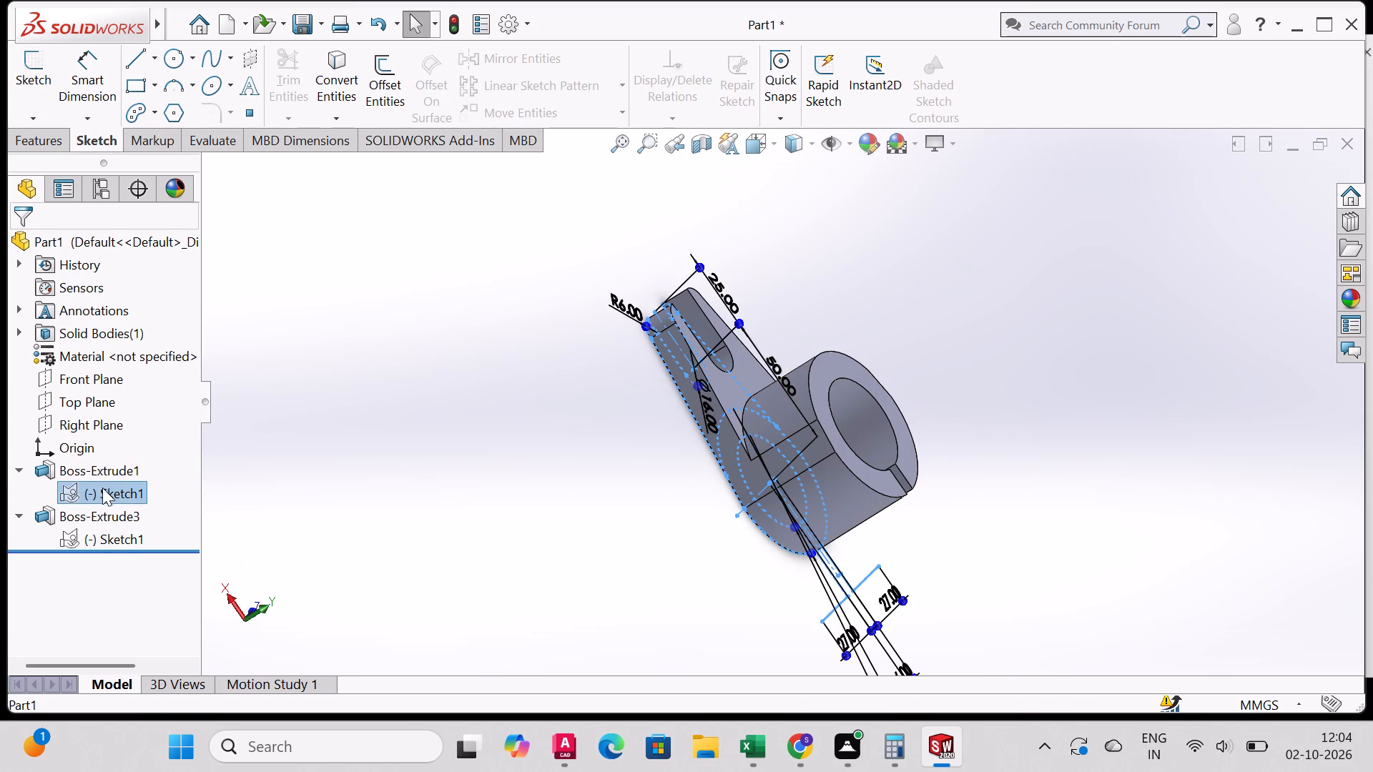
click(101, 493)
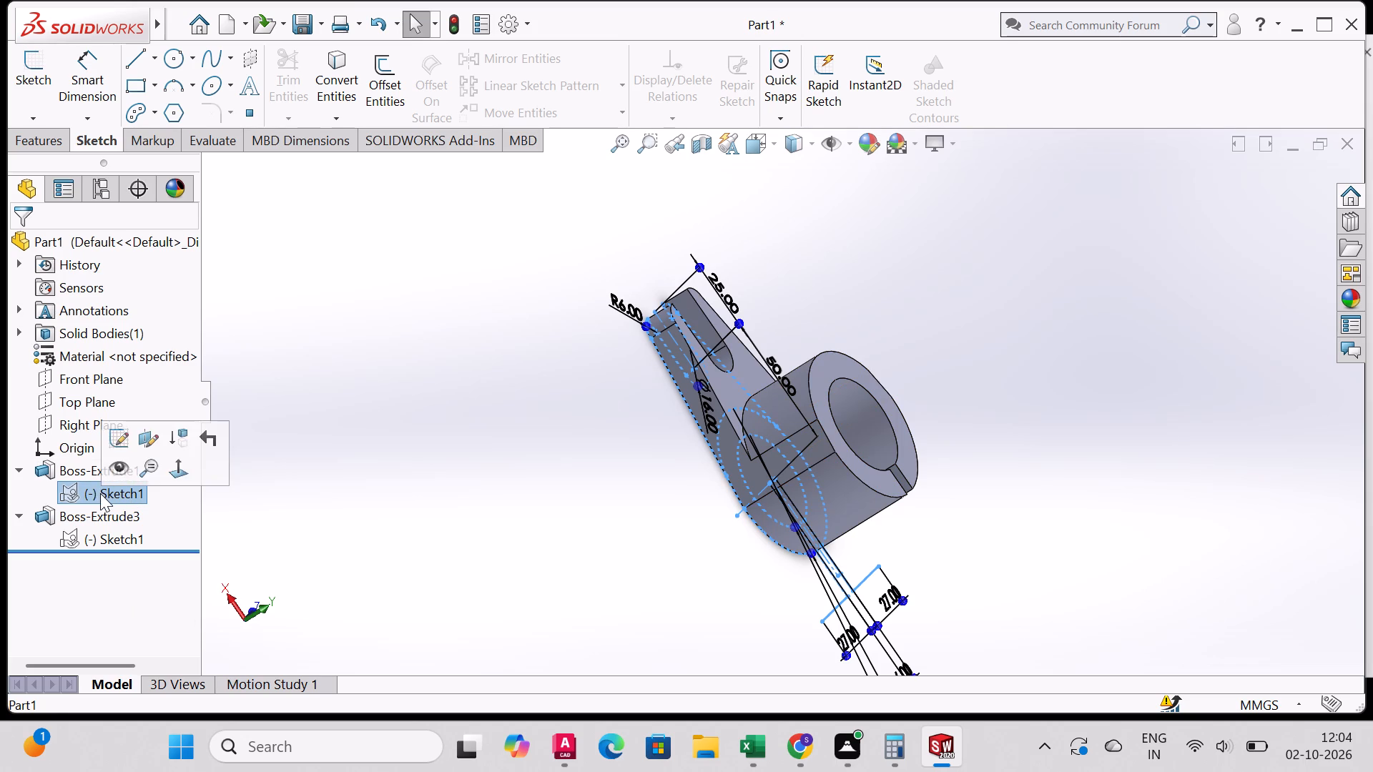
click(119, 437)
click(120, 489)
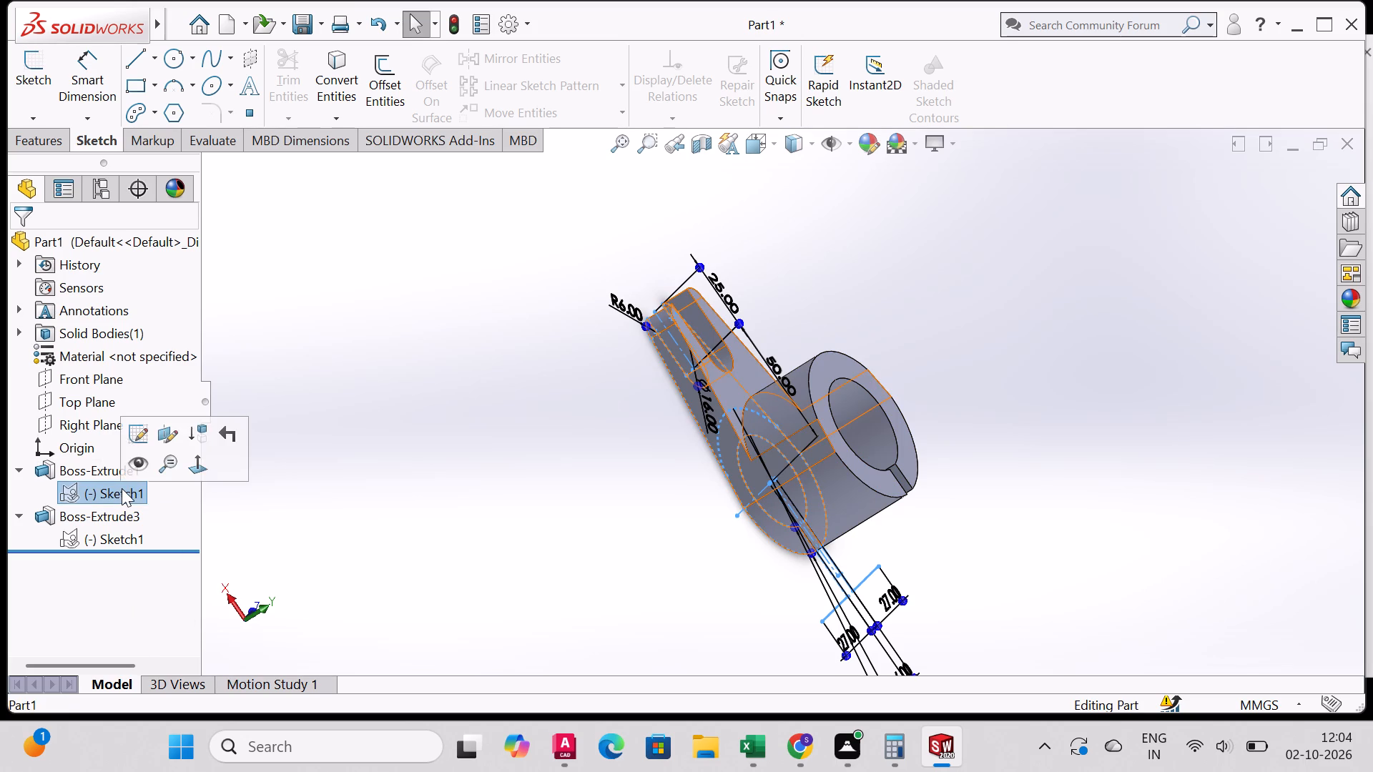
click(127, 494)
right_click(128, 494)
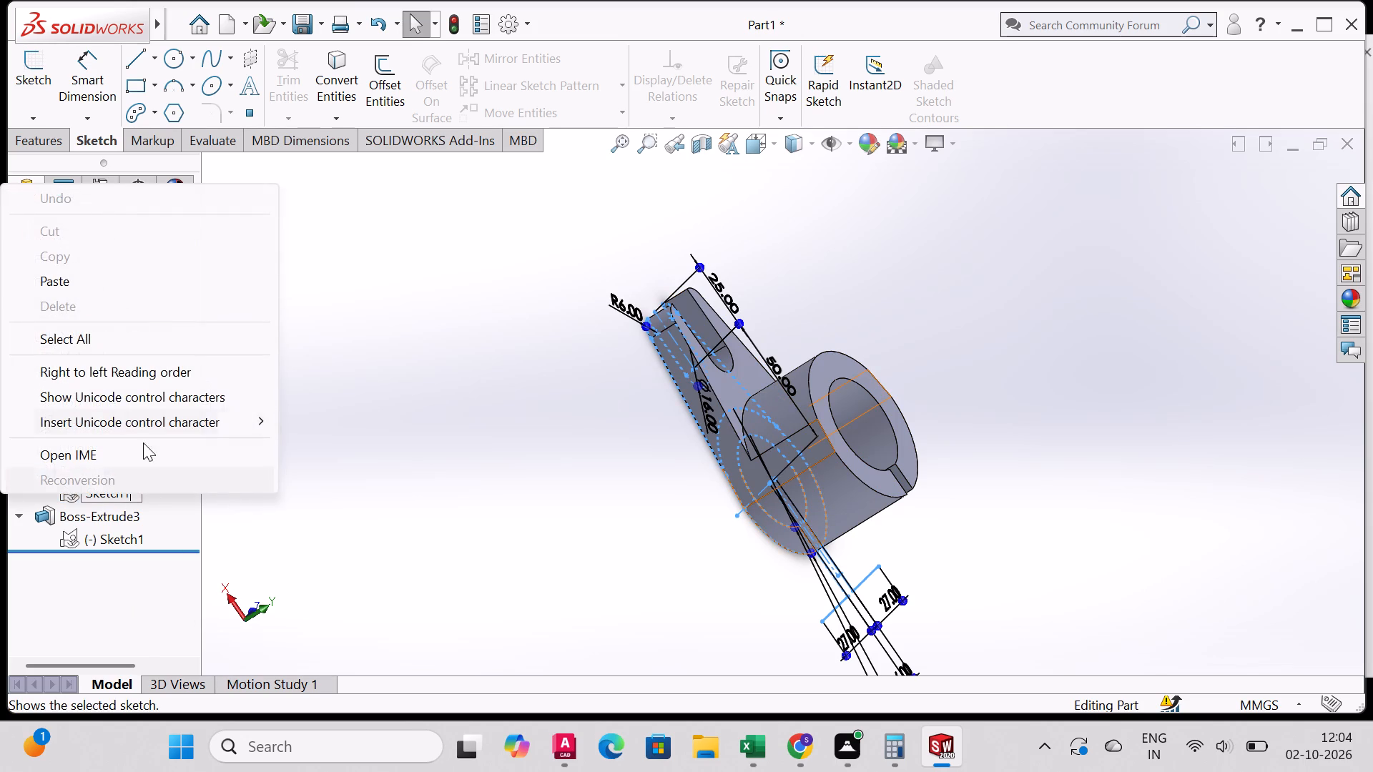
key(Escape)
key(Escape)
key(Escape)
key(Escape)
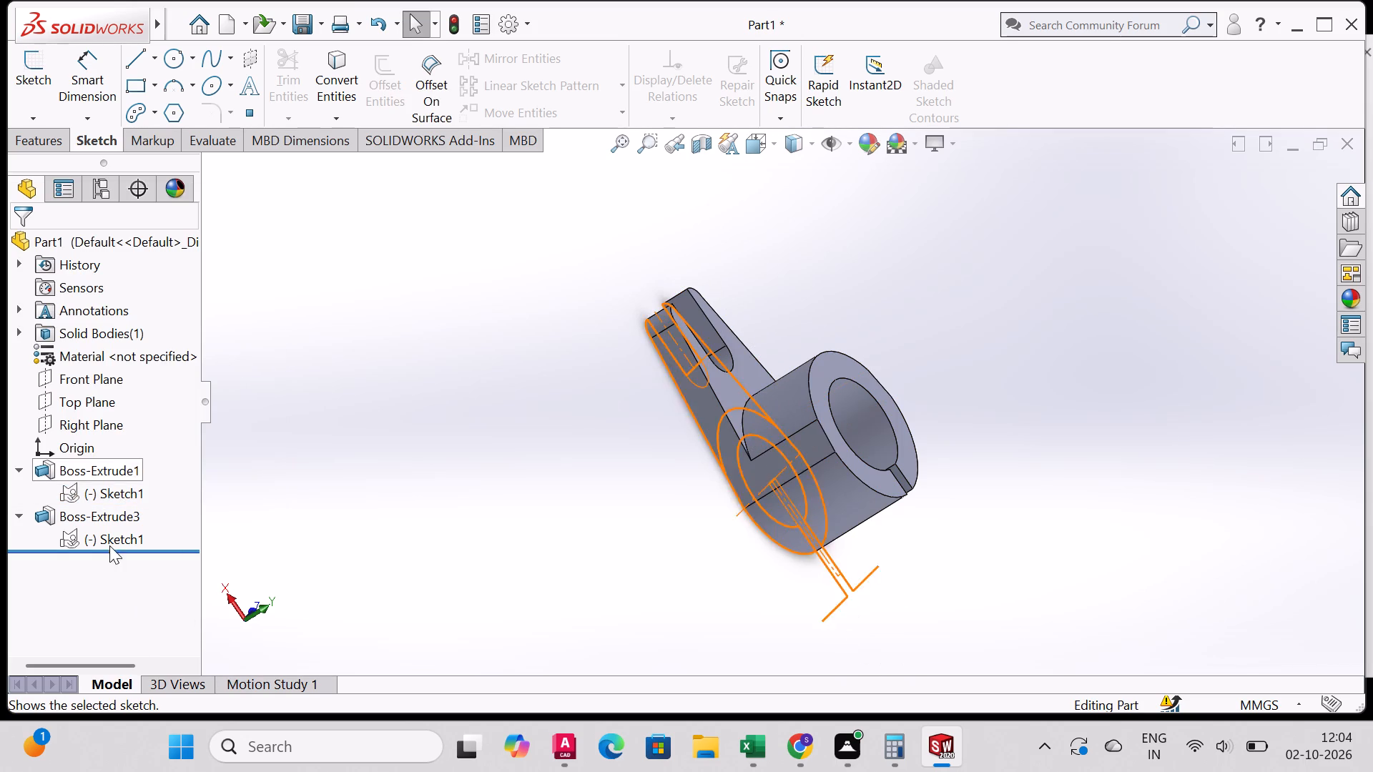
Open Sketch1 and examine the slit lines and the 27 mm end lines beside the ring, leaving the sketch as is.
click(129, 493)
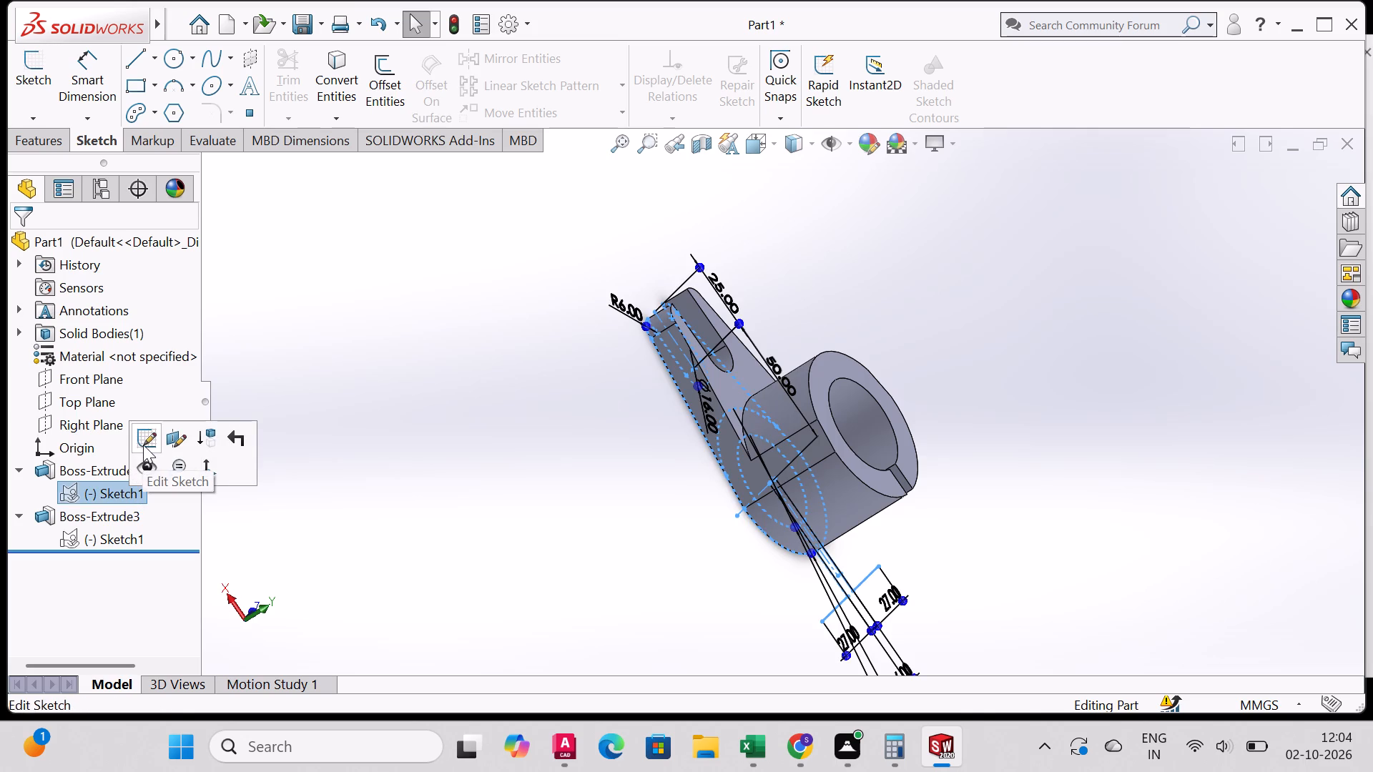
click(143, 445)
middle_drag(824, 510, 609, 452)
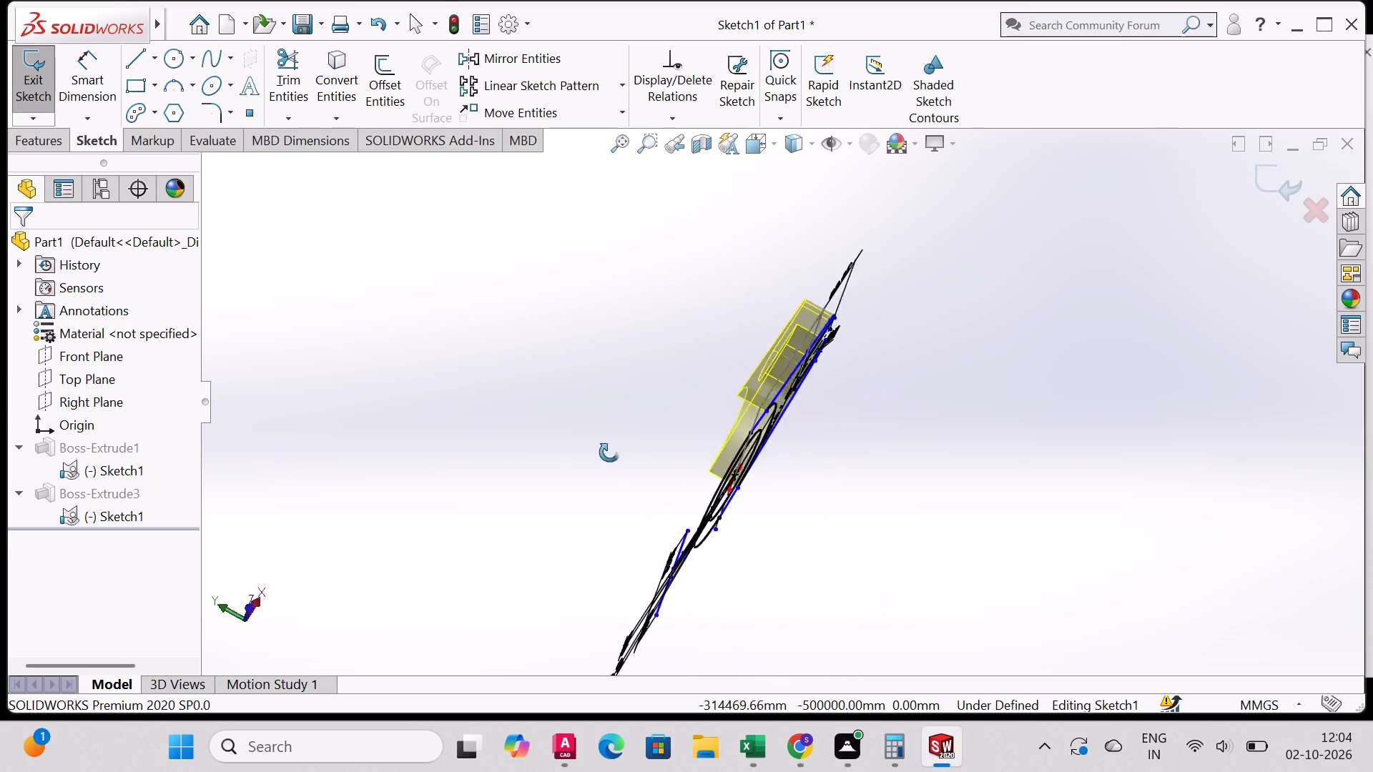
middle_drag(609, 452, 734, 507)
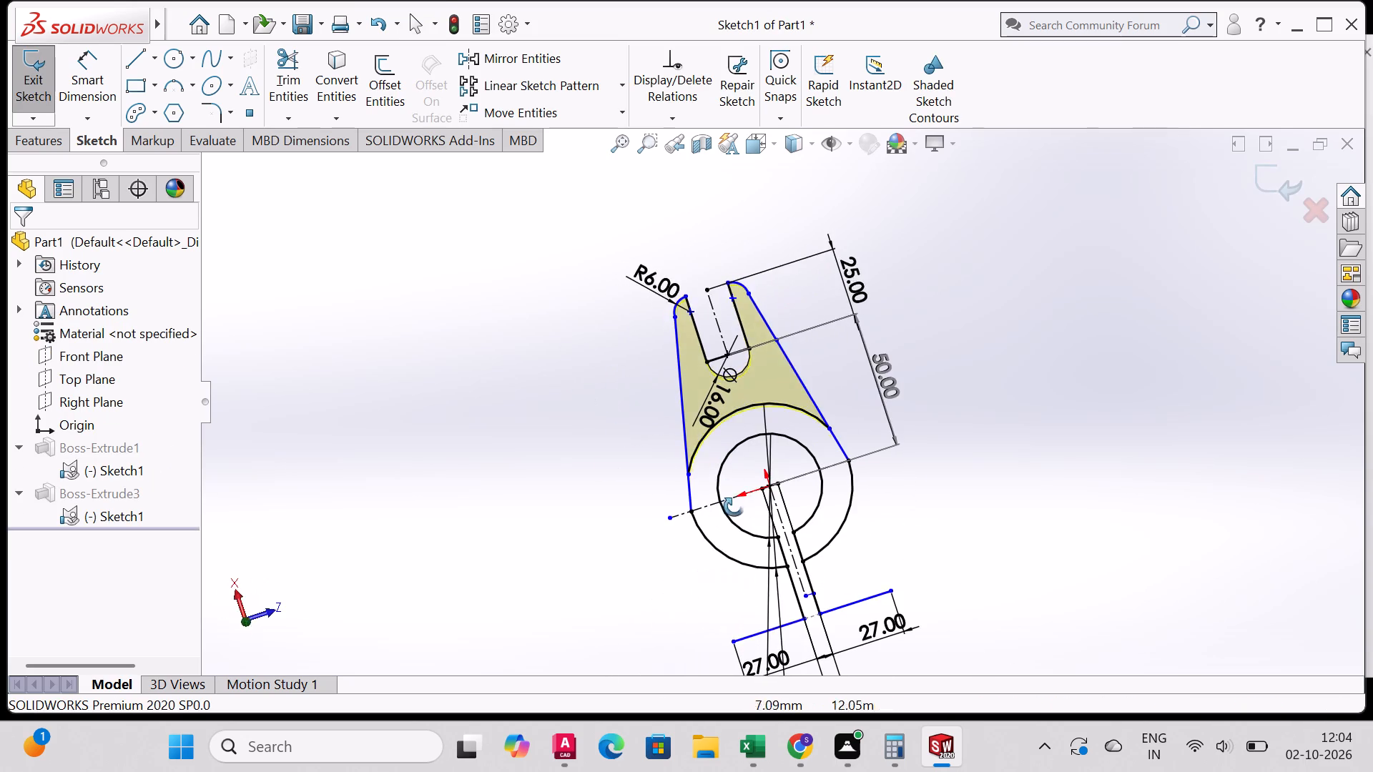
middle_drag(734, 507, 734, 552)
key(ctrl+1)
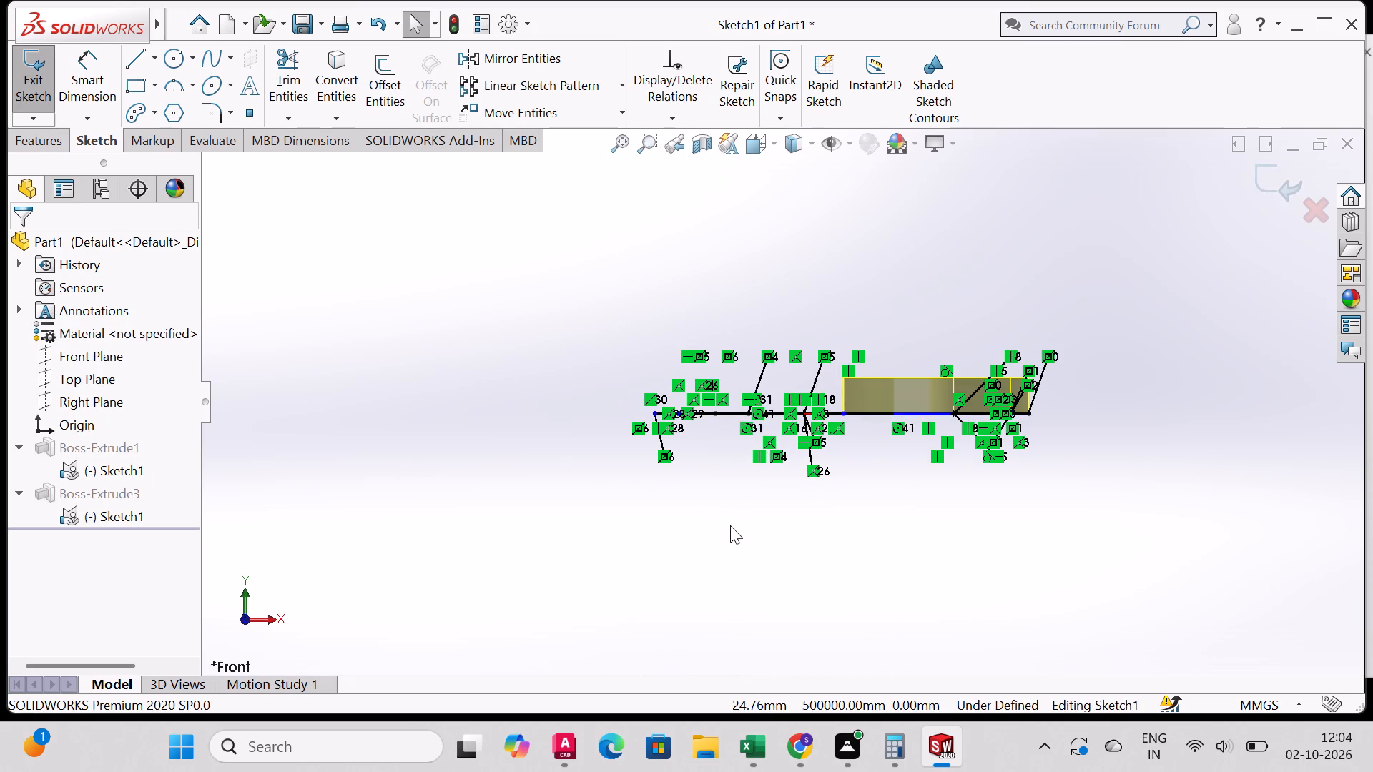
key(ctrl+2)
key(ctrl+3)
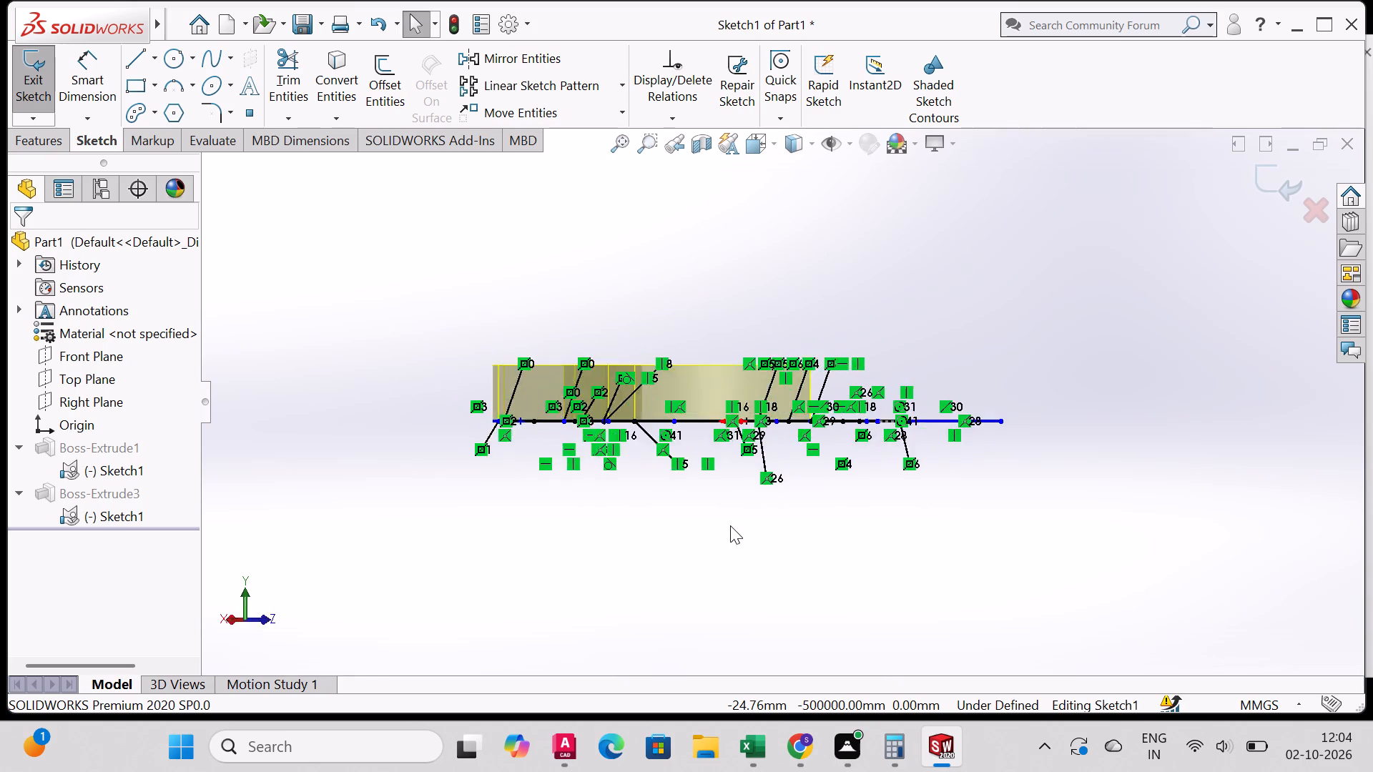
key(ctrl+4)
key(ctrl+5)
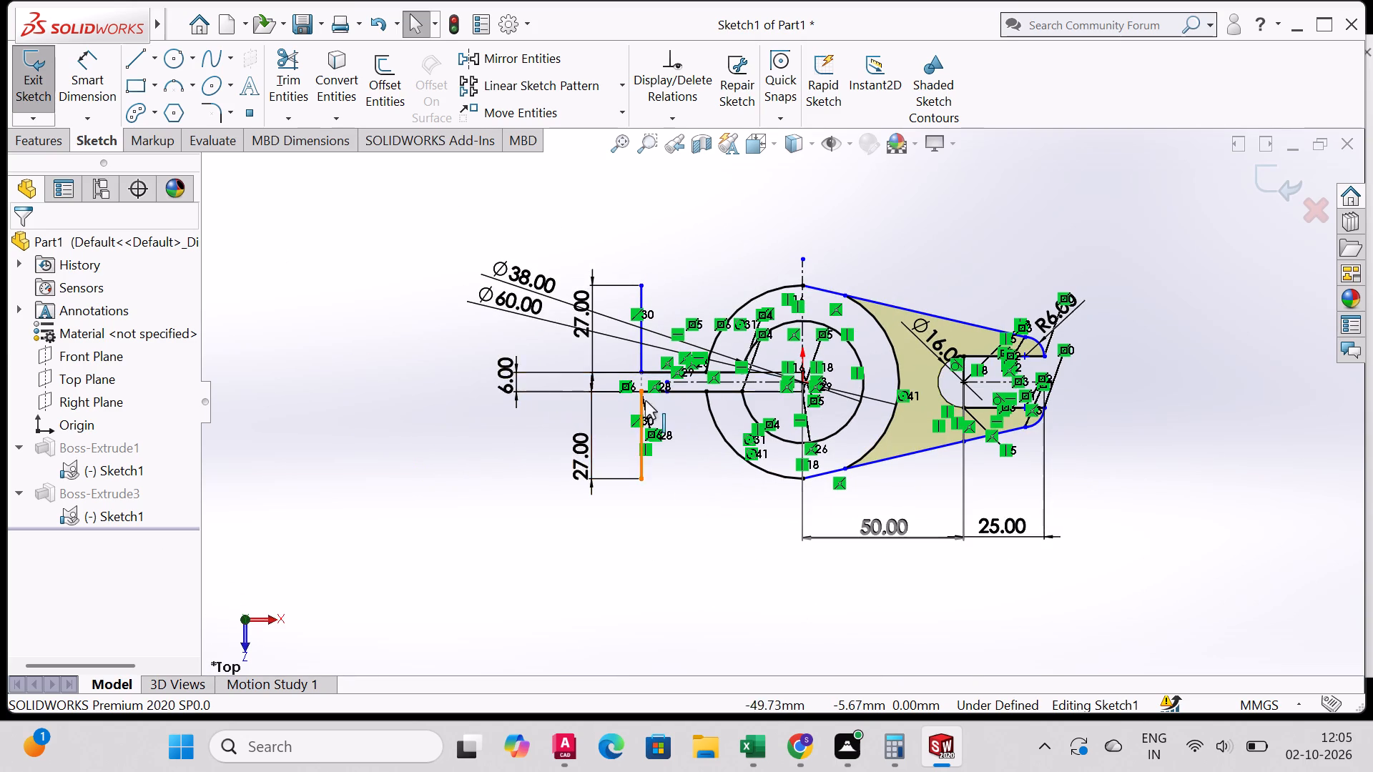
scroll(645, 400, up, 2)
scroll(654, 400, down, 4)
scroll(594, 435, up, 2)
scroll(605, 430, down, 5)
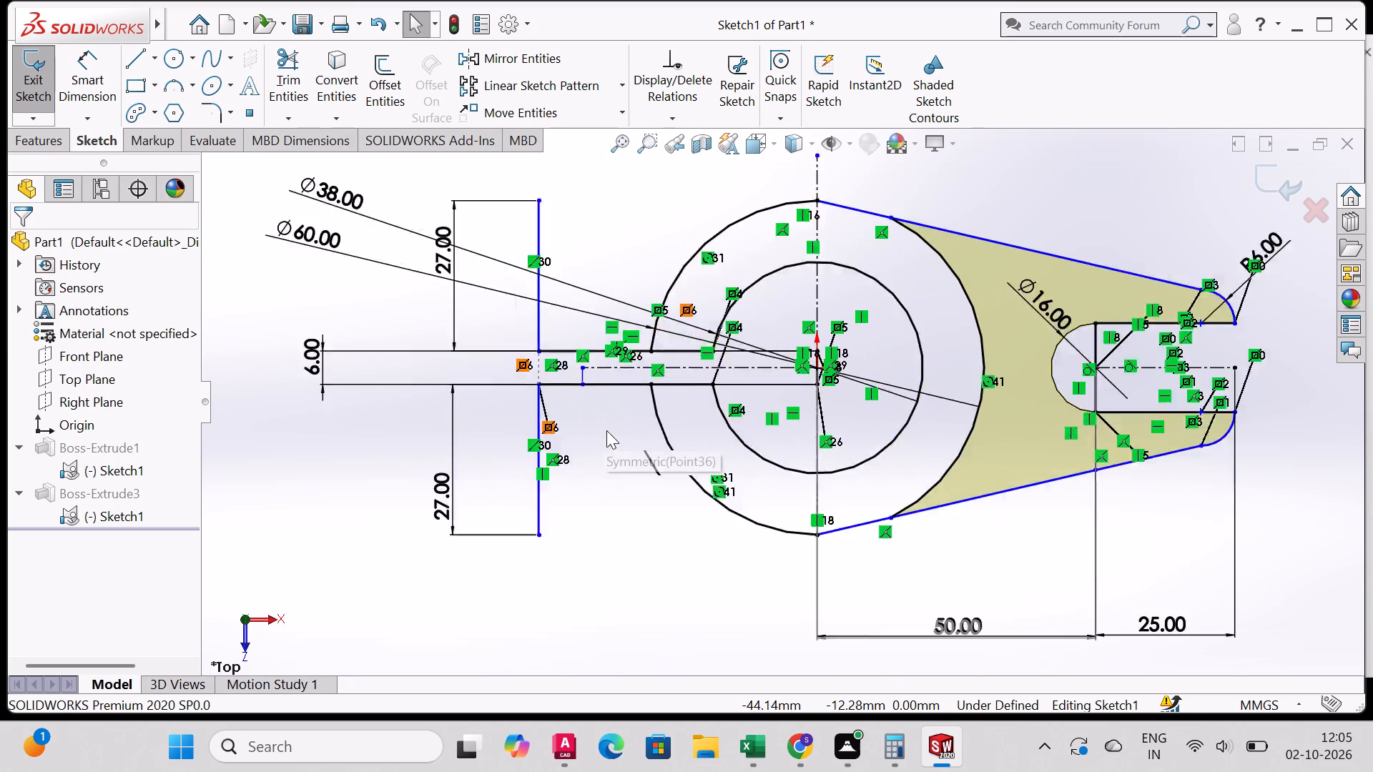
click(437, 401)
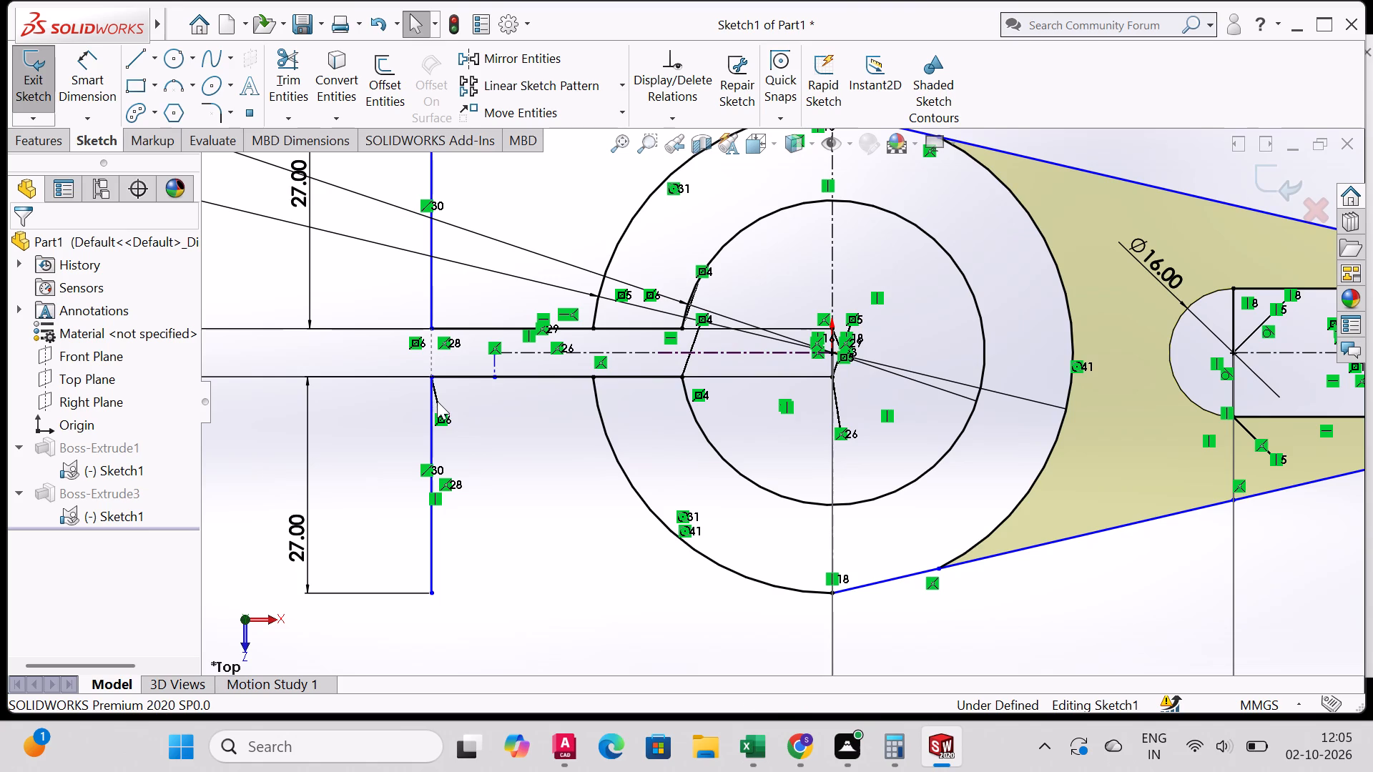
click(437, 407)
scroll(439, 402, up, 3)
scroll(439, 402, down, 6)
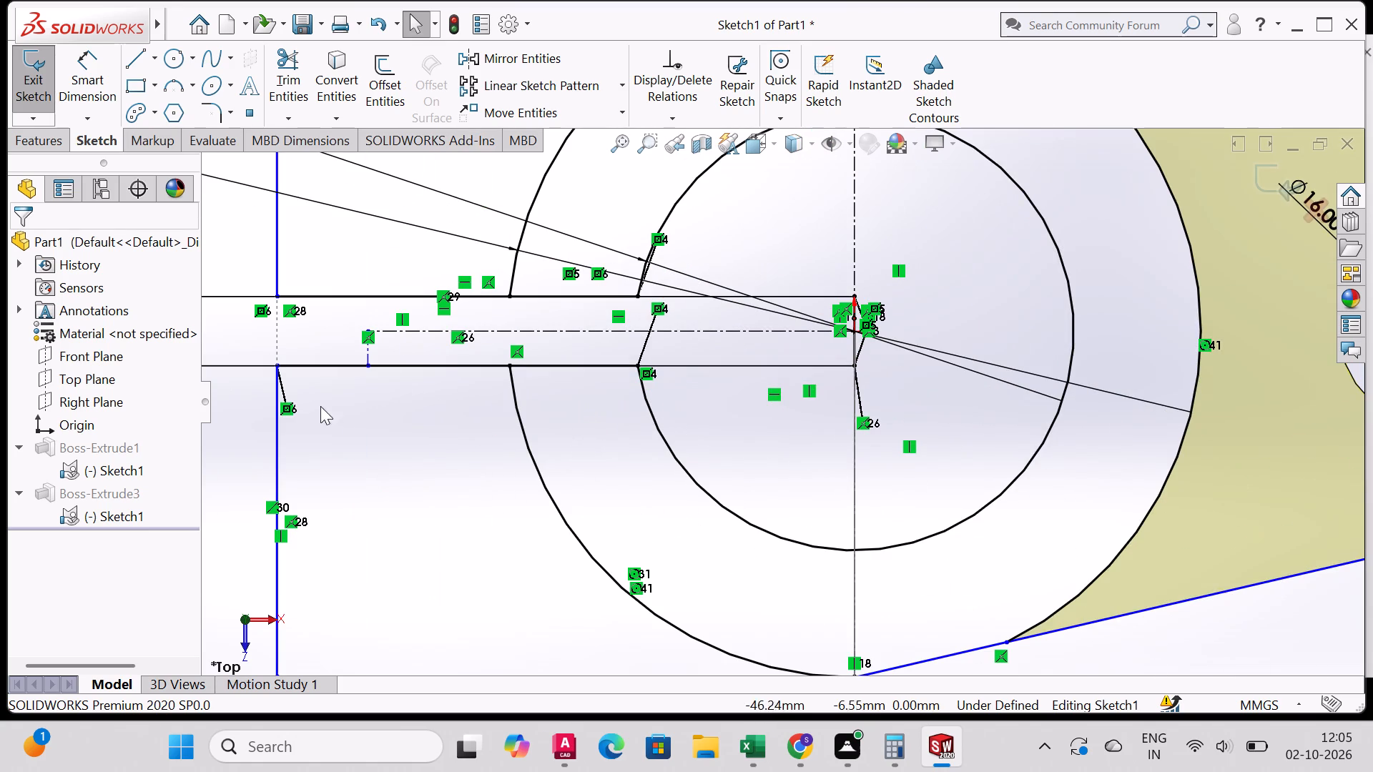
triple_click(282, 387)
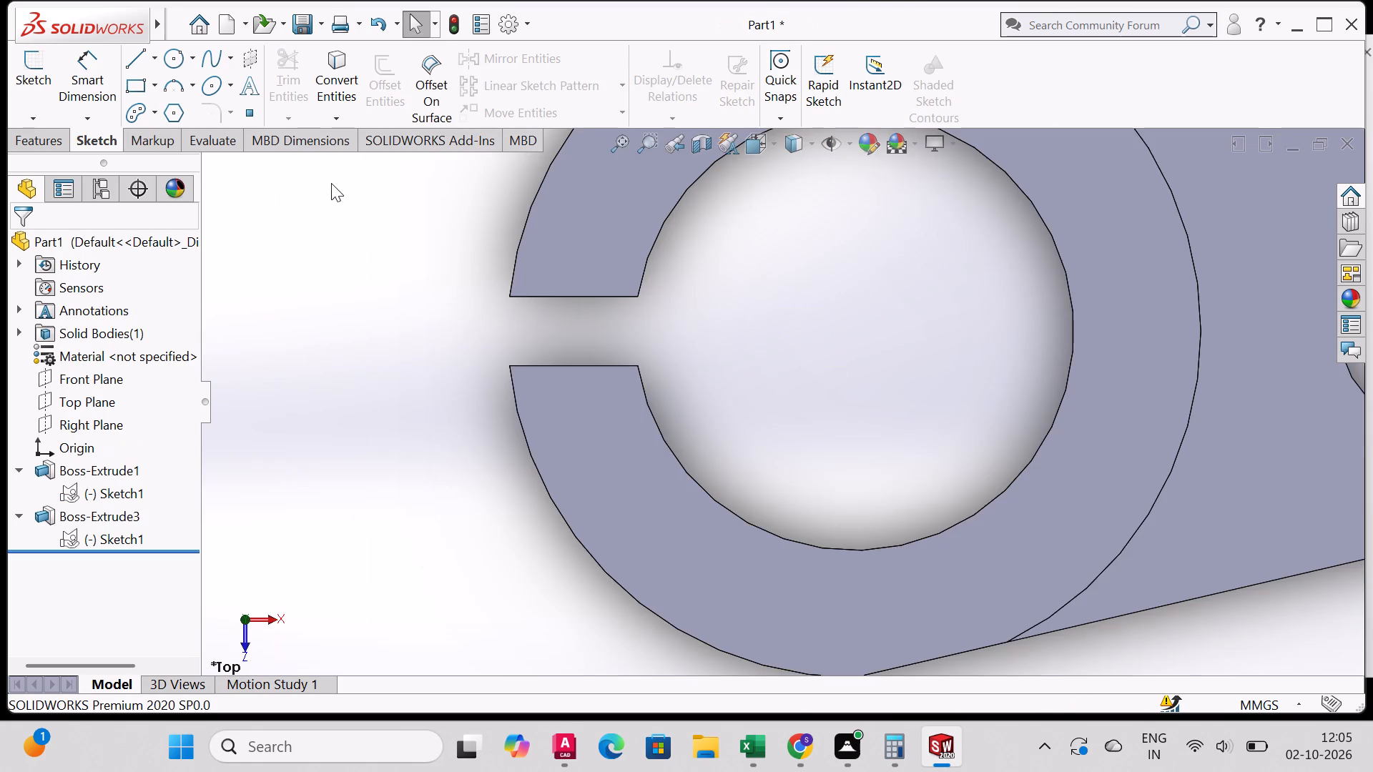
scroll(1084, 337, down, 5)
scroll(1078, 333, up, 10)
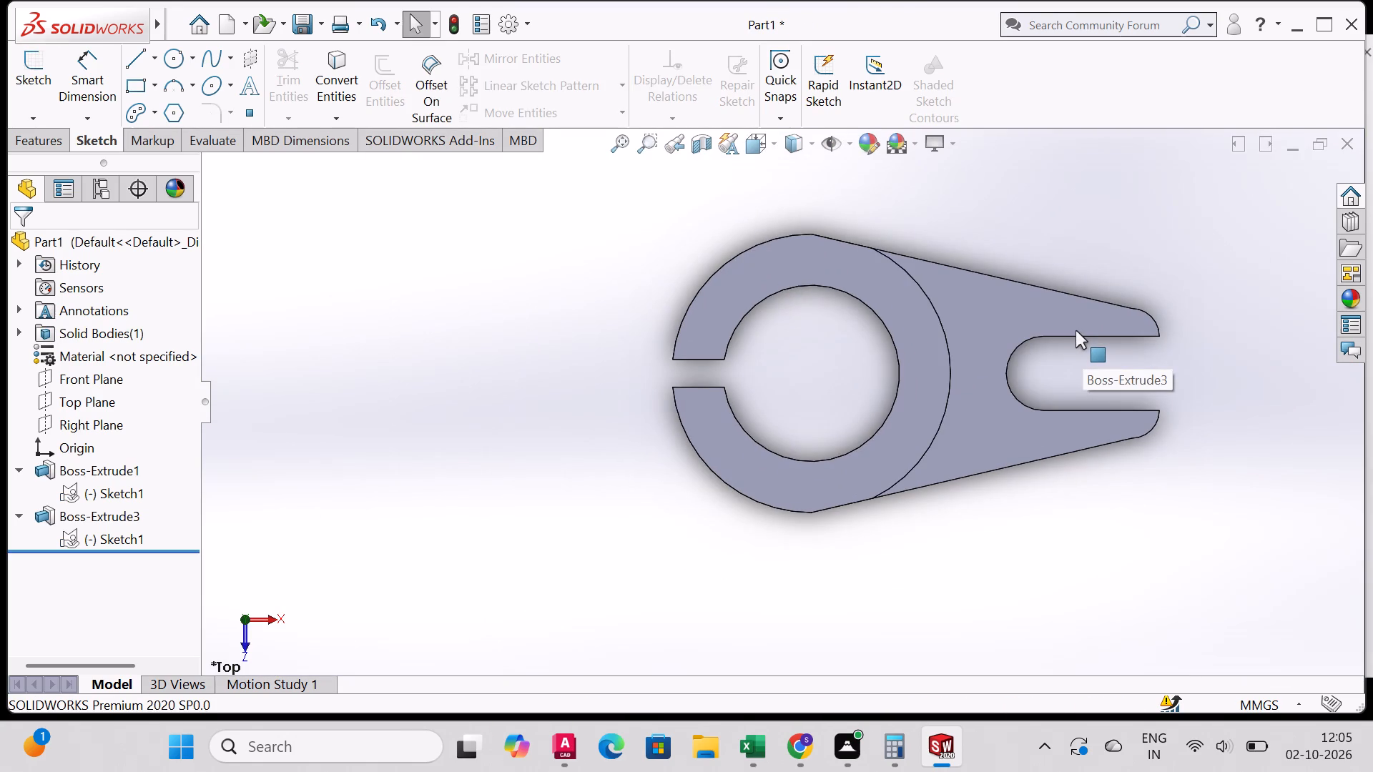
Undo the 44 mm split ring boss extrusion, keeping the slotted arm.
key(z)
key(ctrl+z)
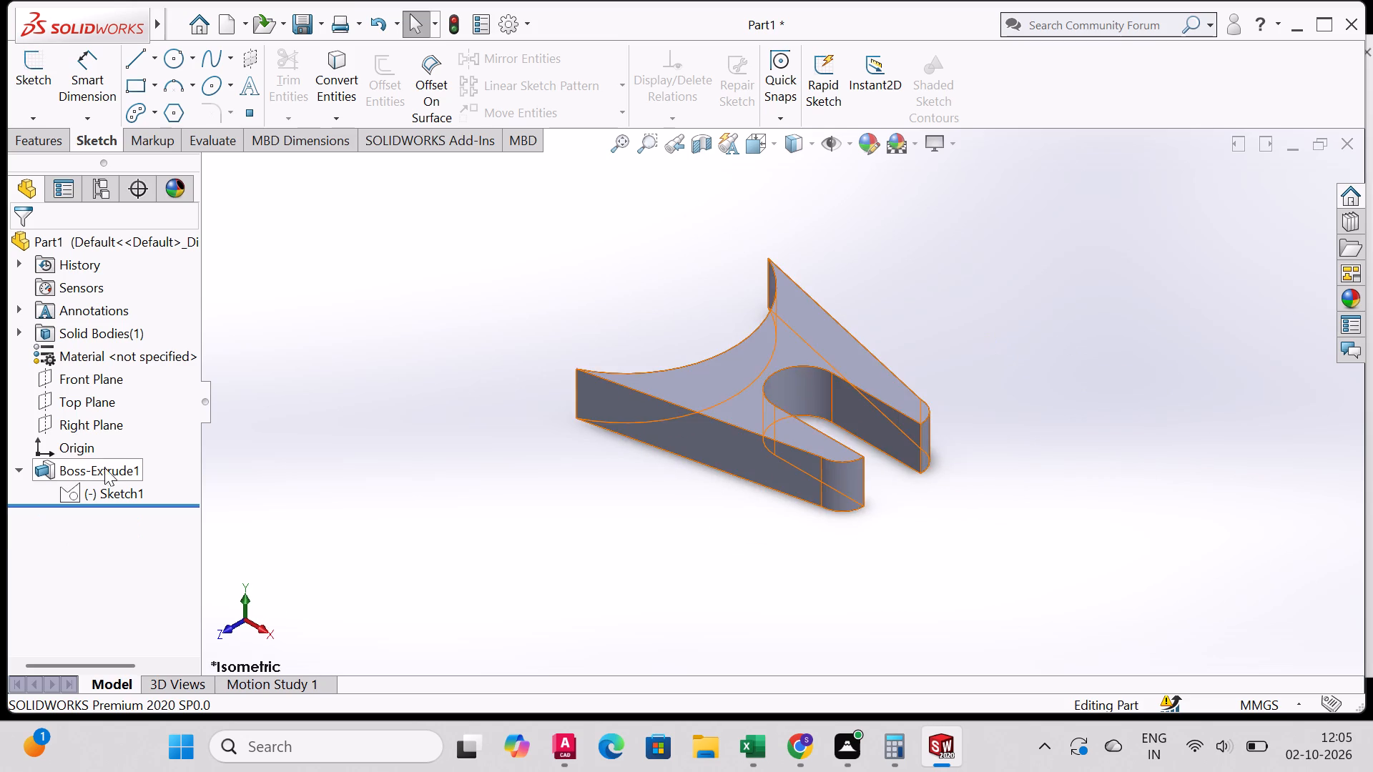
Examine Sketch1 with its dimensions from several angles and up close around the ring, slit and 27 mm end lines.
click(115, 493)
middle_drag(430, 394, 596, 408)
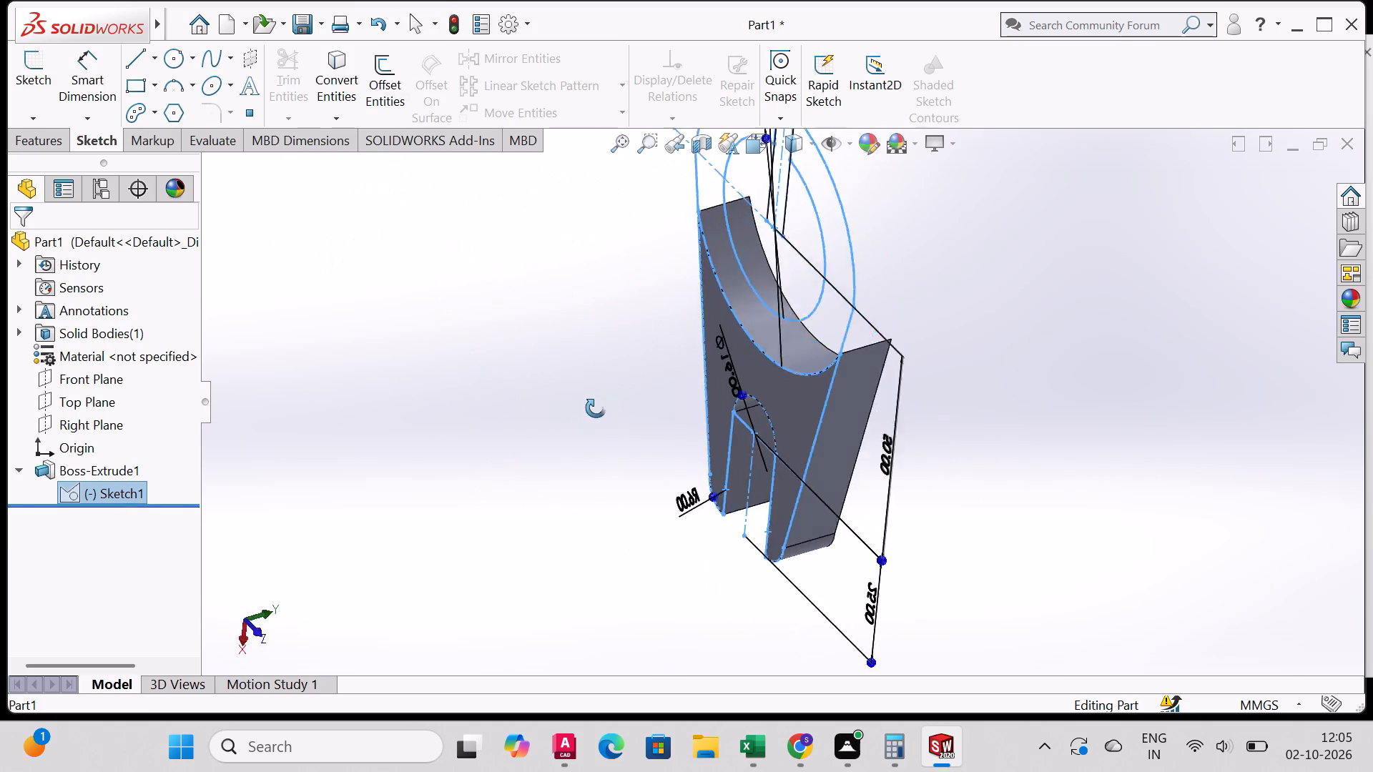
middle_drag(596, 408, 389, 490)
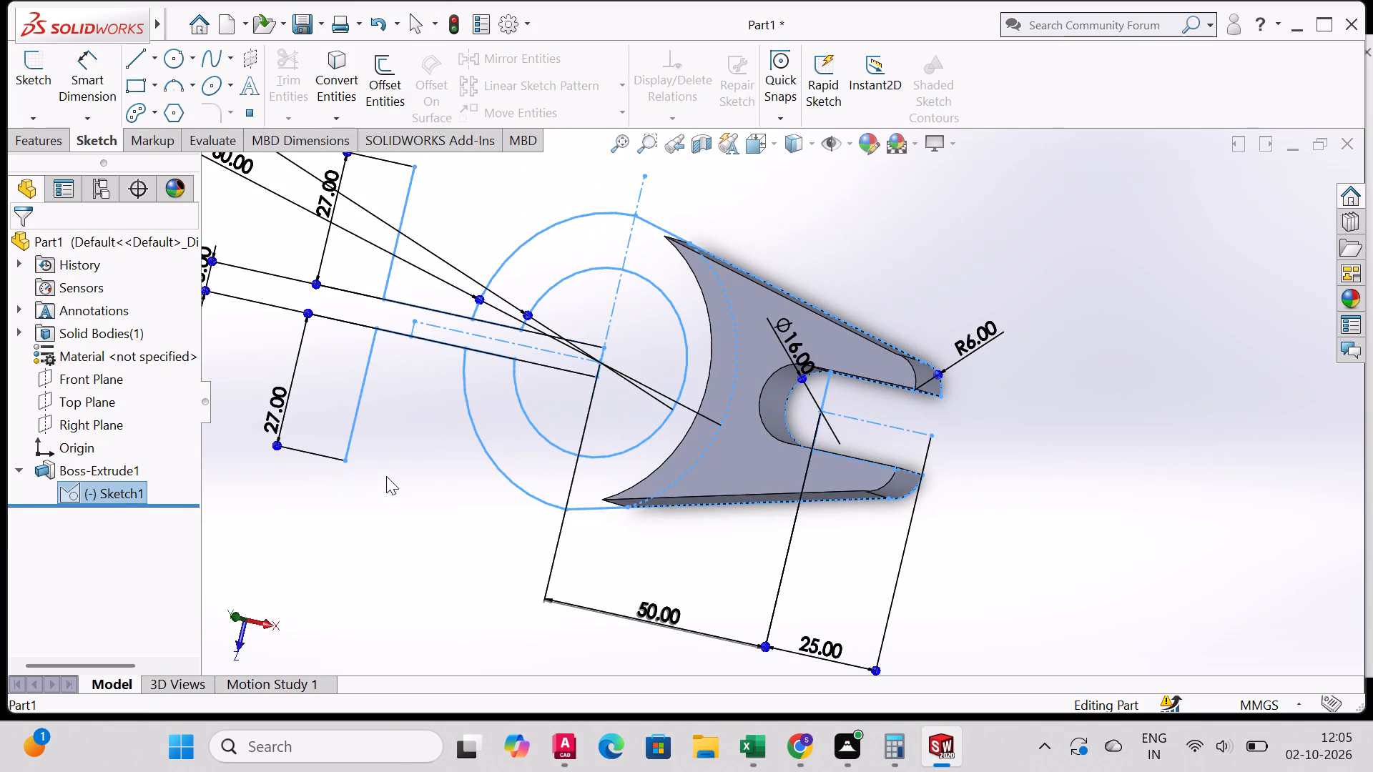
key(ctrl+1)
key(ctrl+2)
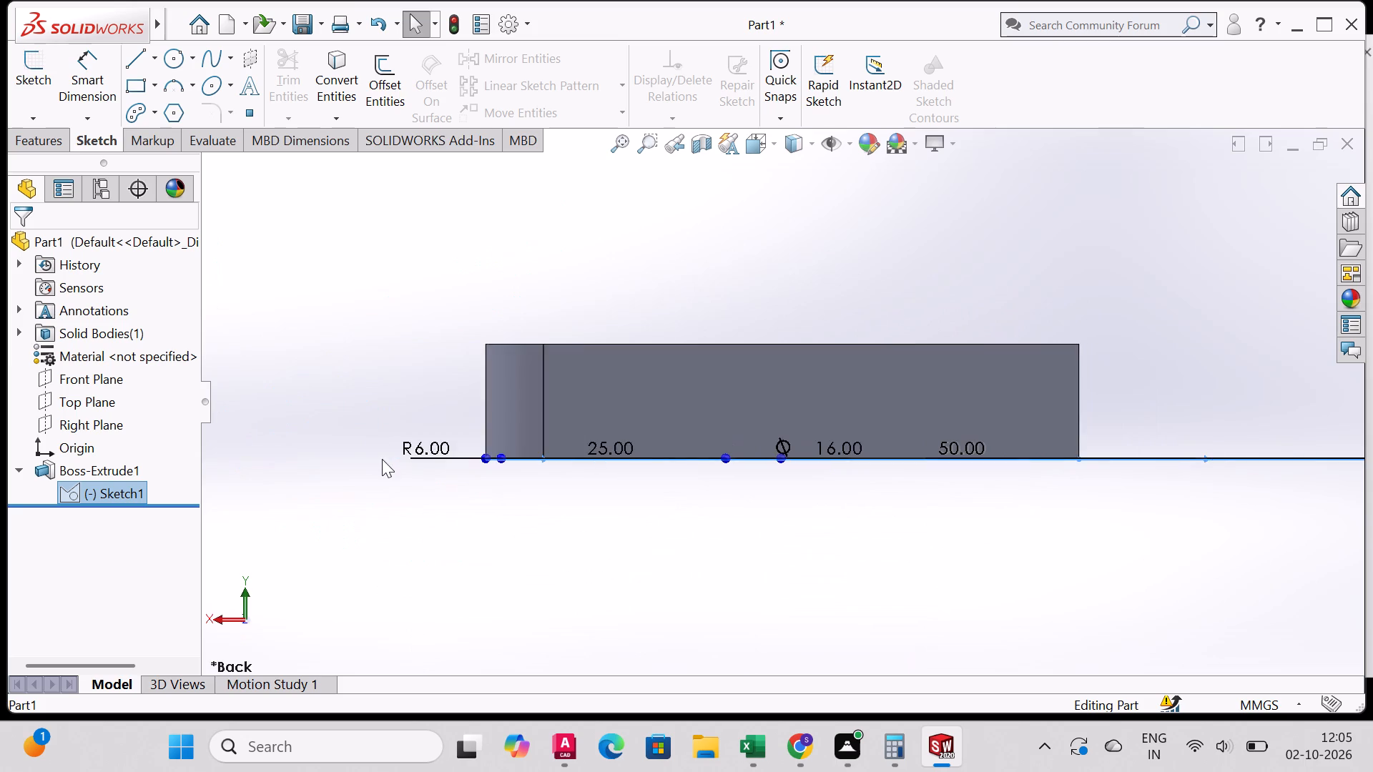
key(ctrl+3)
key(ctrl+4)
key(ctrl+5)
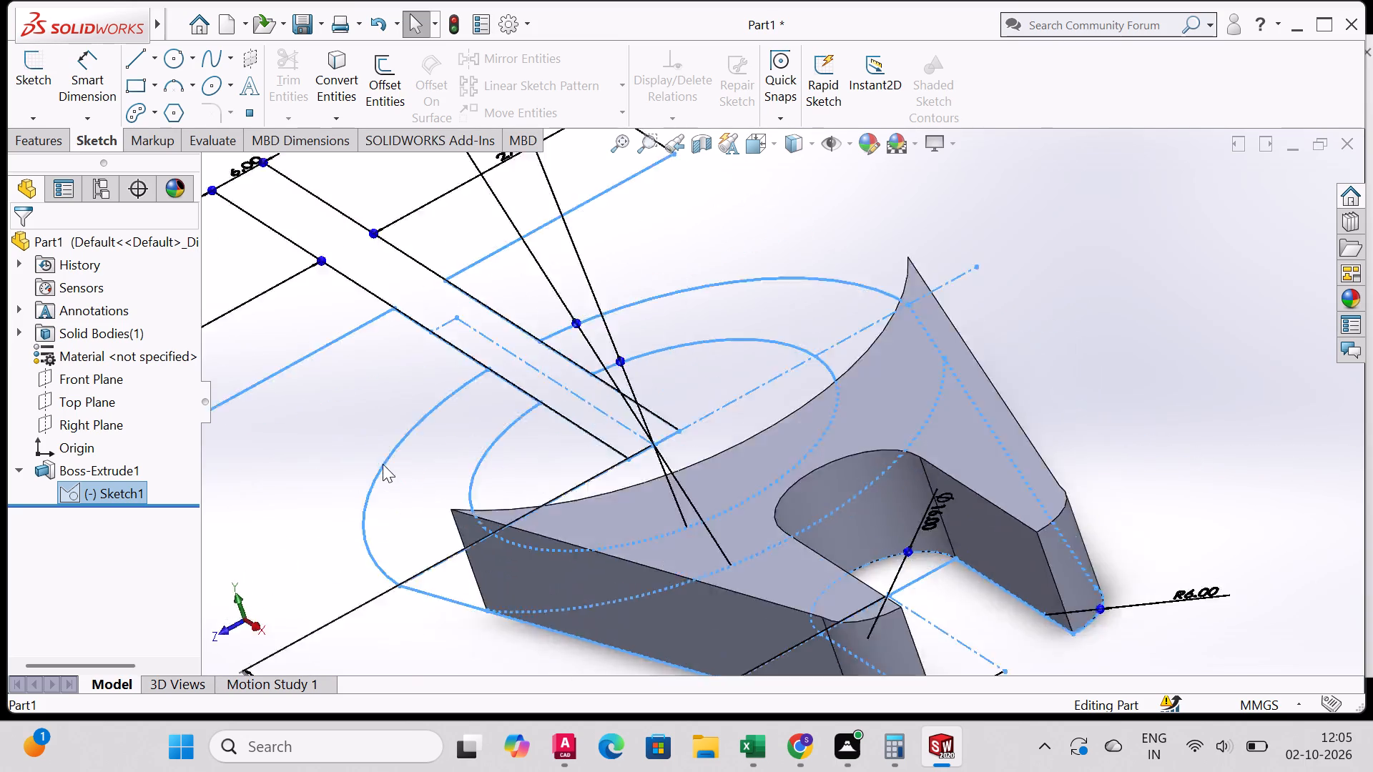
scroll(637, 458, down, 2)
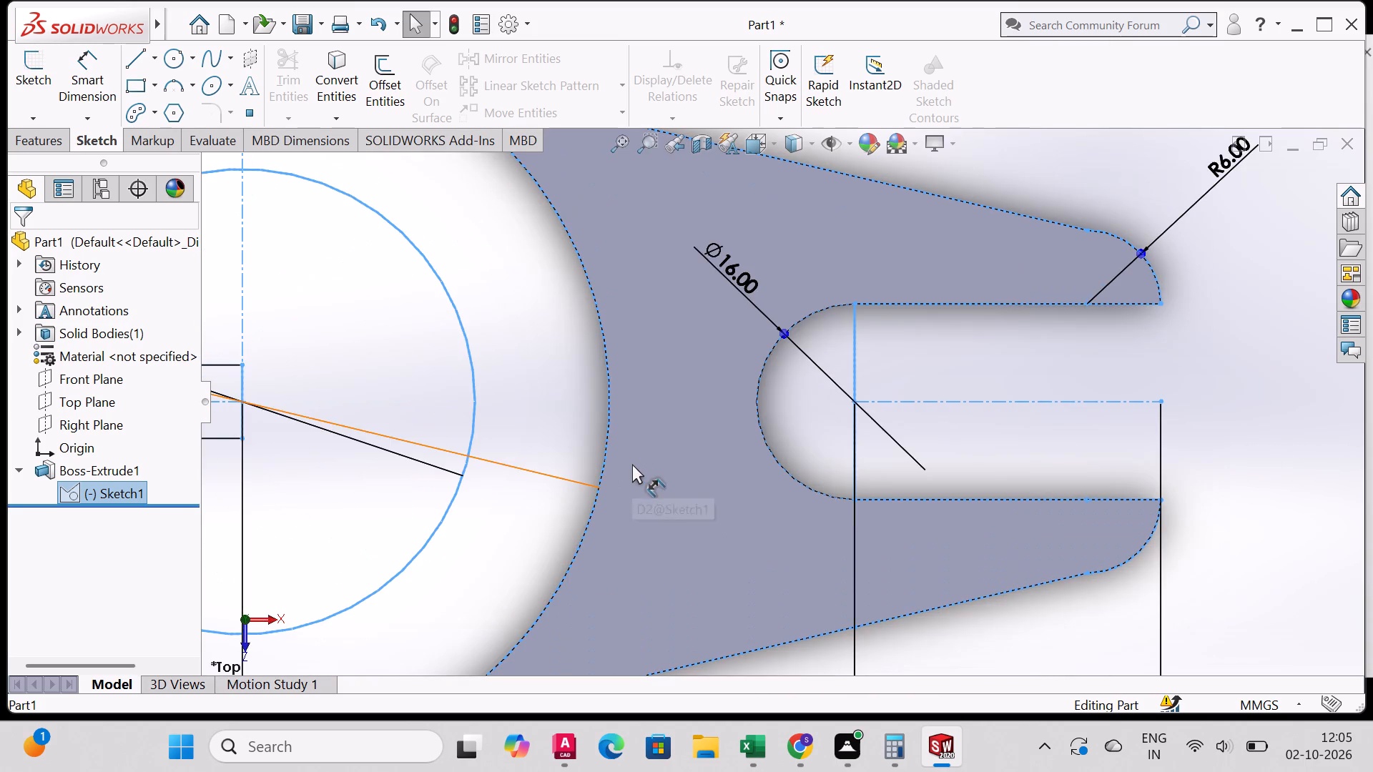
scroll(631, 462, up, 9)
click(644, 138)
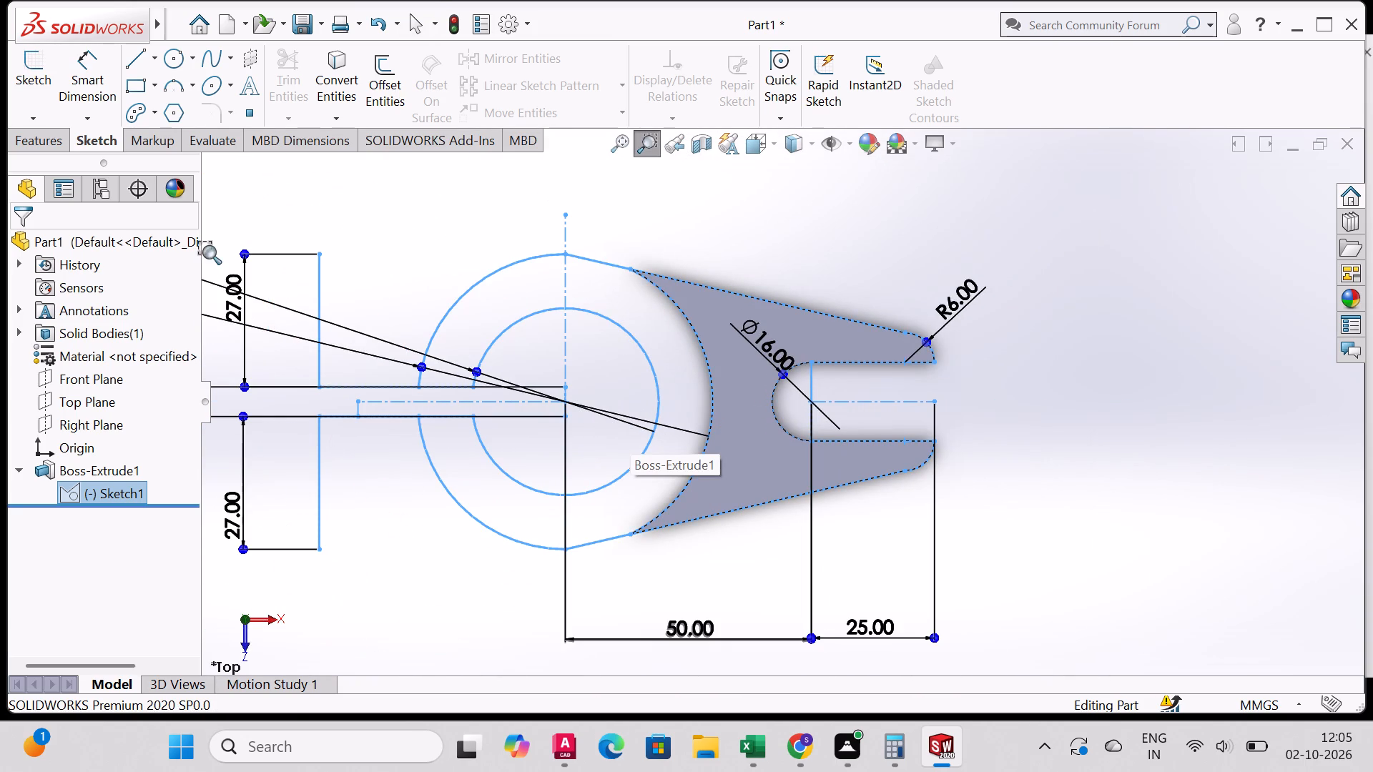
drag(213, 202, 536, 594)
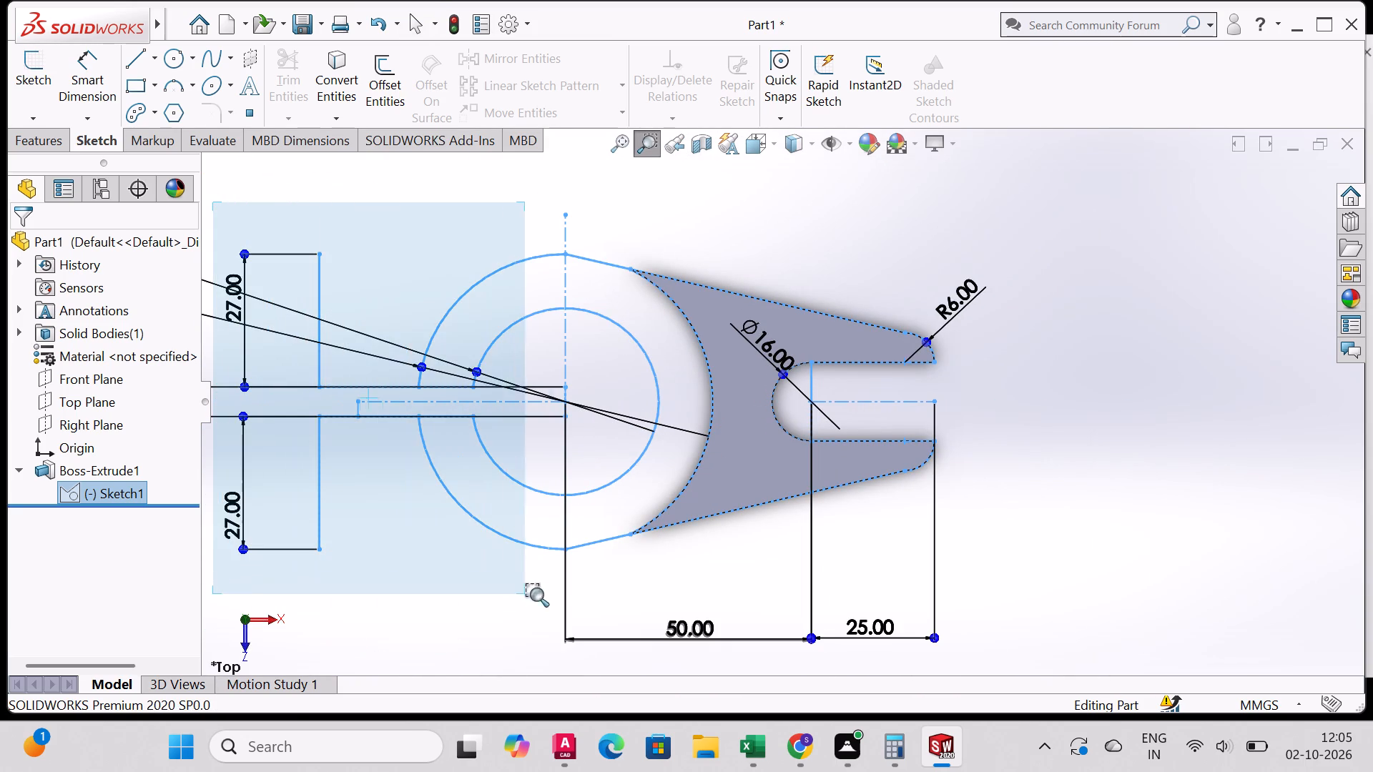
drag(536, 594, 670, 595)
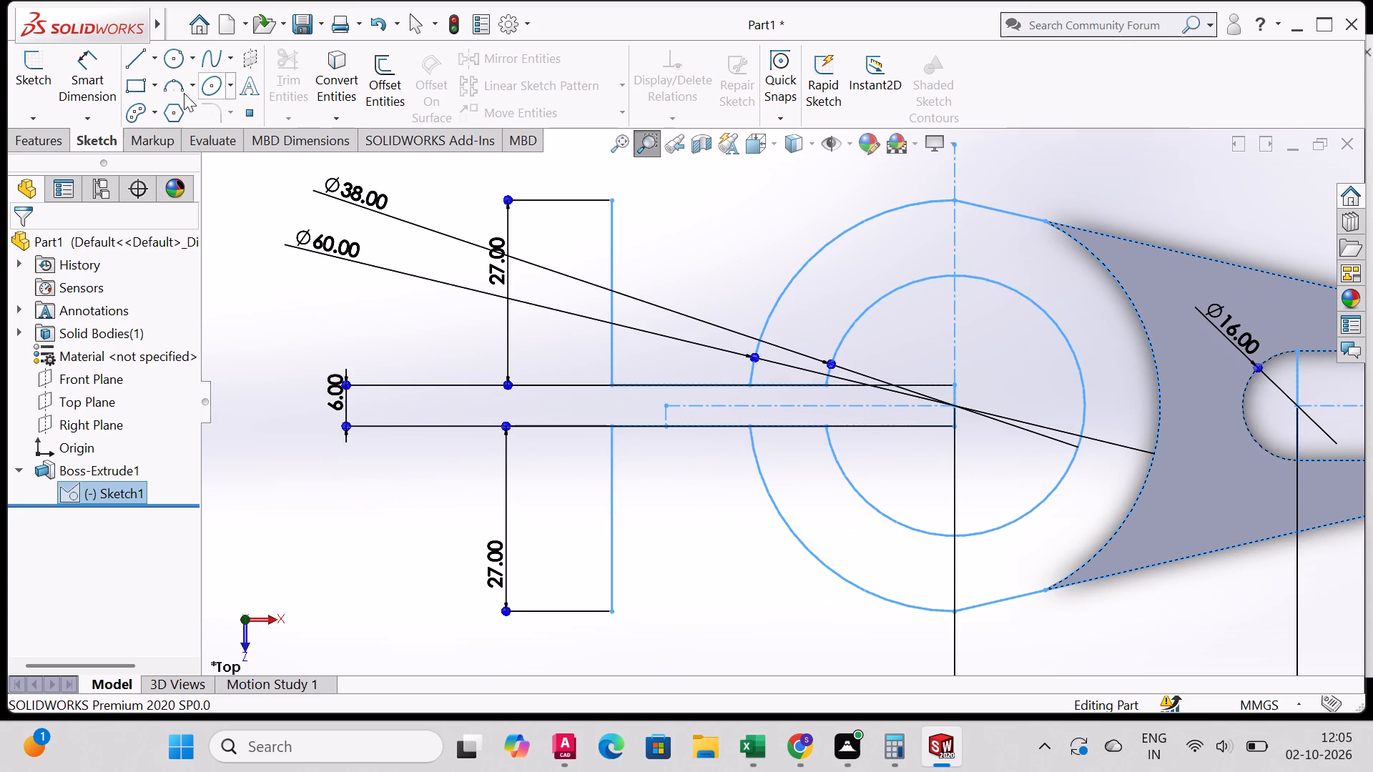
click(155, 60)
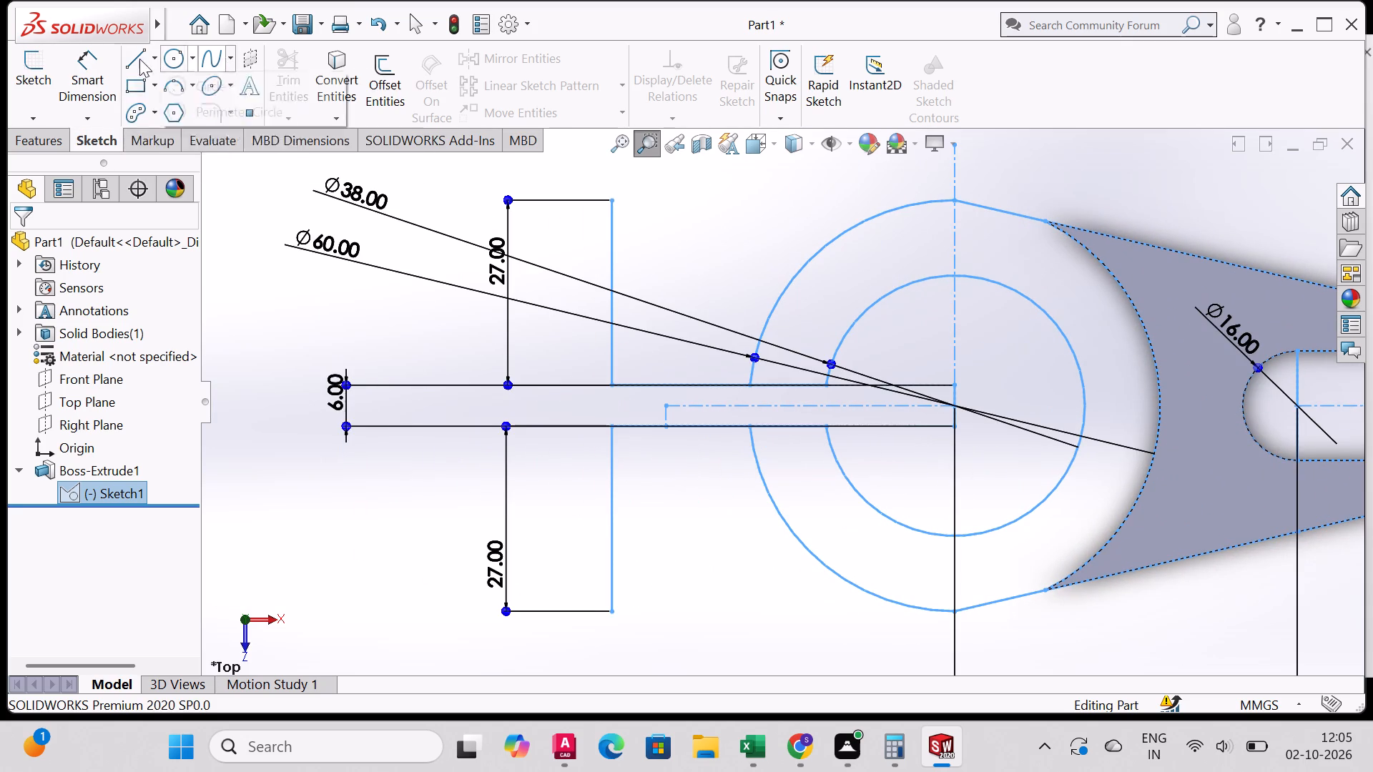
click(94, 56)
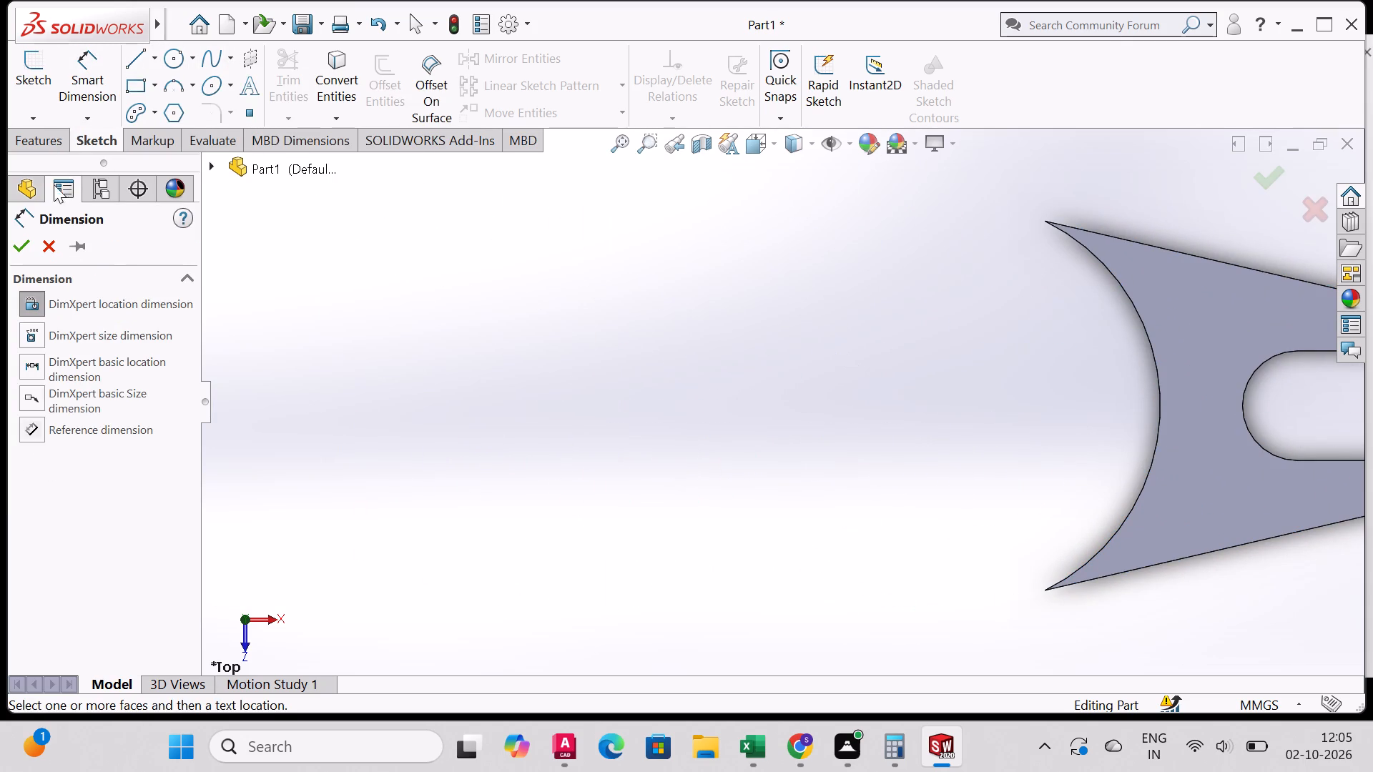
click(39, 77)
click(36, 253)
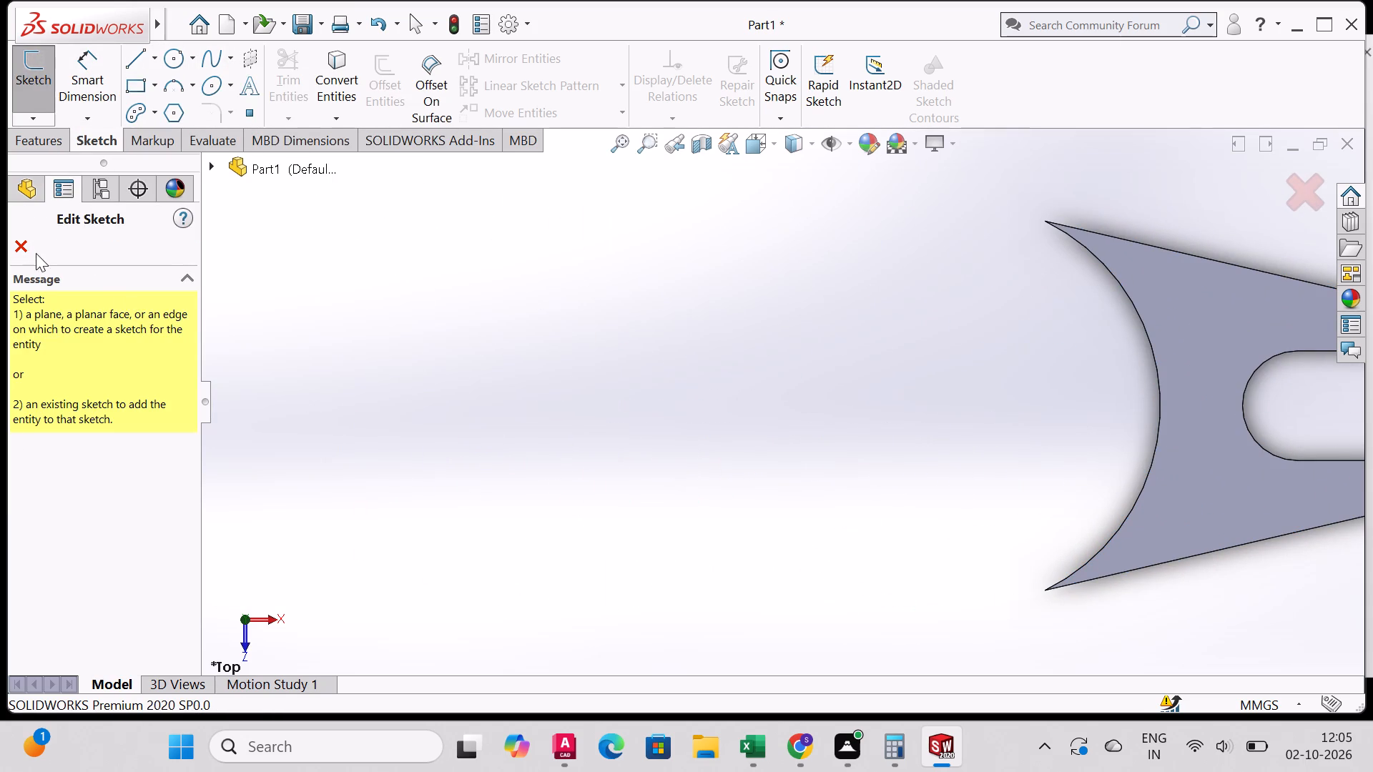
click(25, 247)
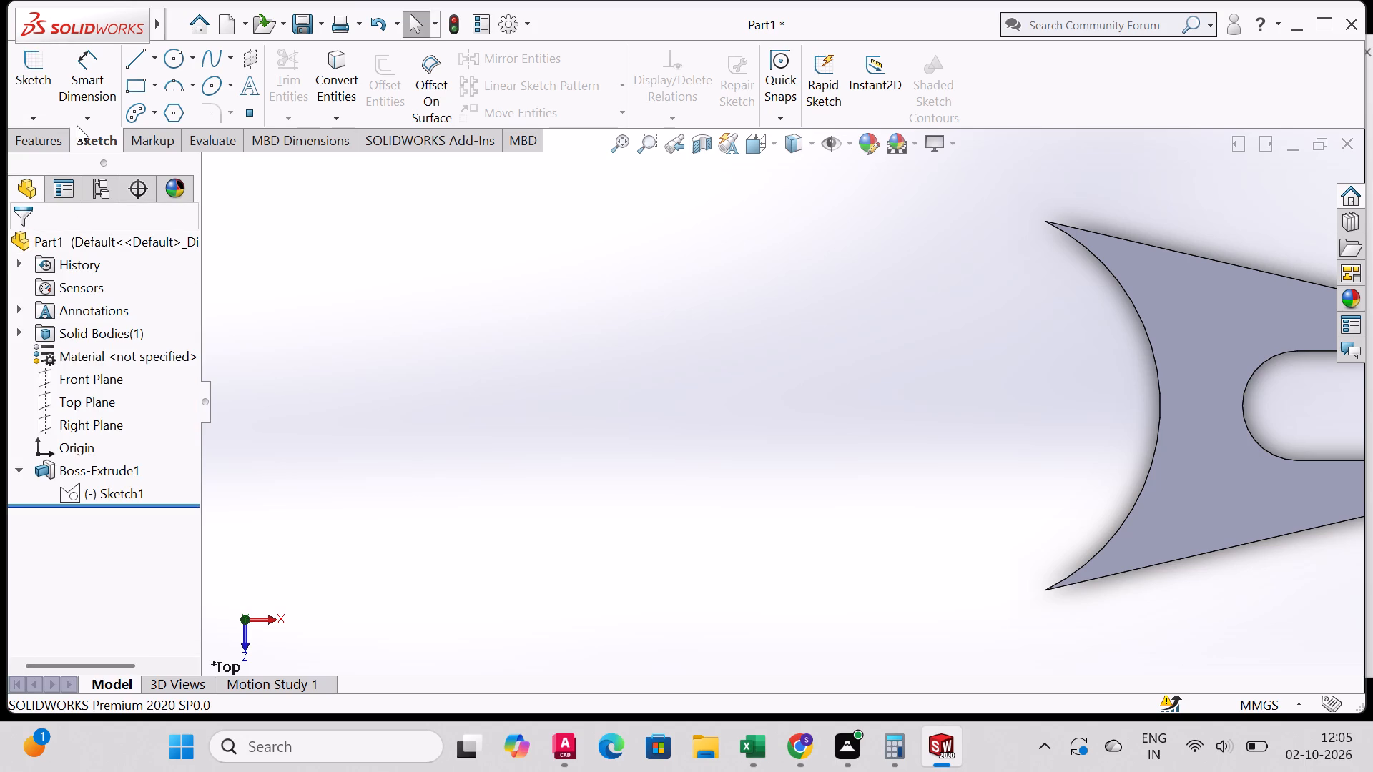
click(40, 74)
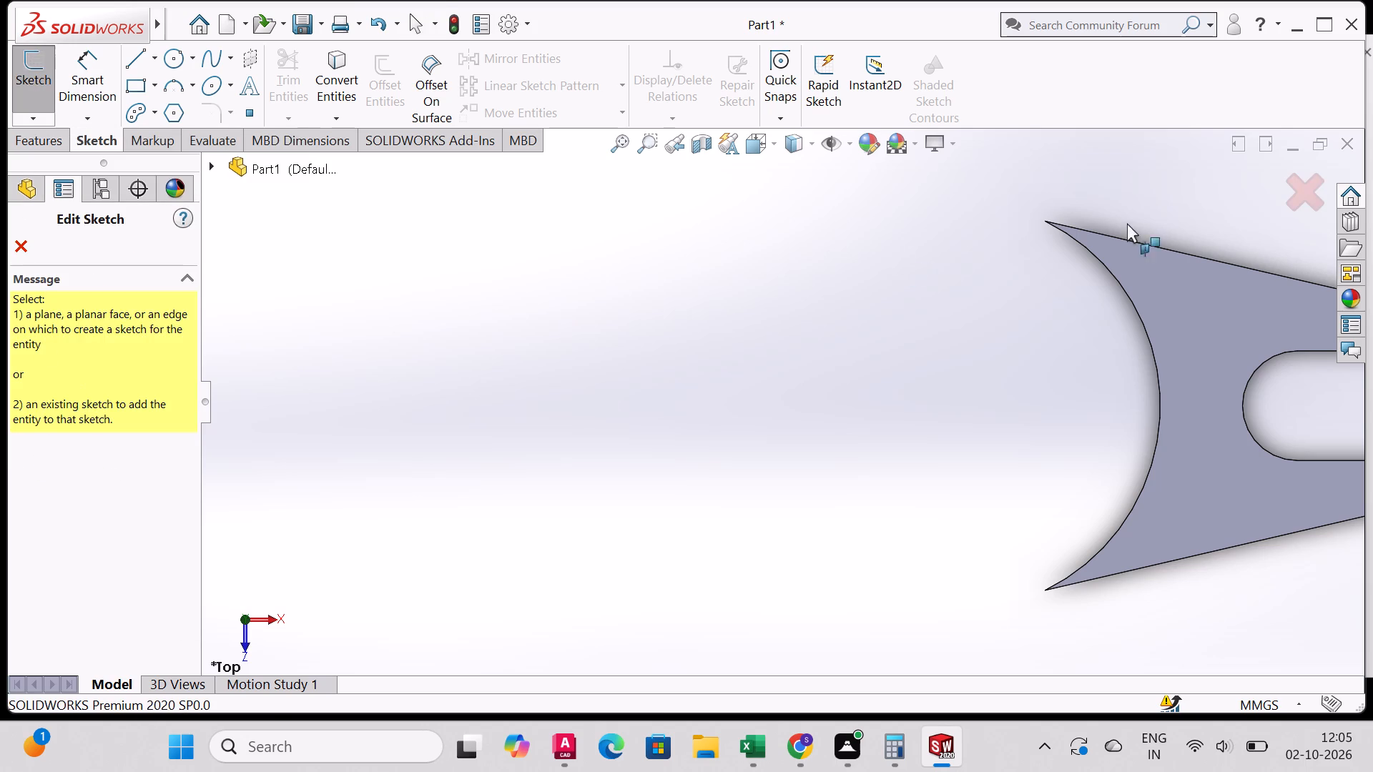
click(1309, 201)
Edit Sketch1 and add a 50 mm horizontal dimension between the ring centre and the 27 mm end line beside the slit.
click(98, 488)
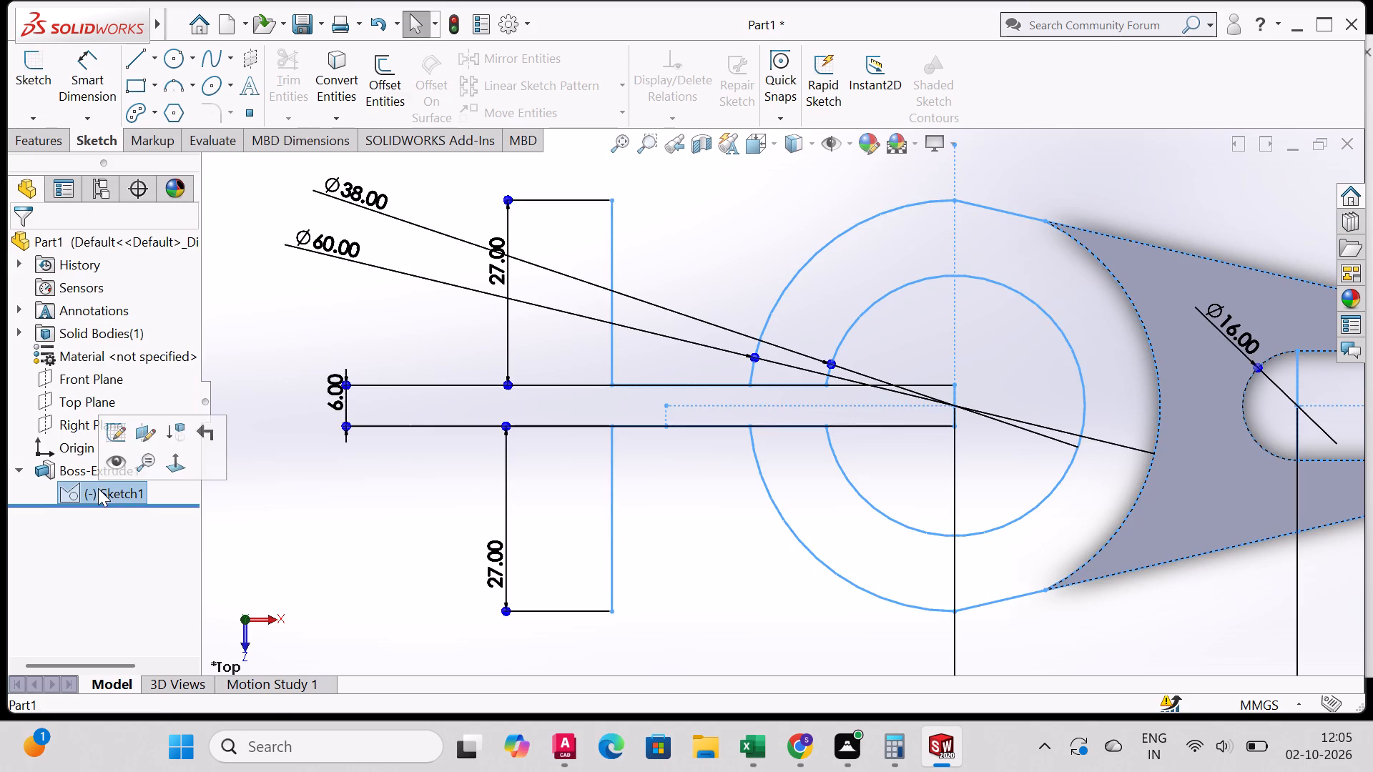
click(42, 76)
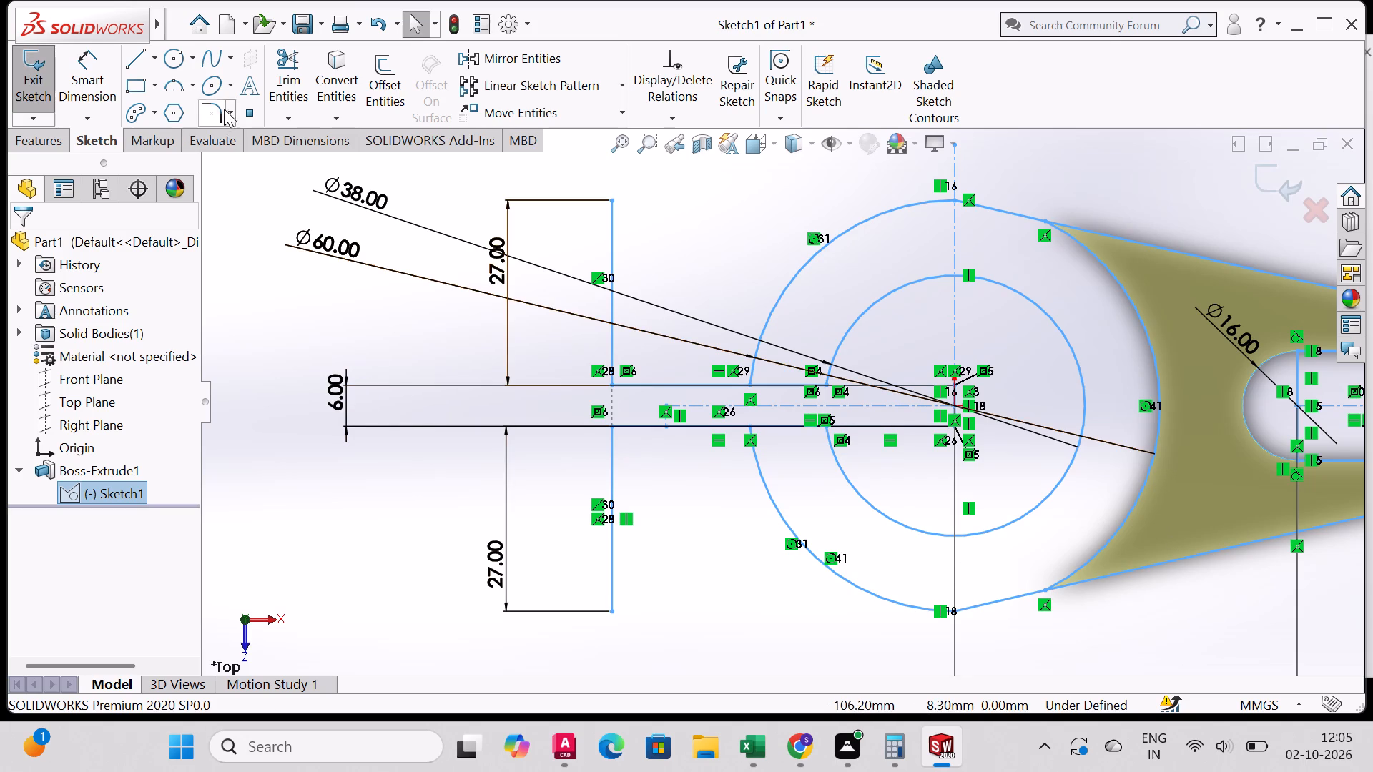
click(155, 54)
click(108, 57)
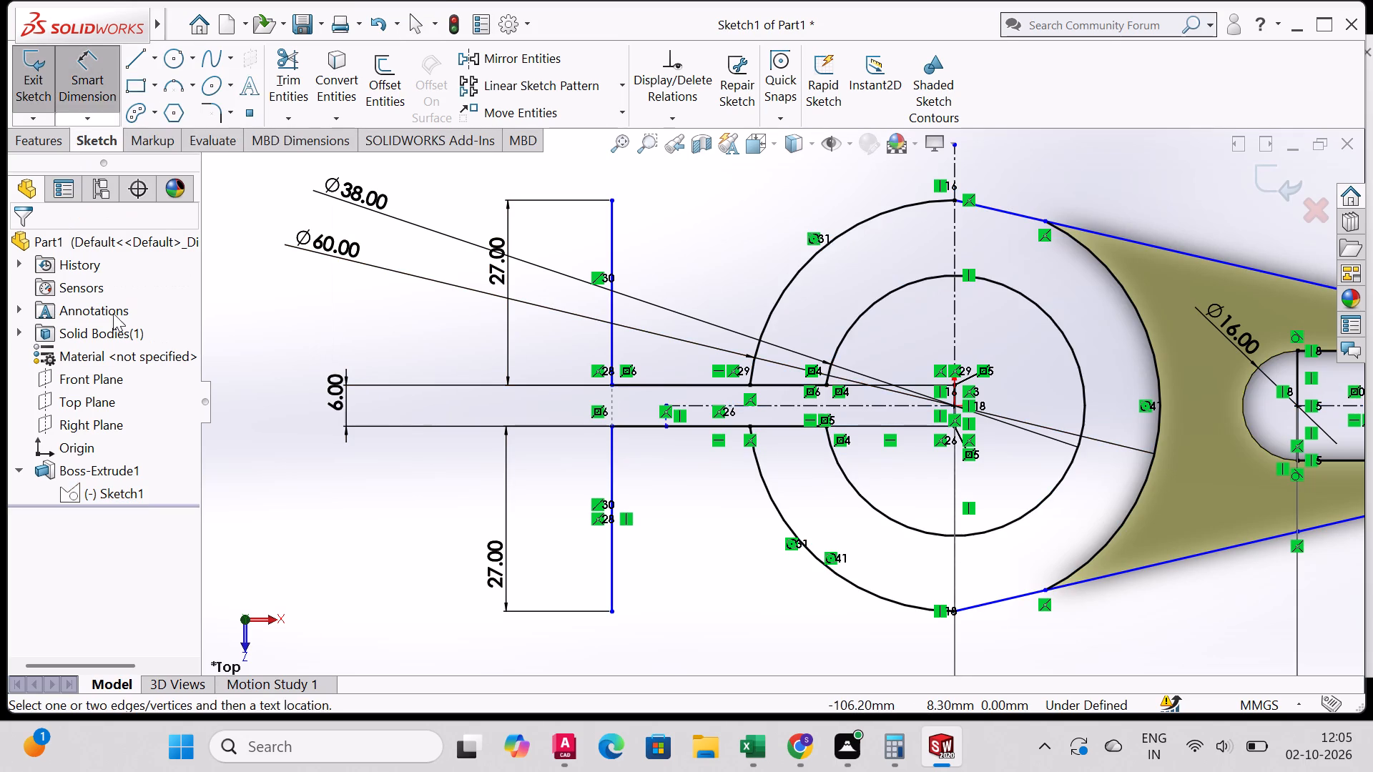
click(954, 405)
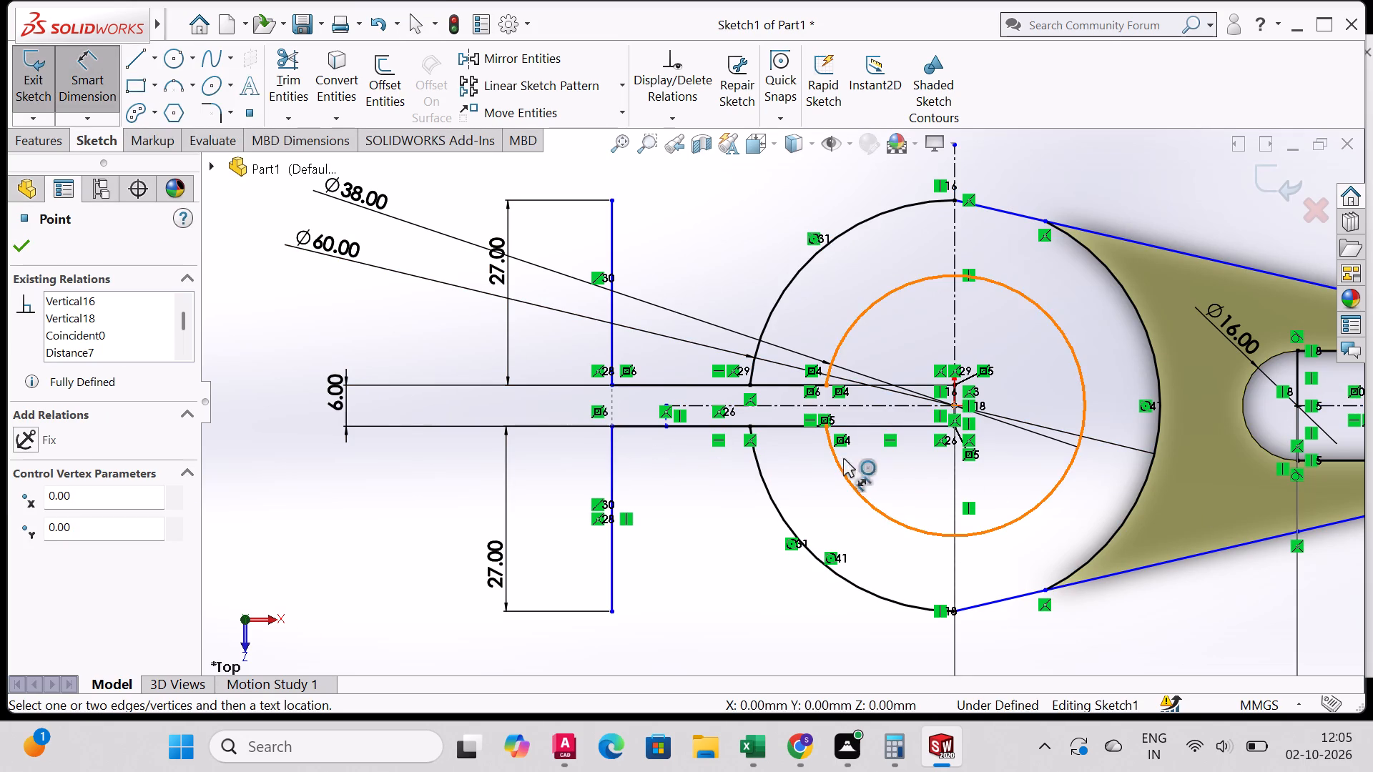
click(954, 405)
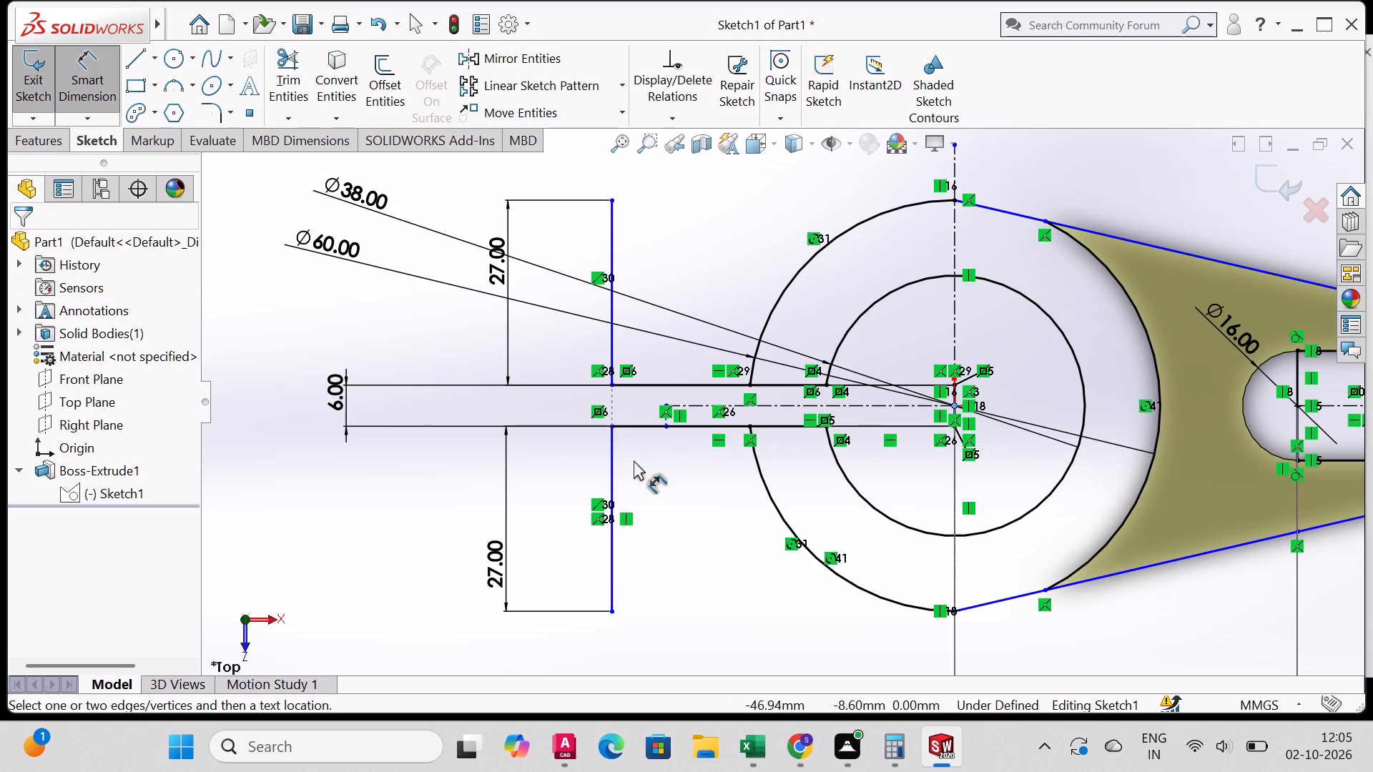
click(611, 451)
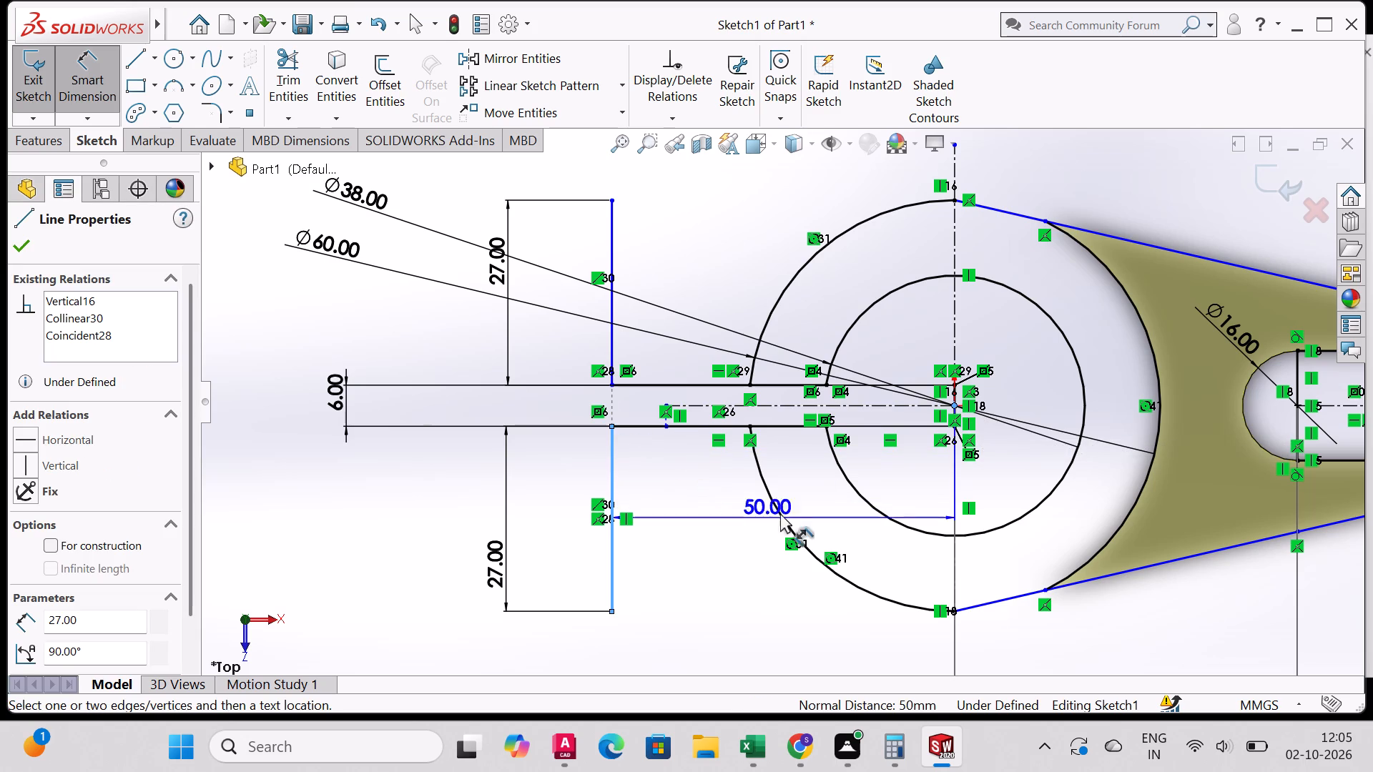
scroll(802, 487, down, 1)
scroll(810, 467, up, 3)
scroll(810, 467, down, 3)
scroll(798, 545, up, 4)
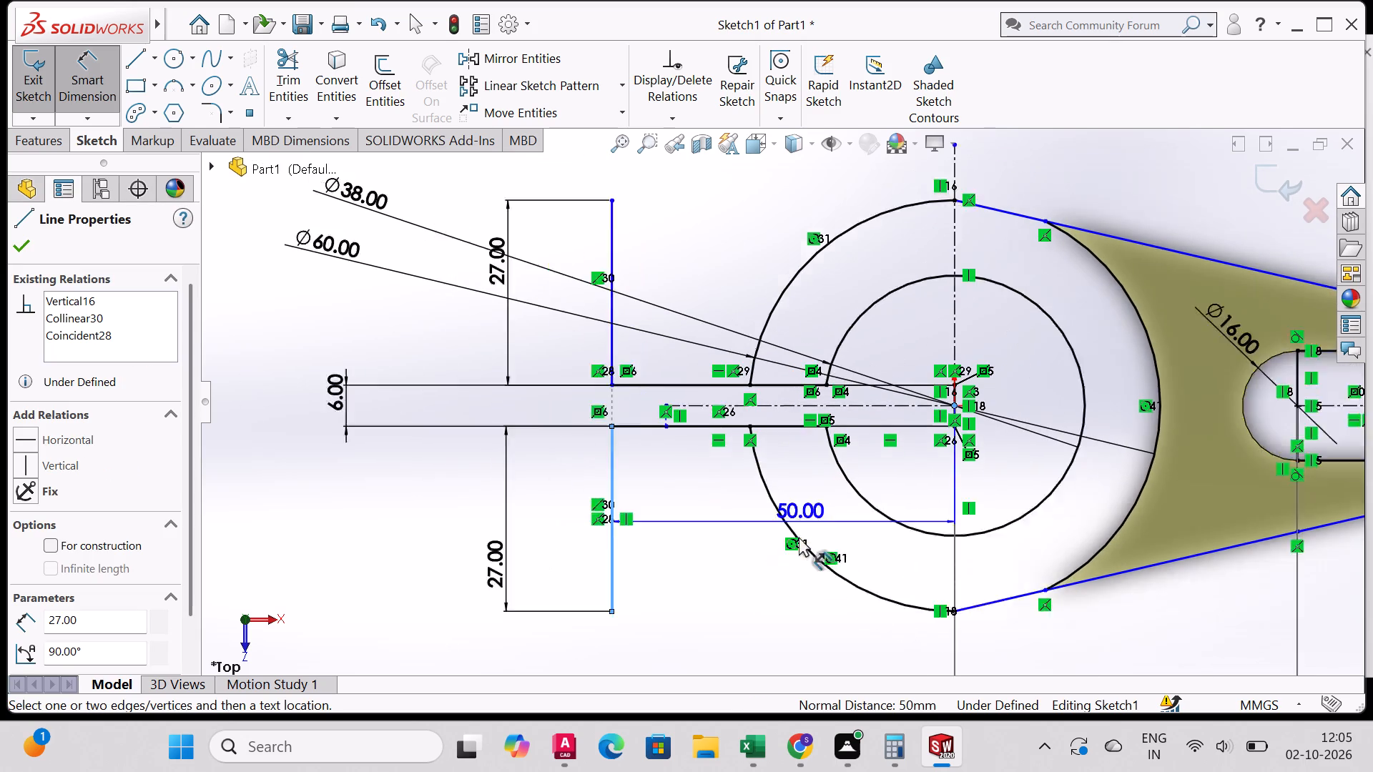
scroll(804, 519, down, 1)
scroll(818, 550, up, 3)
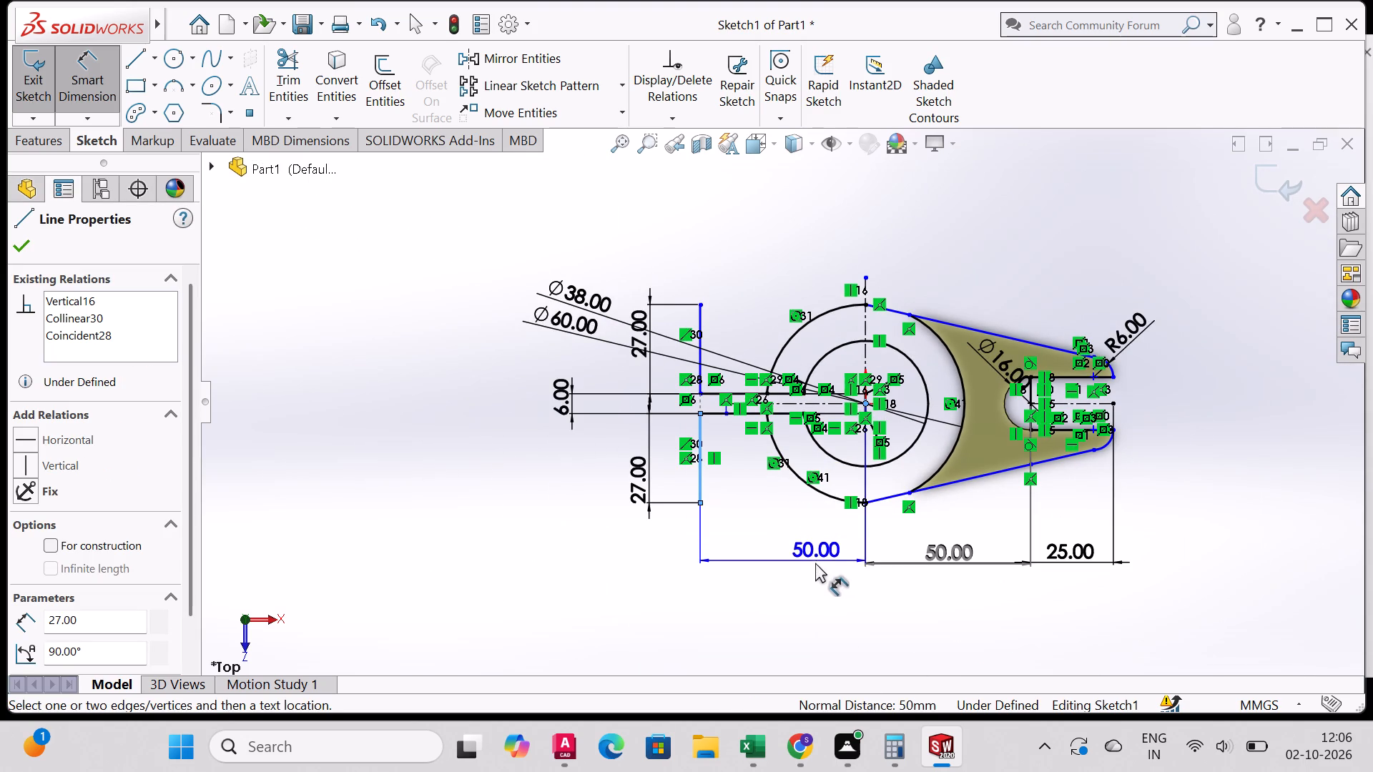
click(815, 563)
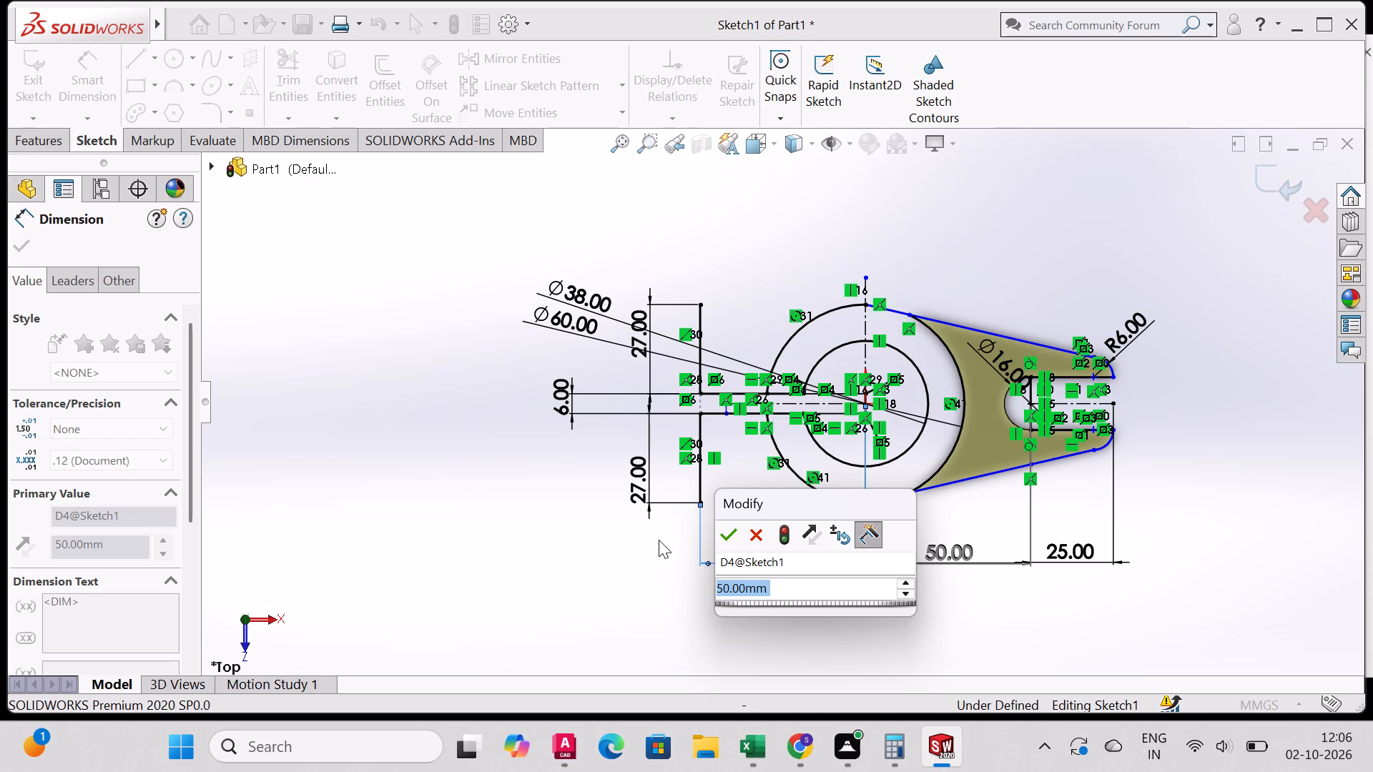
click(729, 537)
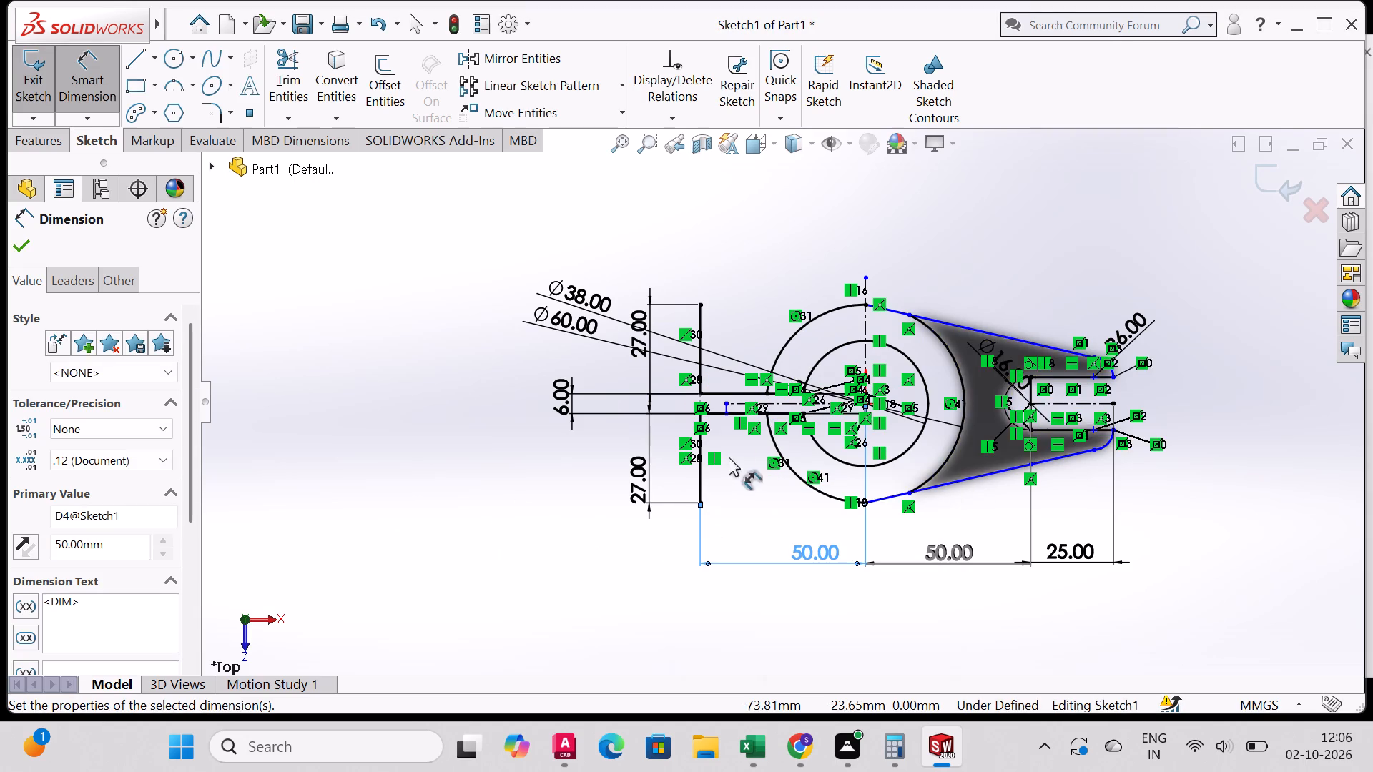
Delete the short 3 mm vertical construction line at the outer end of the slit's centreline in Sketch1.
scroll(800, 438, up, 3)
scroll(807, 435, down, 8)
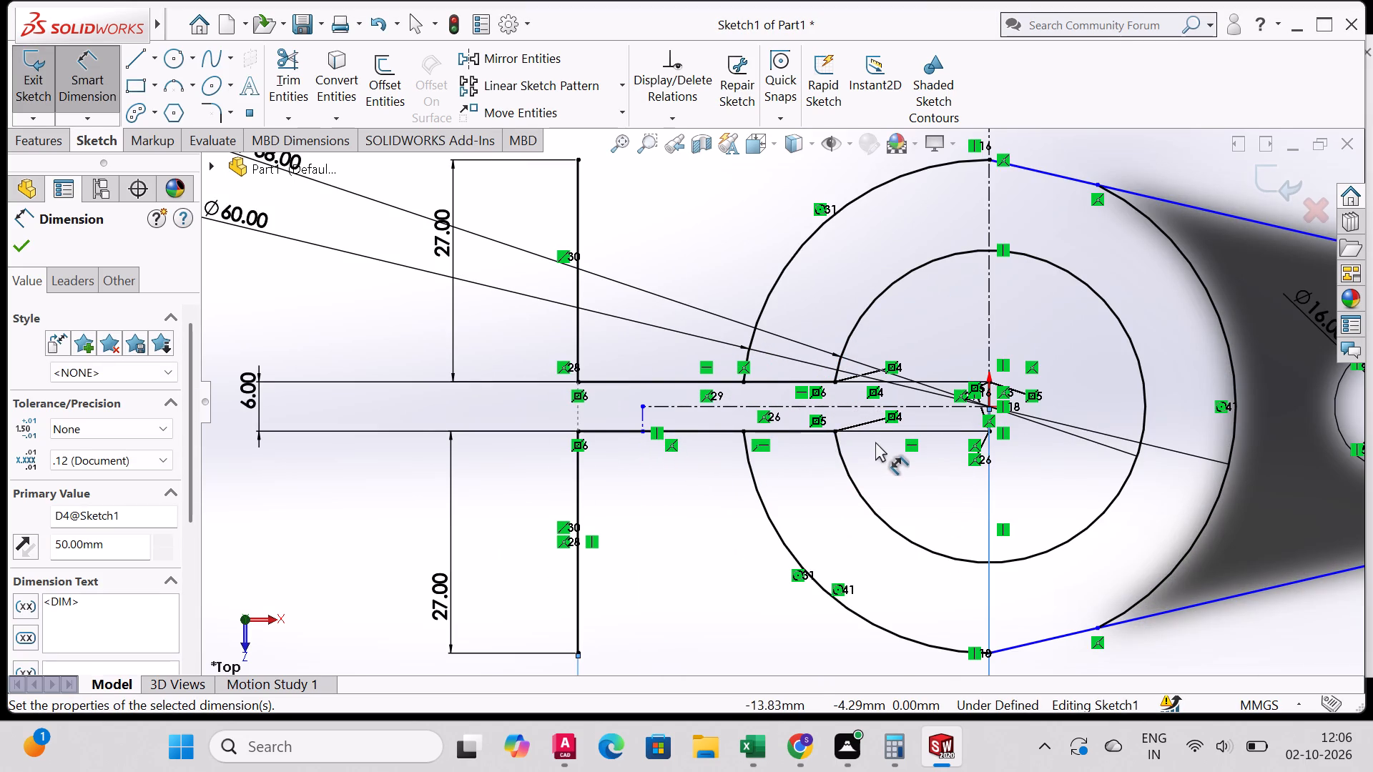
scroll(875, 442, up, 2)
scroll(875, 442, down, 6)
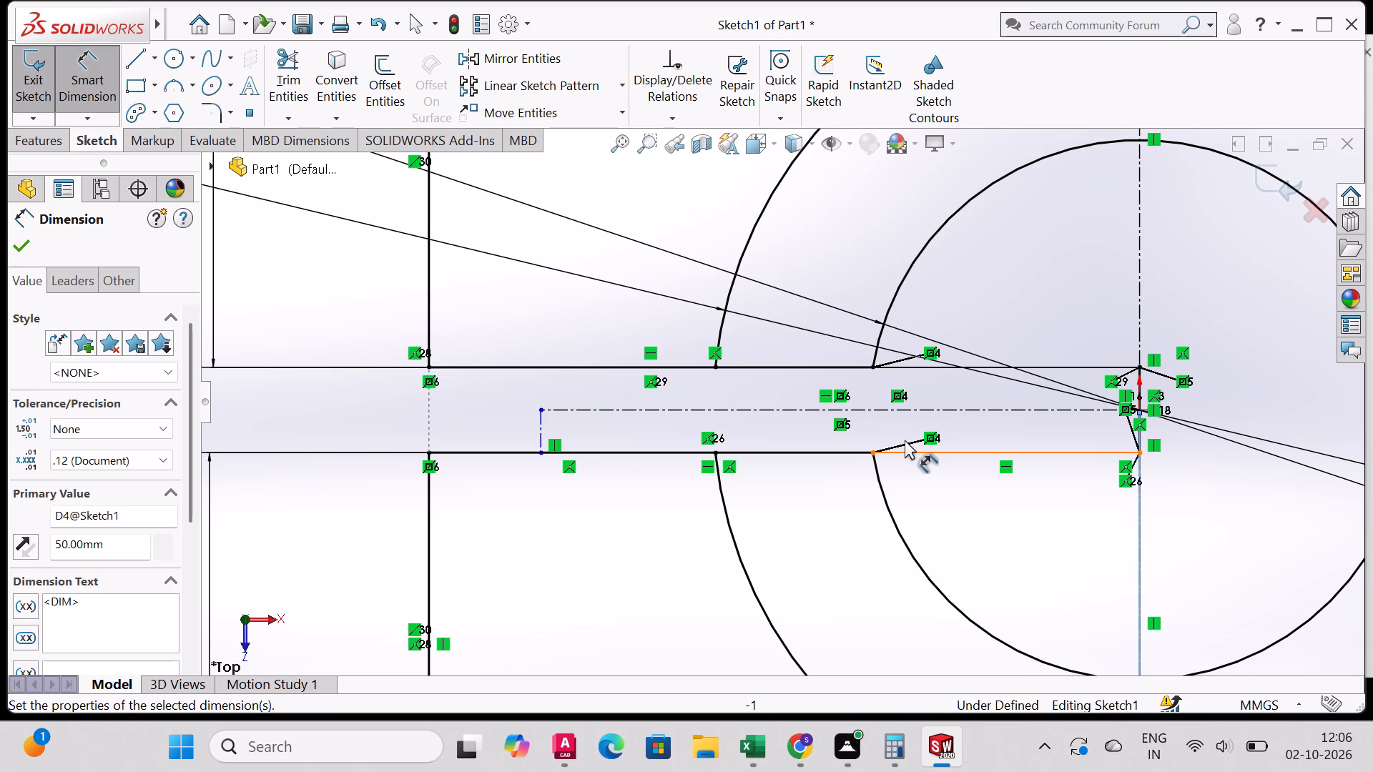
click(905, 440)
scroll(695, 461, down, 2)
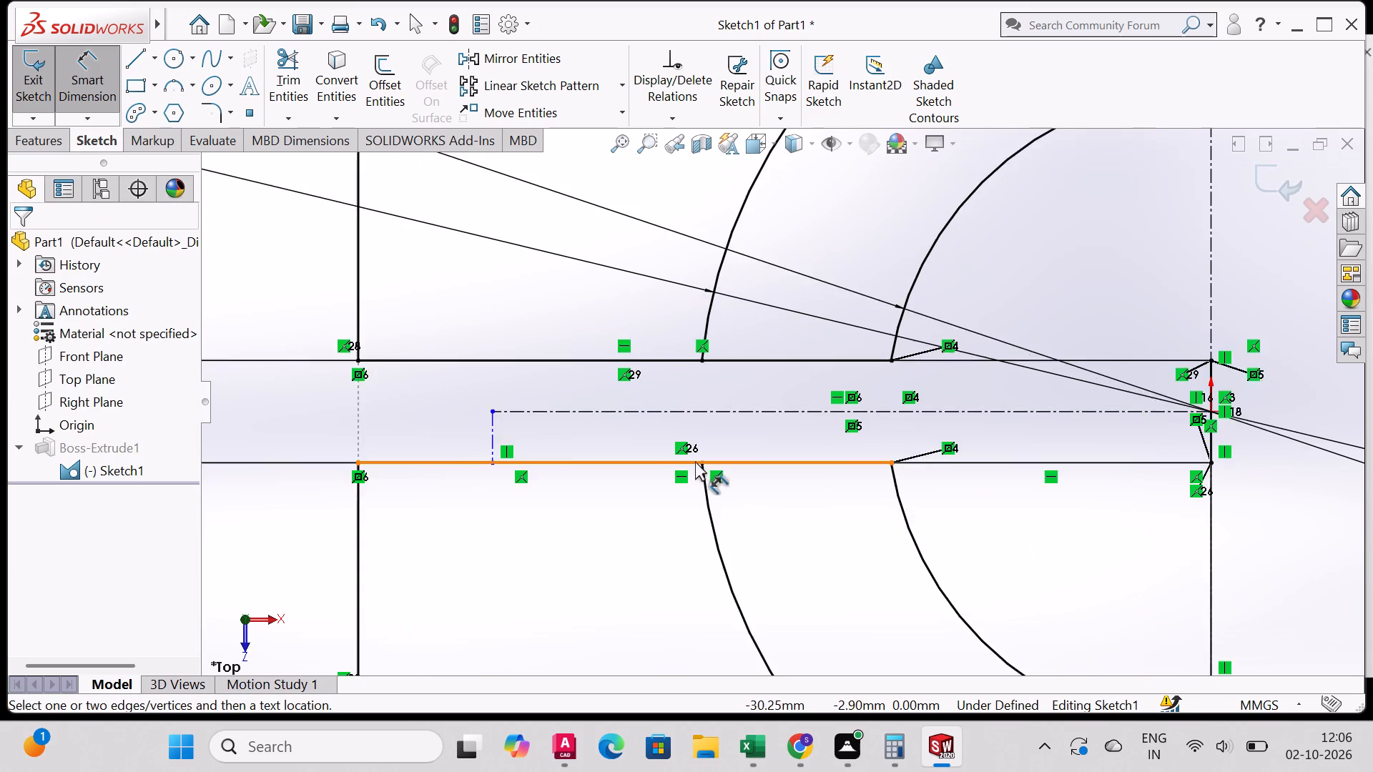
scroll(694, 460, up, 3)
click(583, 420)
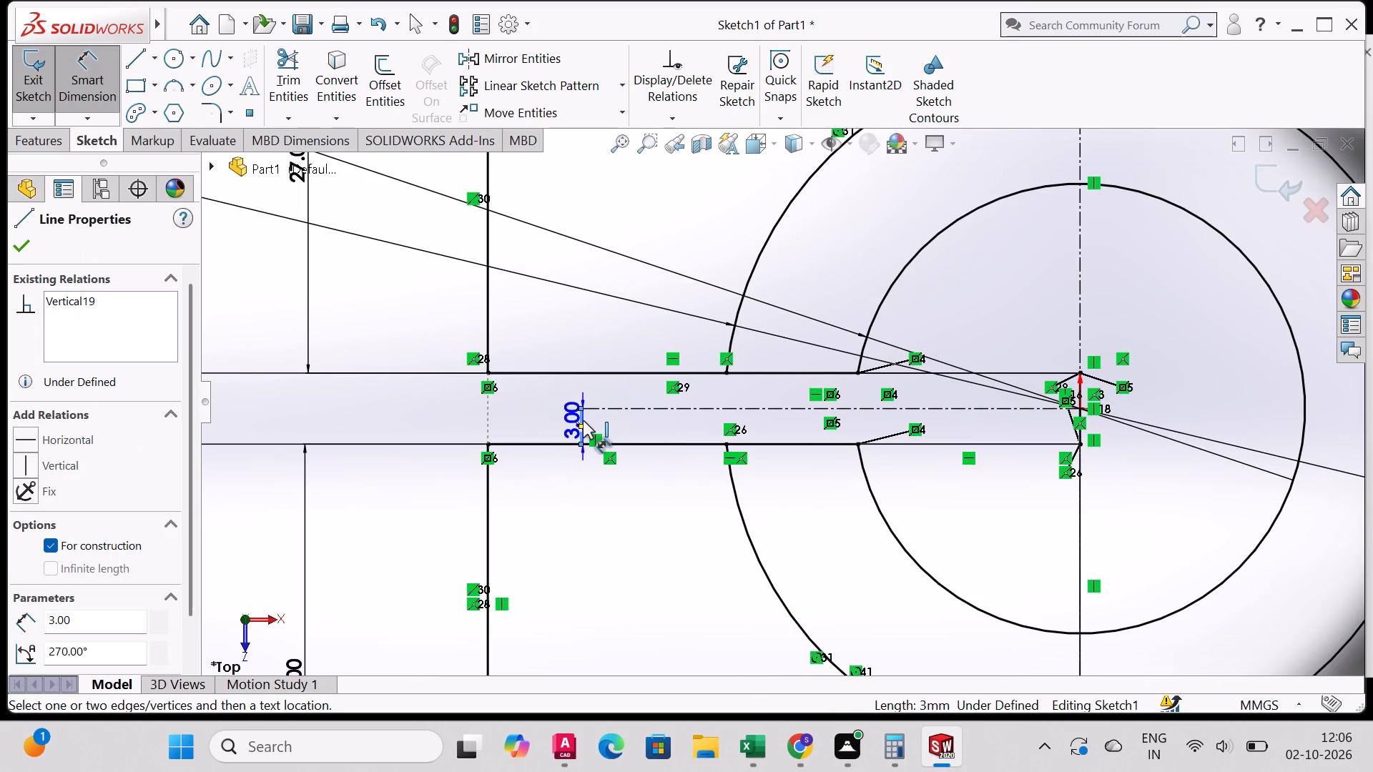
key(Delete)
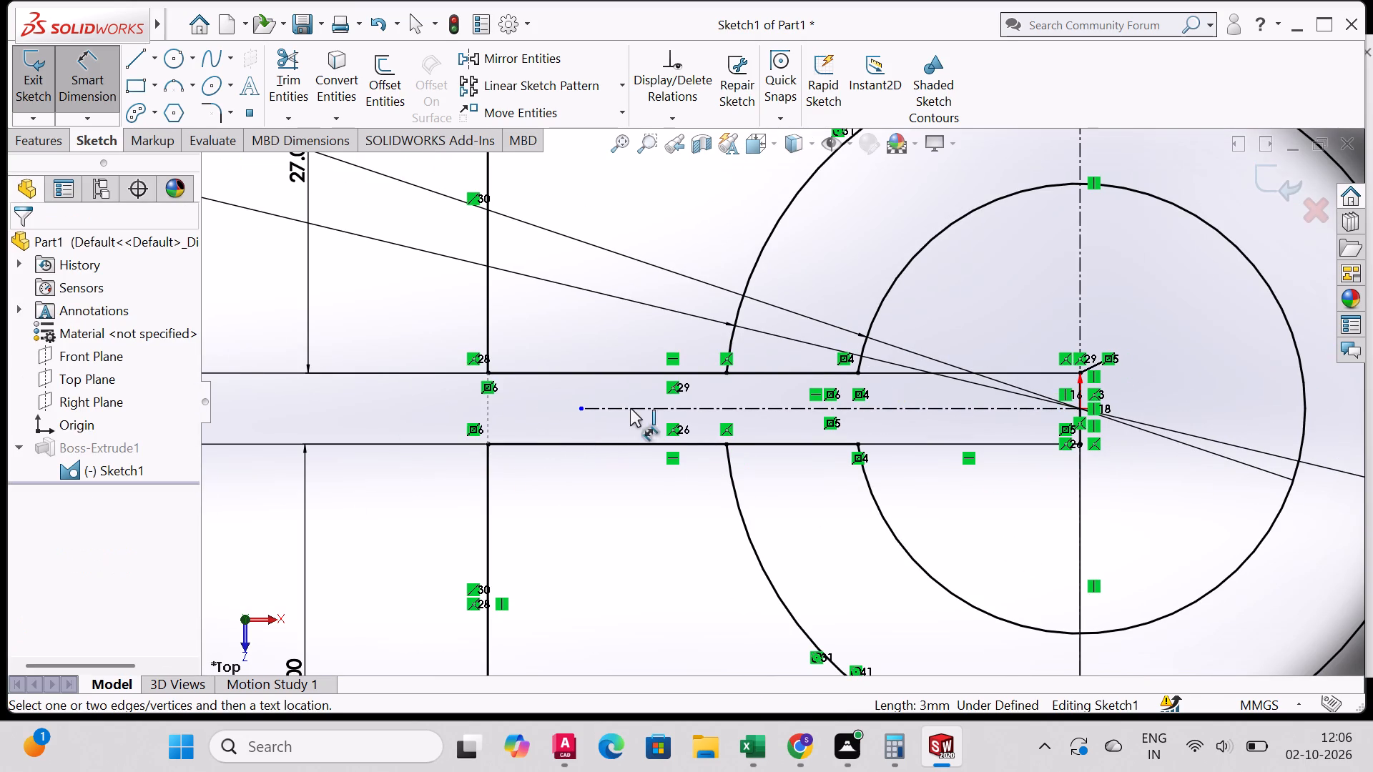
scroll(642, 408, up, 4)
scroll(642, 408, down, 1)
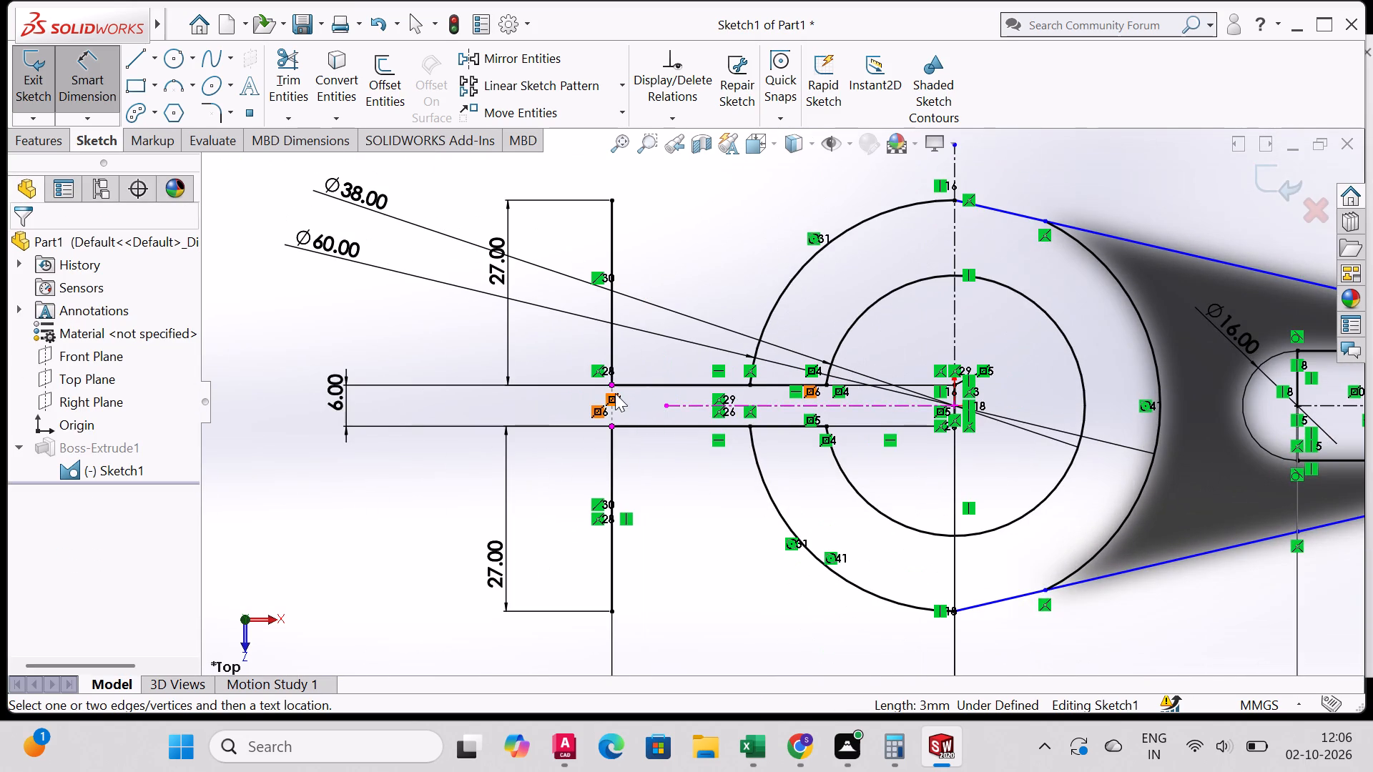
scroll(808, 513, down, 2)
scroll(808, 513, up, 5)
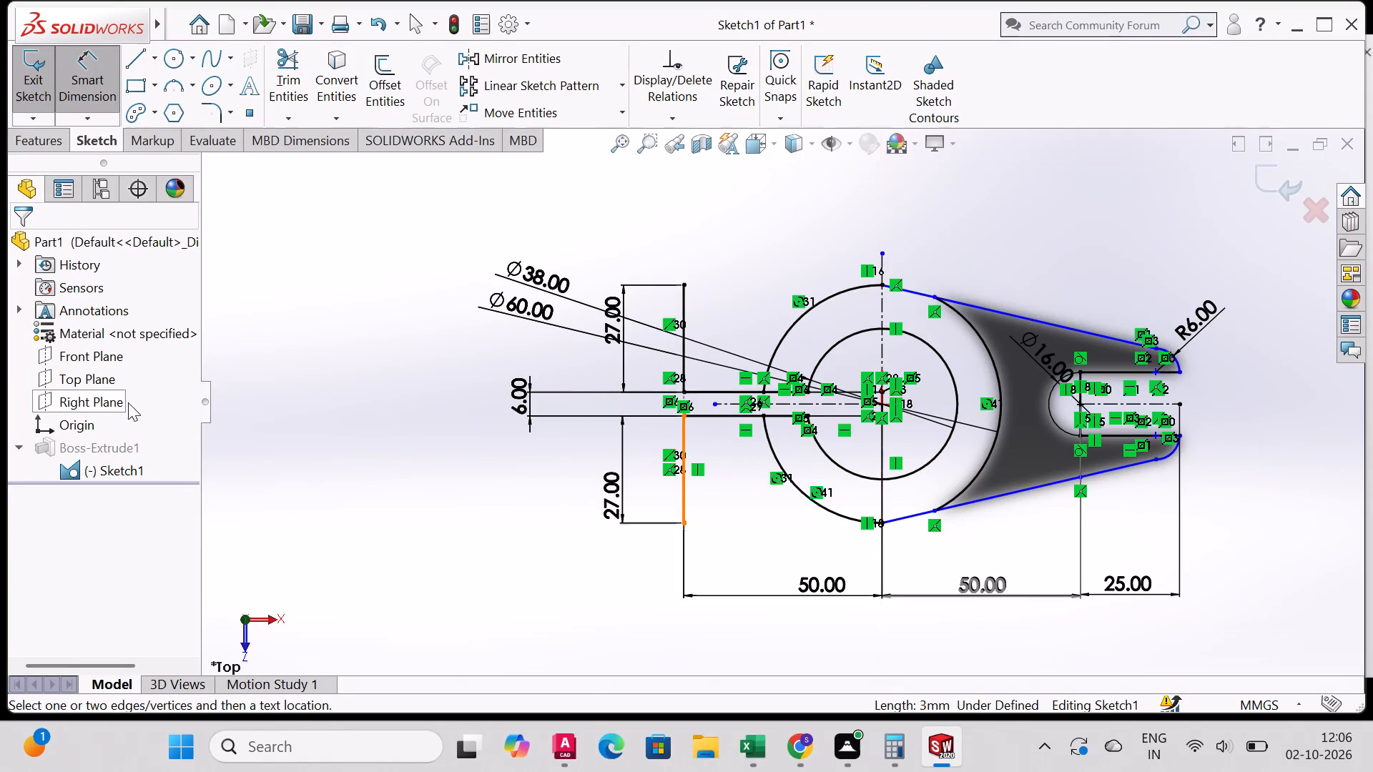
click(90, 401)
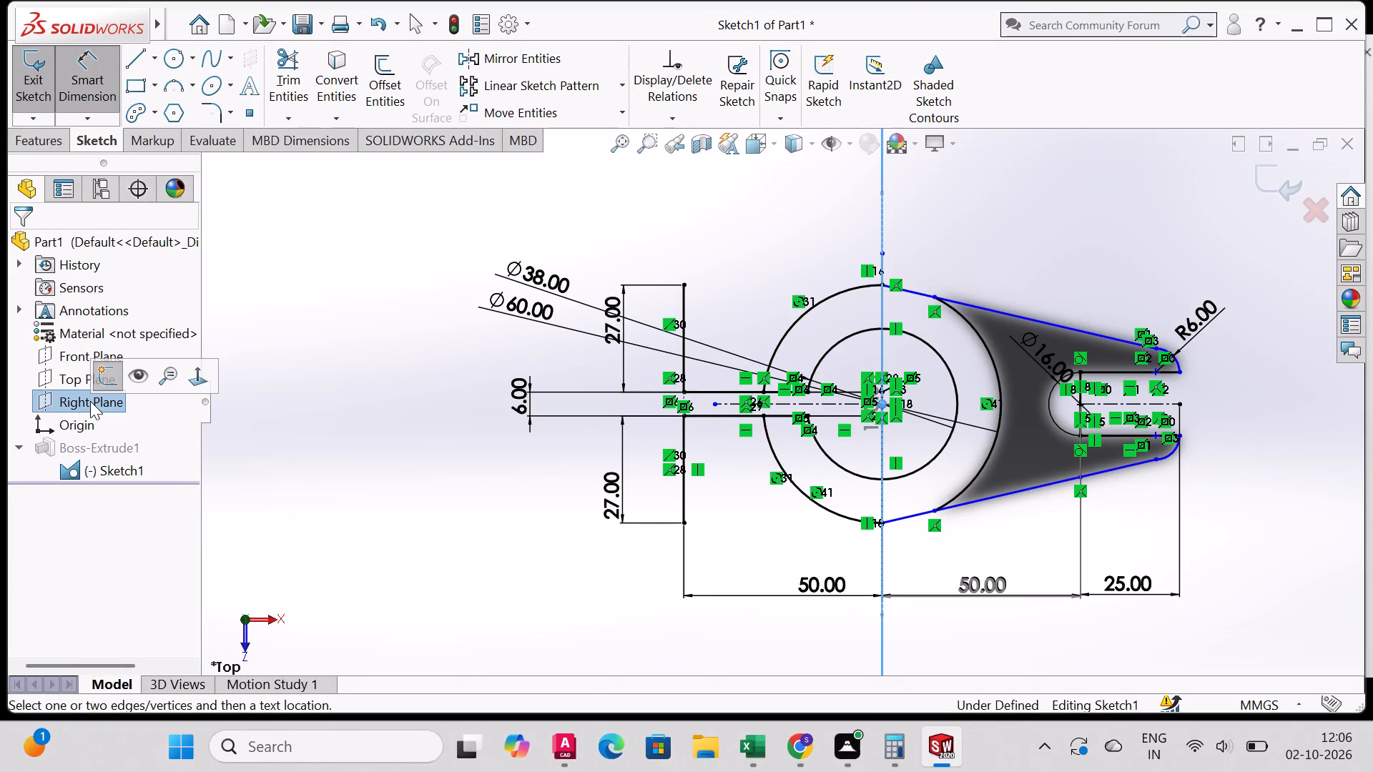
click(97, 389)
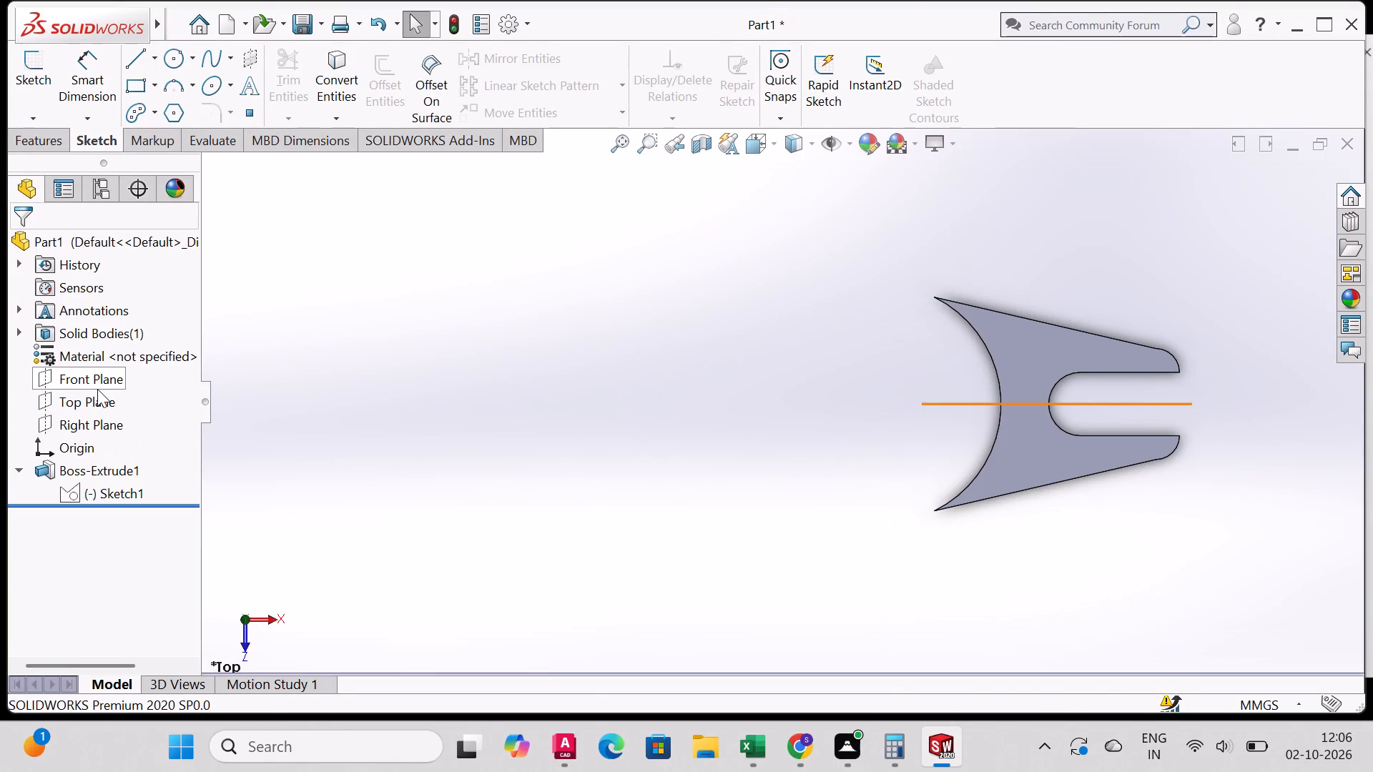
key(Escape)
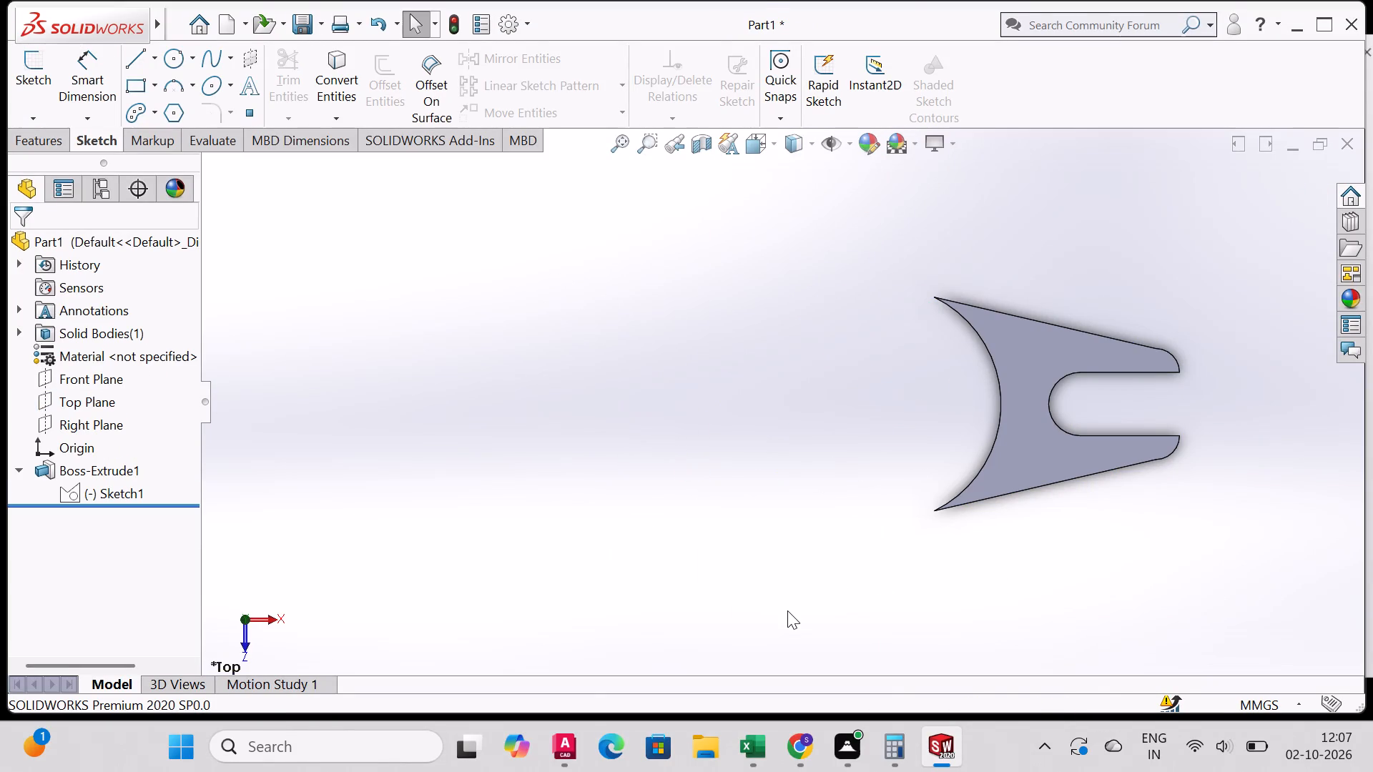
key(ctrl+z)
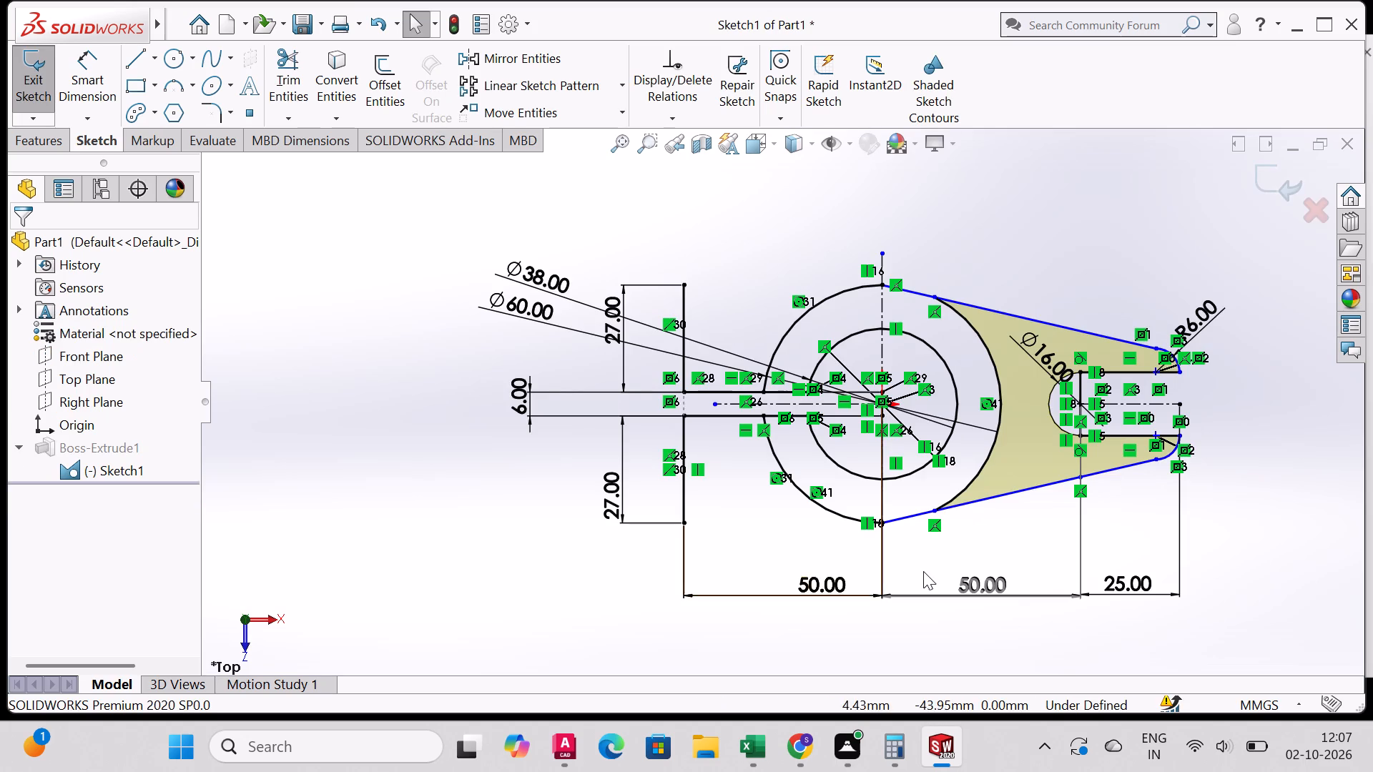
Check the edited Sketch1 from an angle and from the top, and close the sketch.
scroll(925, 571, up, 1)
middle_drag(931, 571, 983, 420)
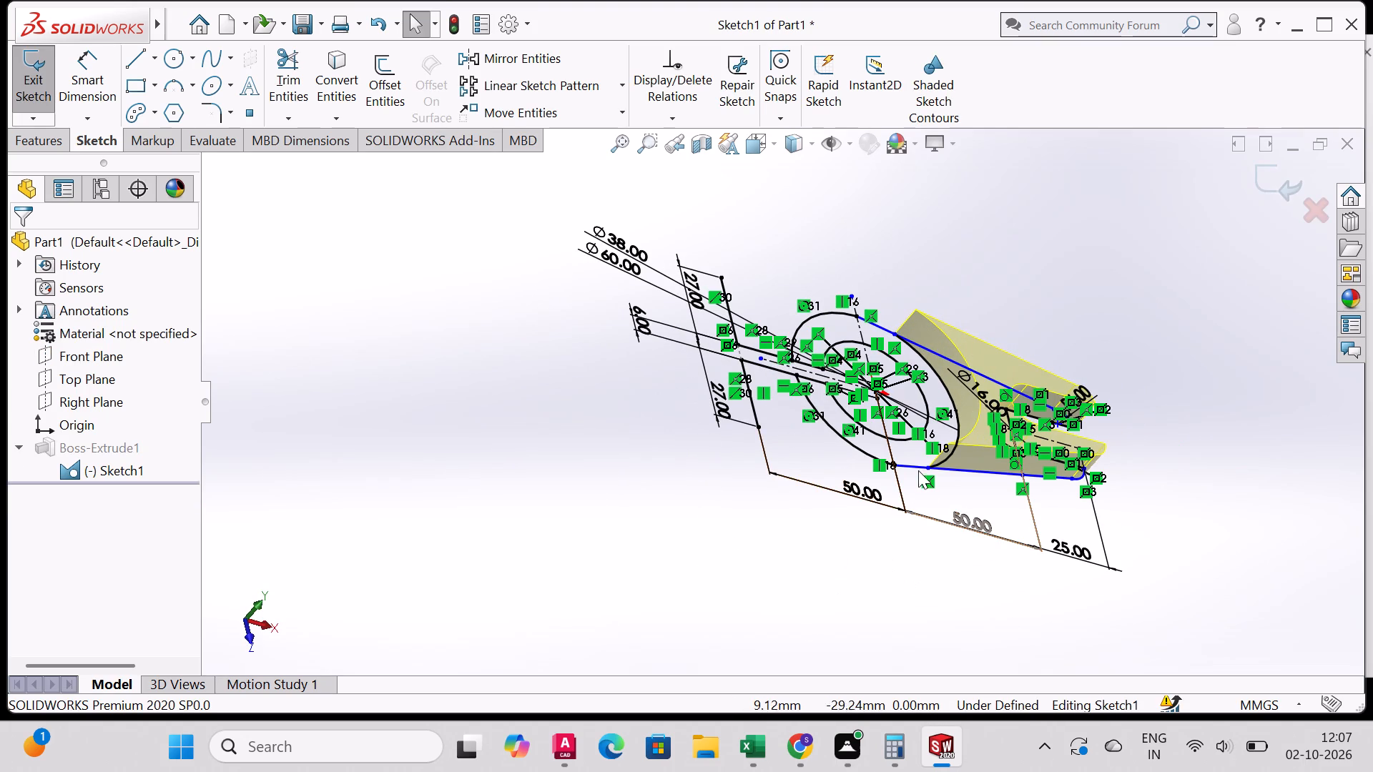
ctrl+drag(132, 645, 144, 630)
key(ctrl+5)
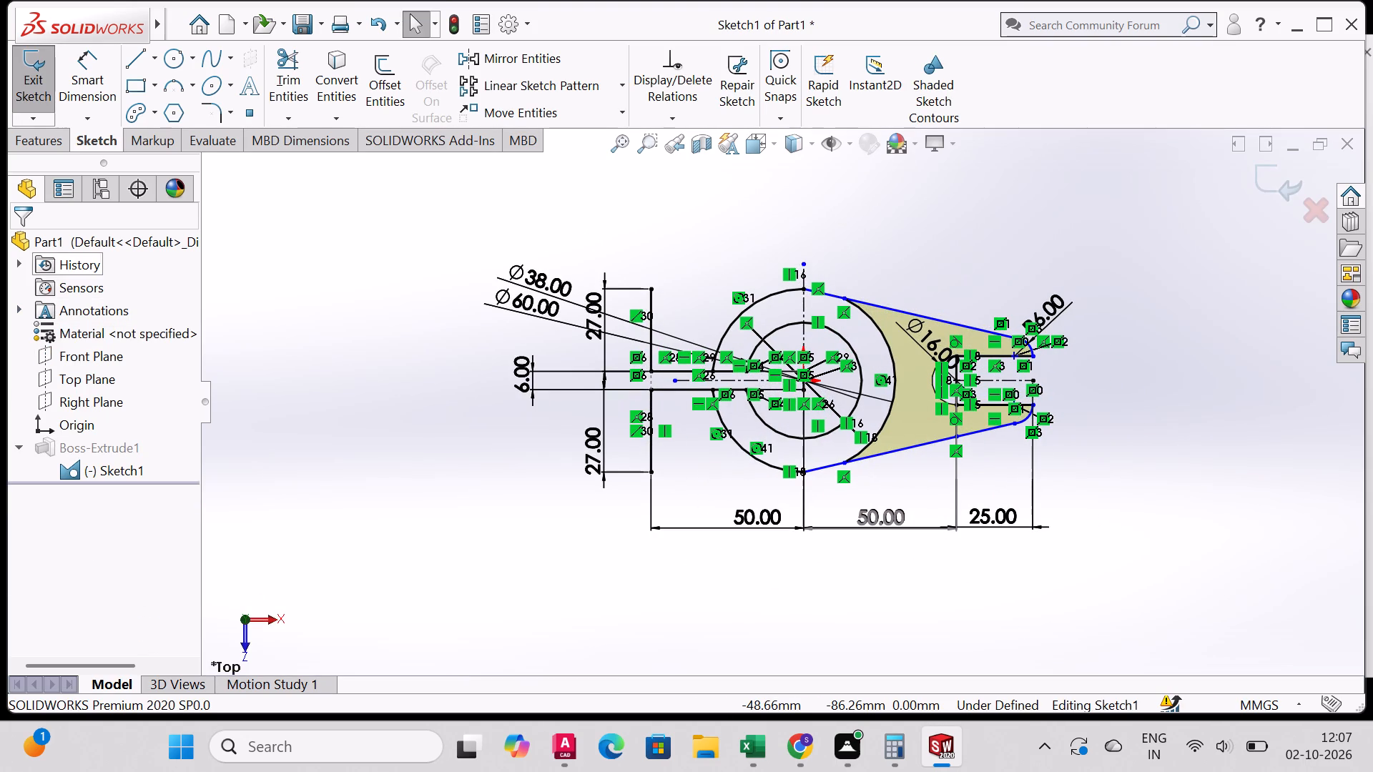
click(43, 132)
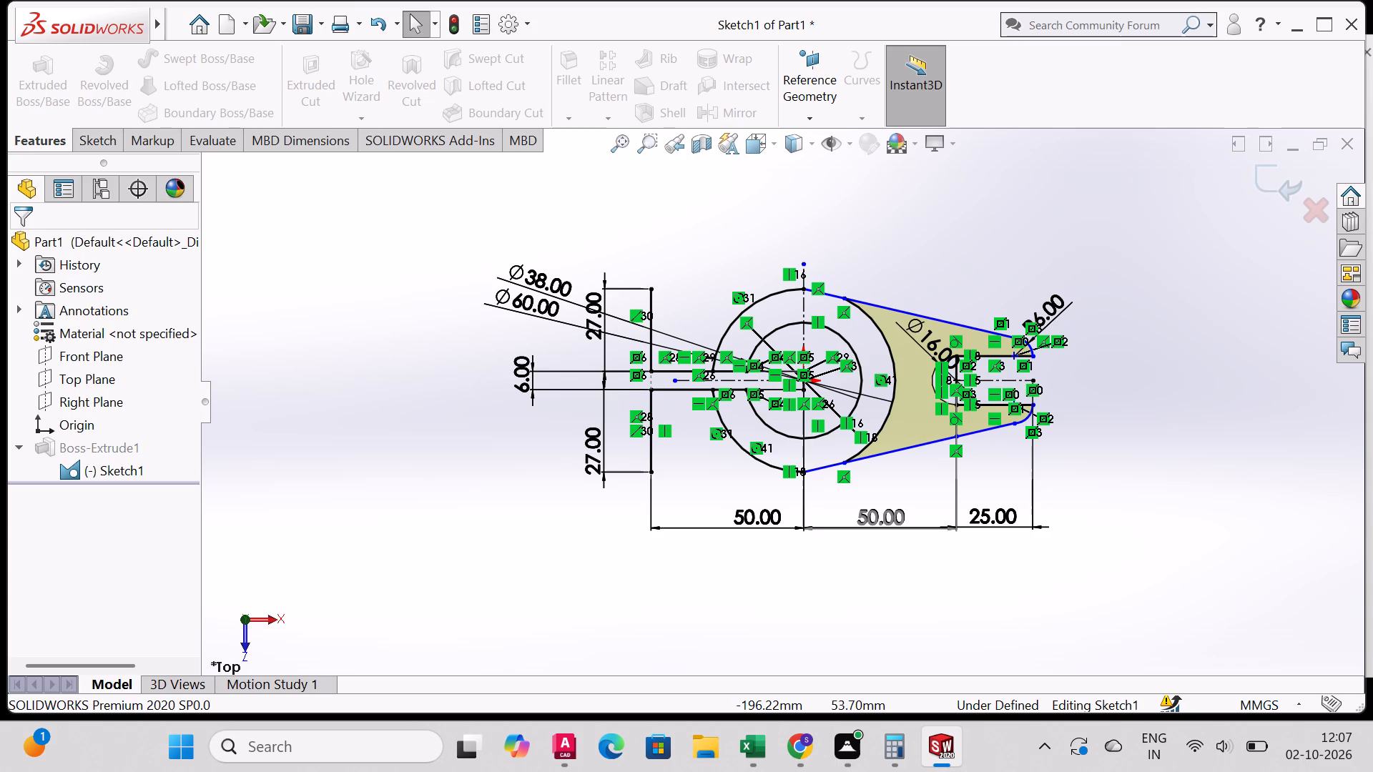
click(103, 145)
click(44, 93)
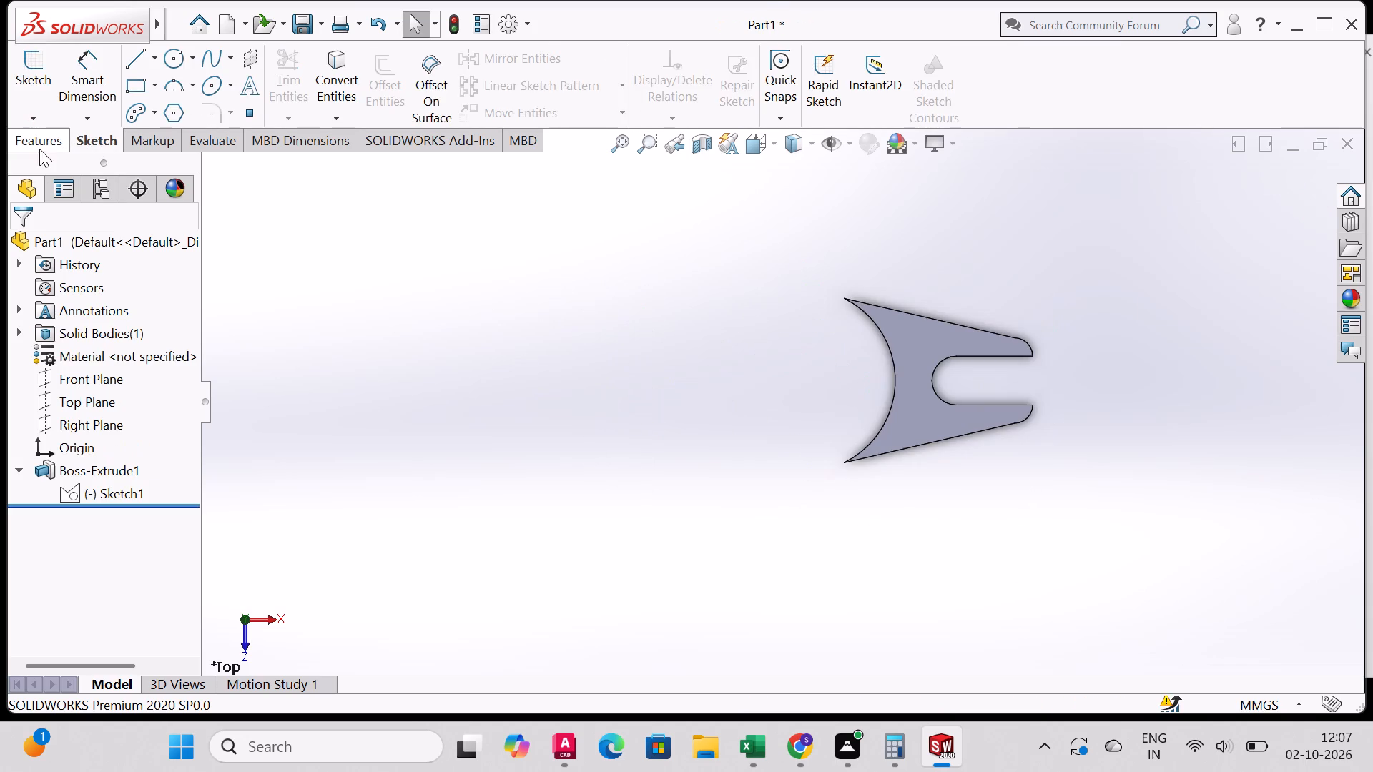
Extrude the split ring region of Sketch1 as a 44 mm blind boss merged with the slotted arm.
click(46, 138)
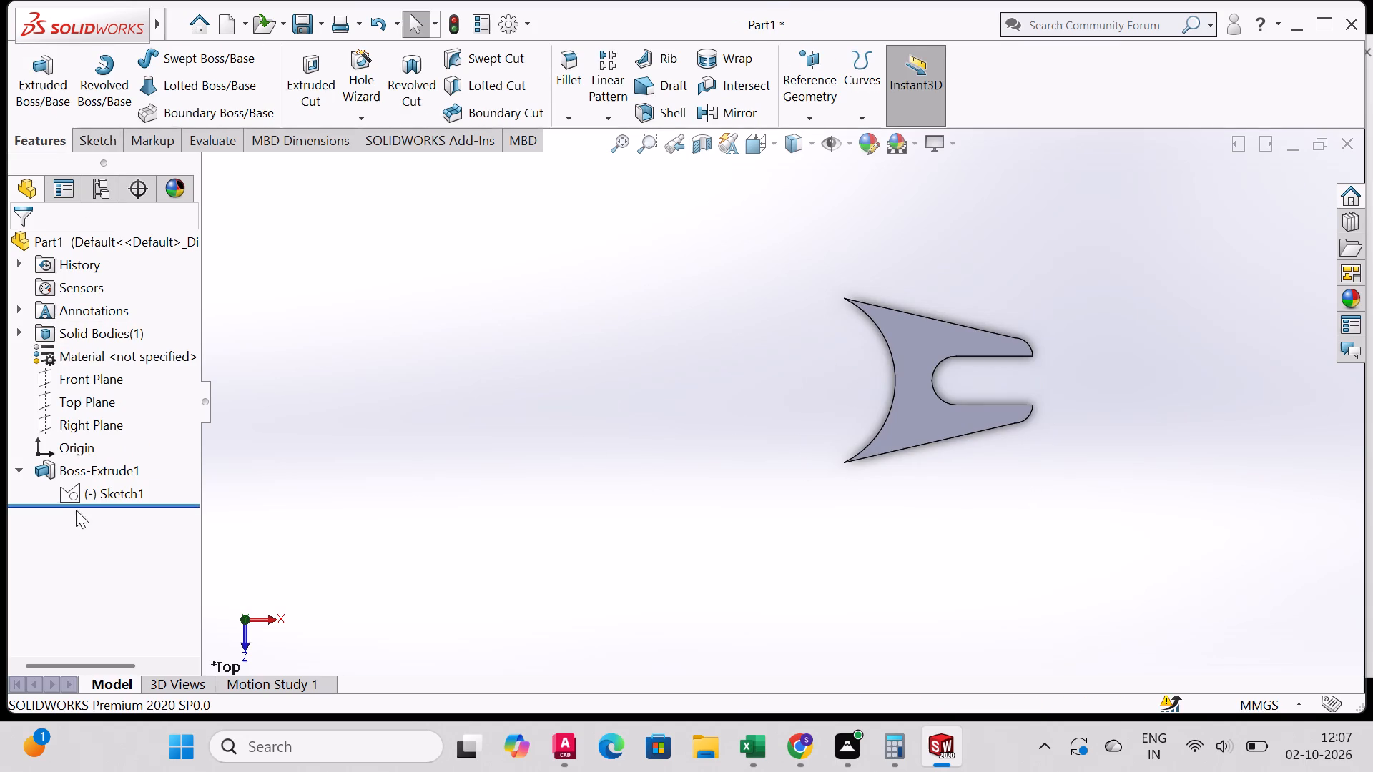
click(90, 496)
click(26, 76)
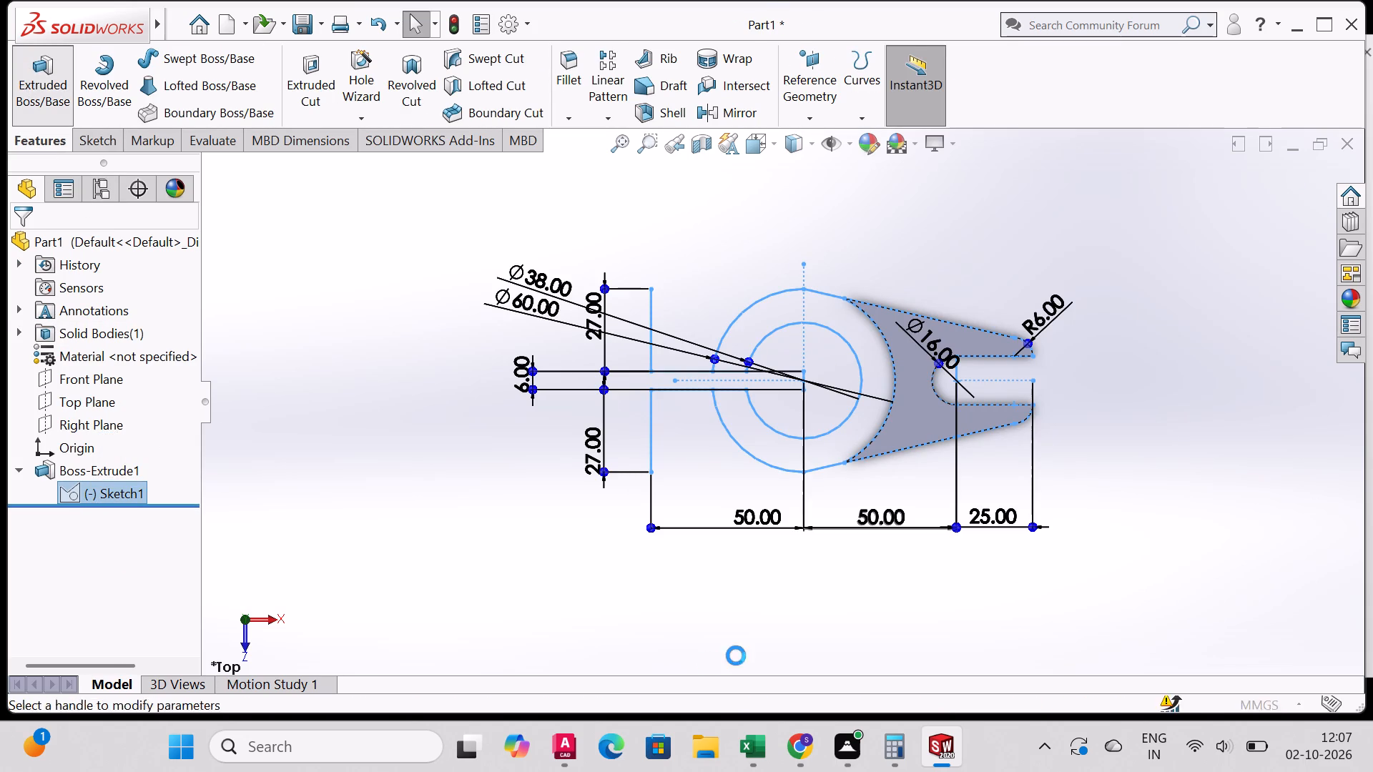
click(774, 442)
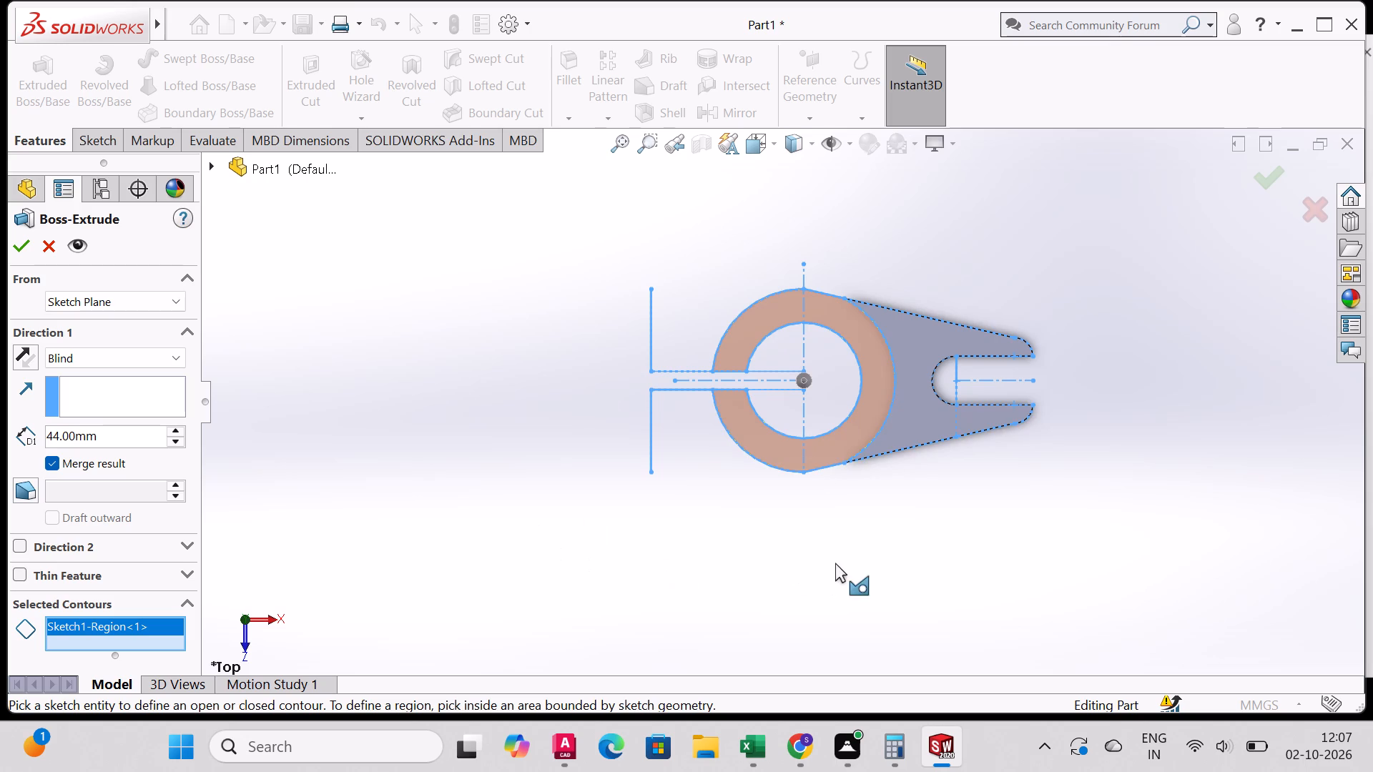
middle_drag(837, 562, 853, 397)
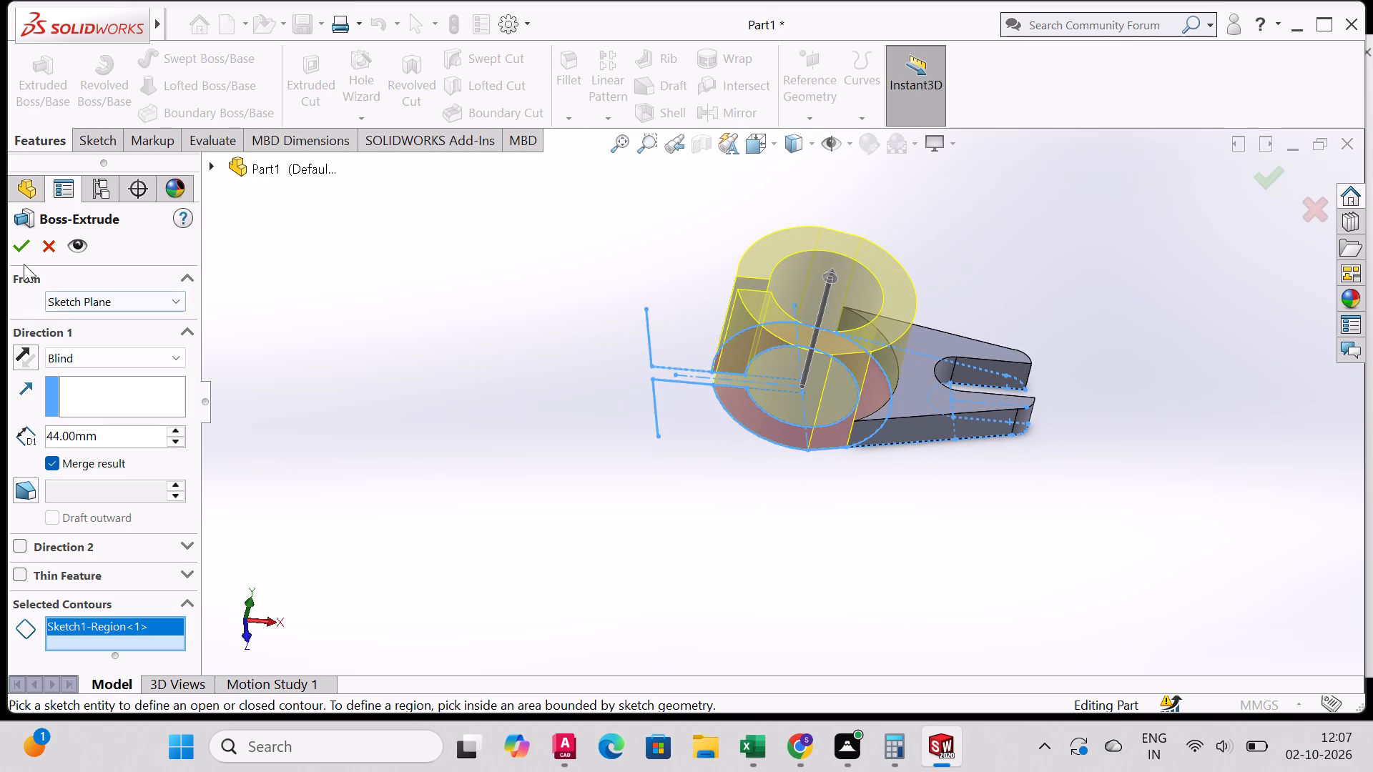
click(24, 255)
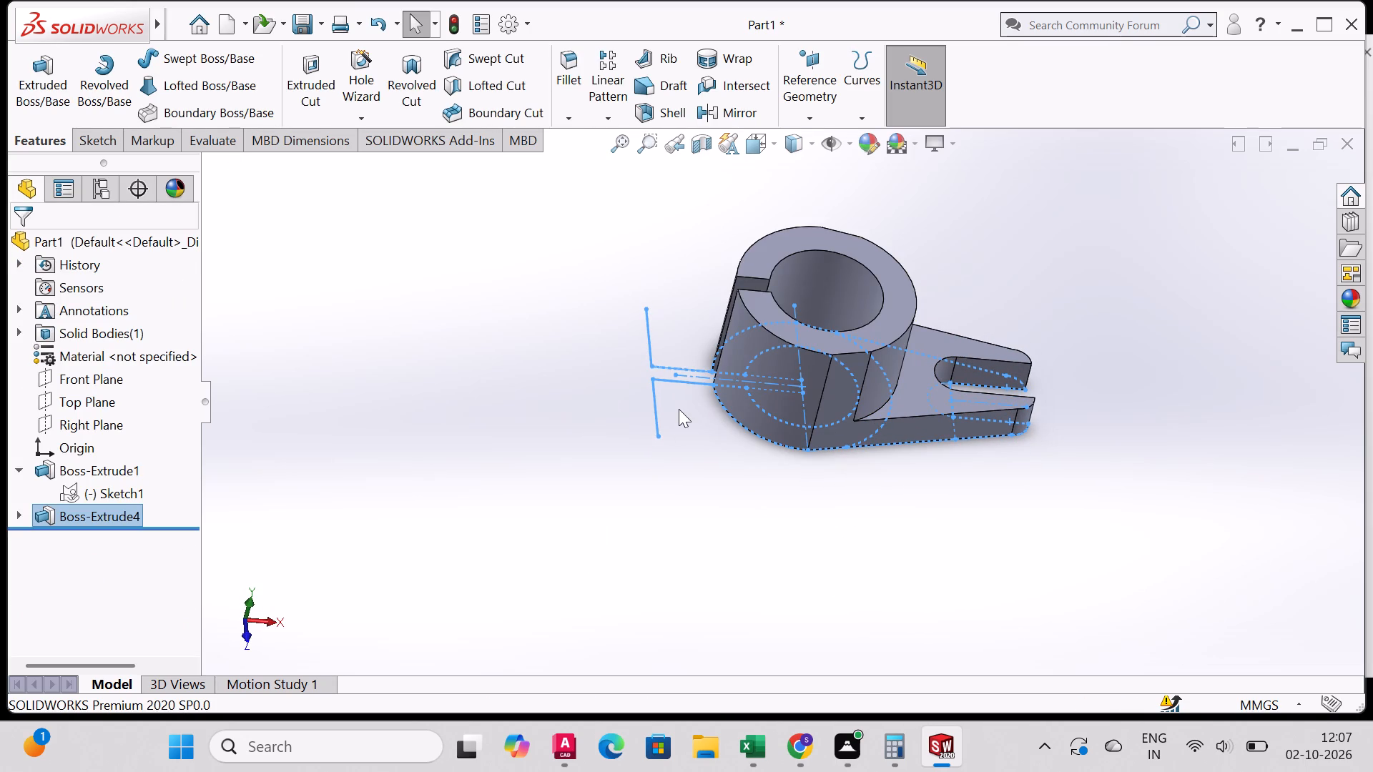
Examine the split ring boss and the unused slit and 27 mm end lines from the top, left and underside.
middle_drag(679, 407, 768, 507)
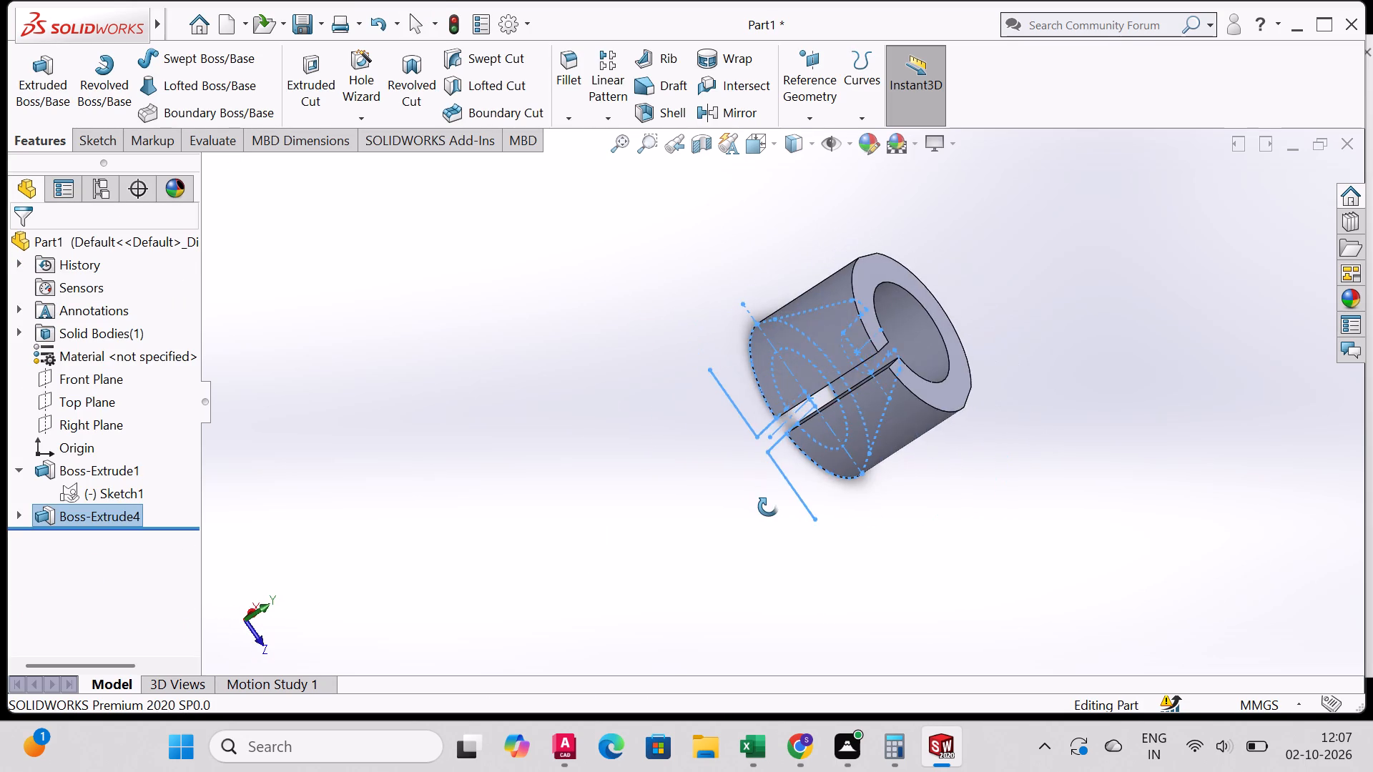
middle_drag(768, 507, 681, 367)
key(ctrl+4)
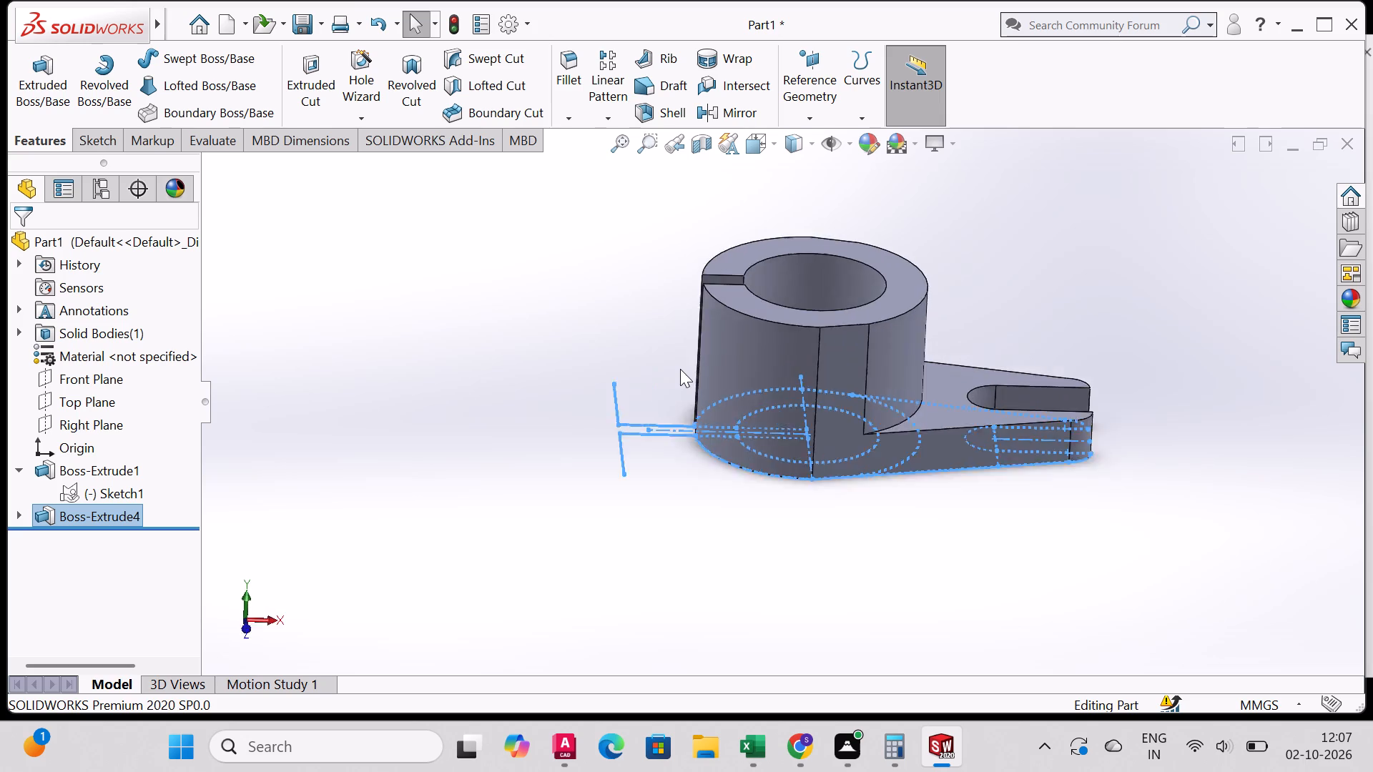
key(ctrl+5)
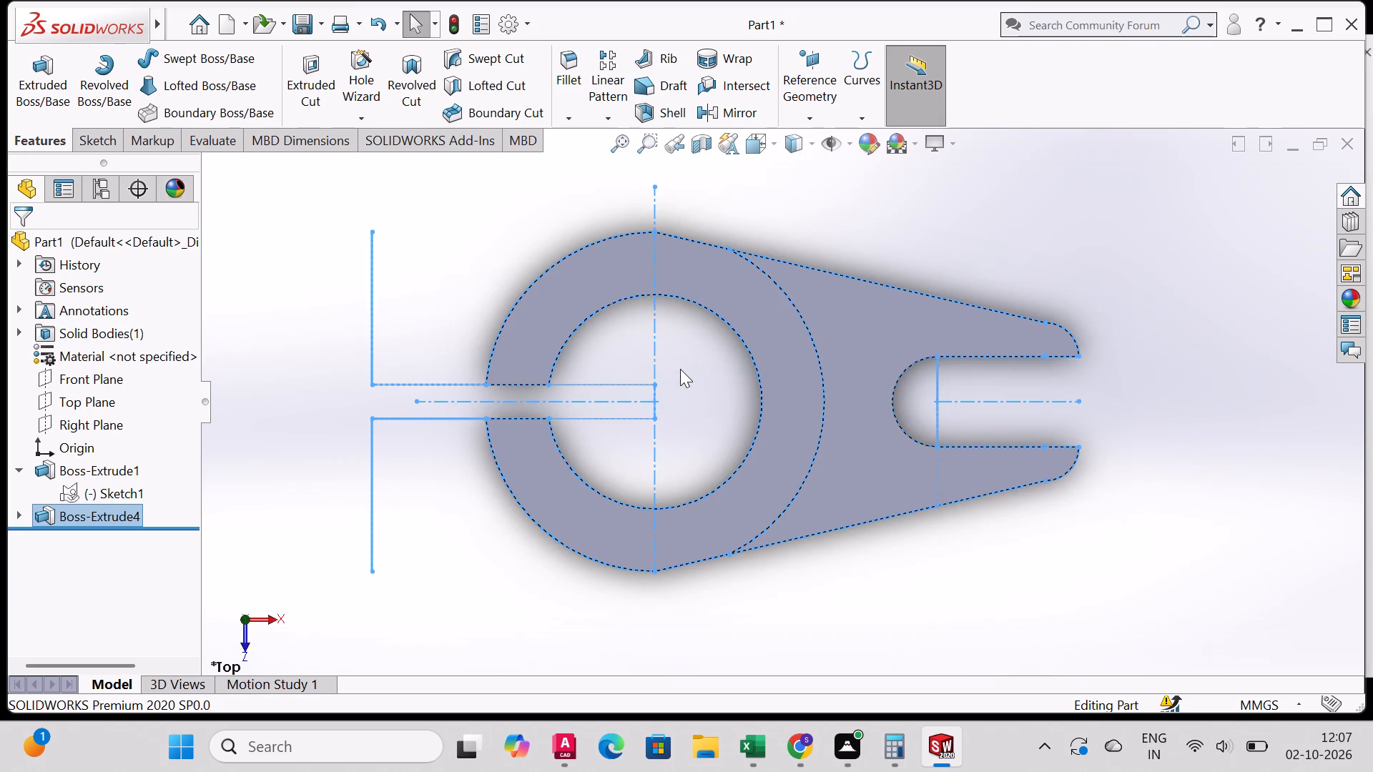
key(ctrl+3)
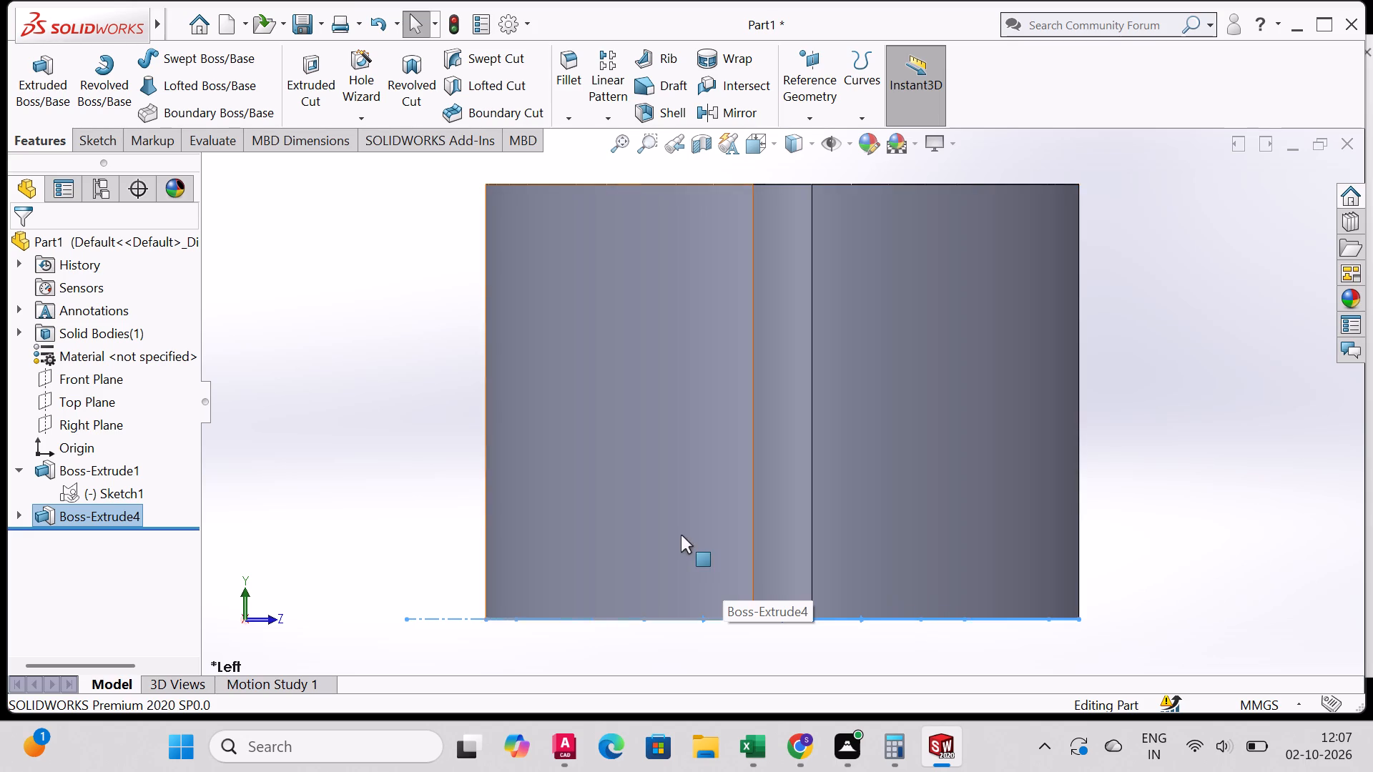
middle_drag(884, 555, 870, 530)
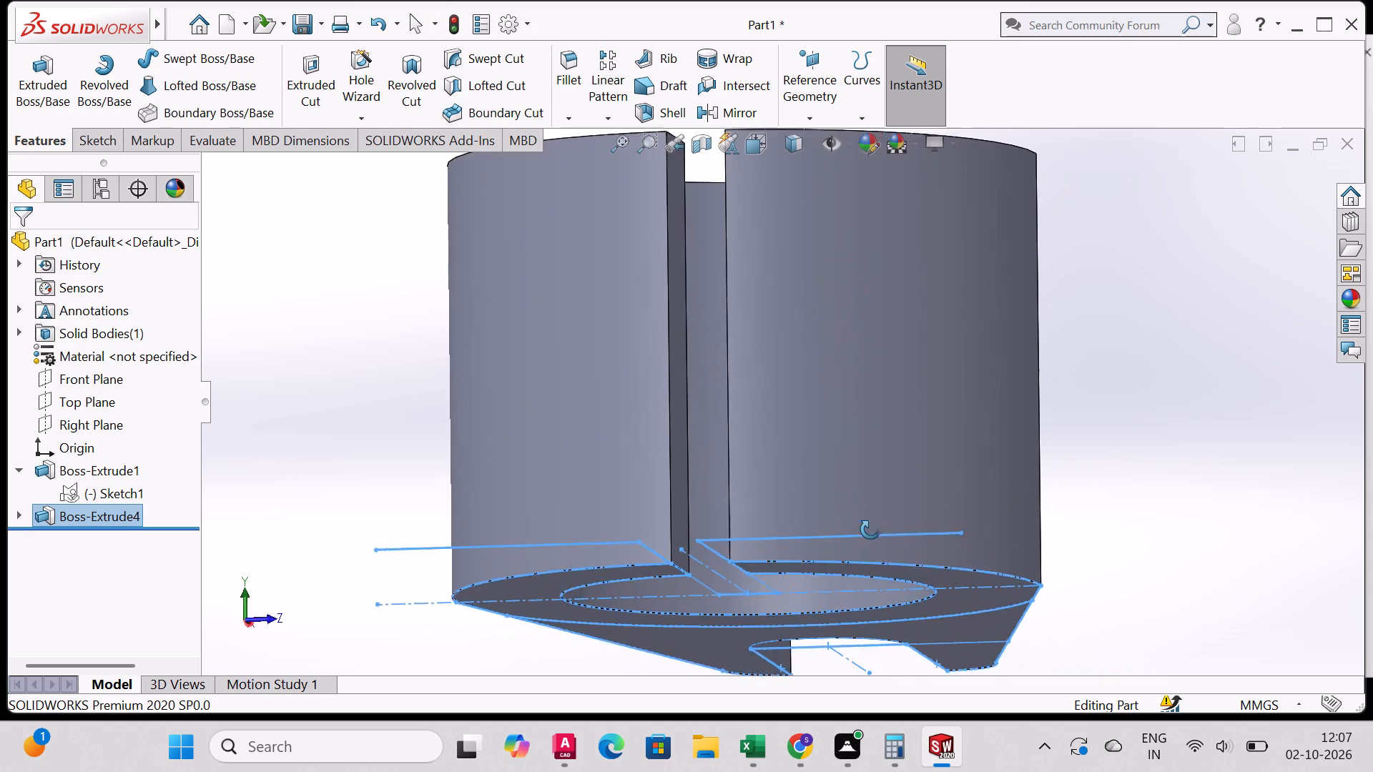
middle_drag(870, 530, 901, 502)
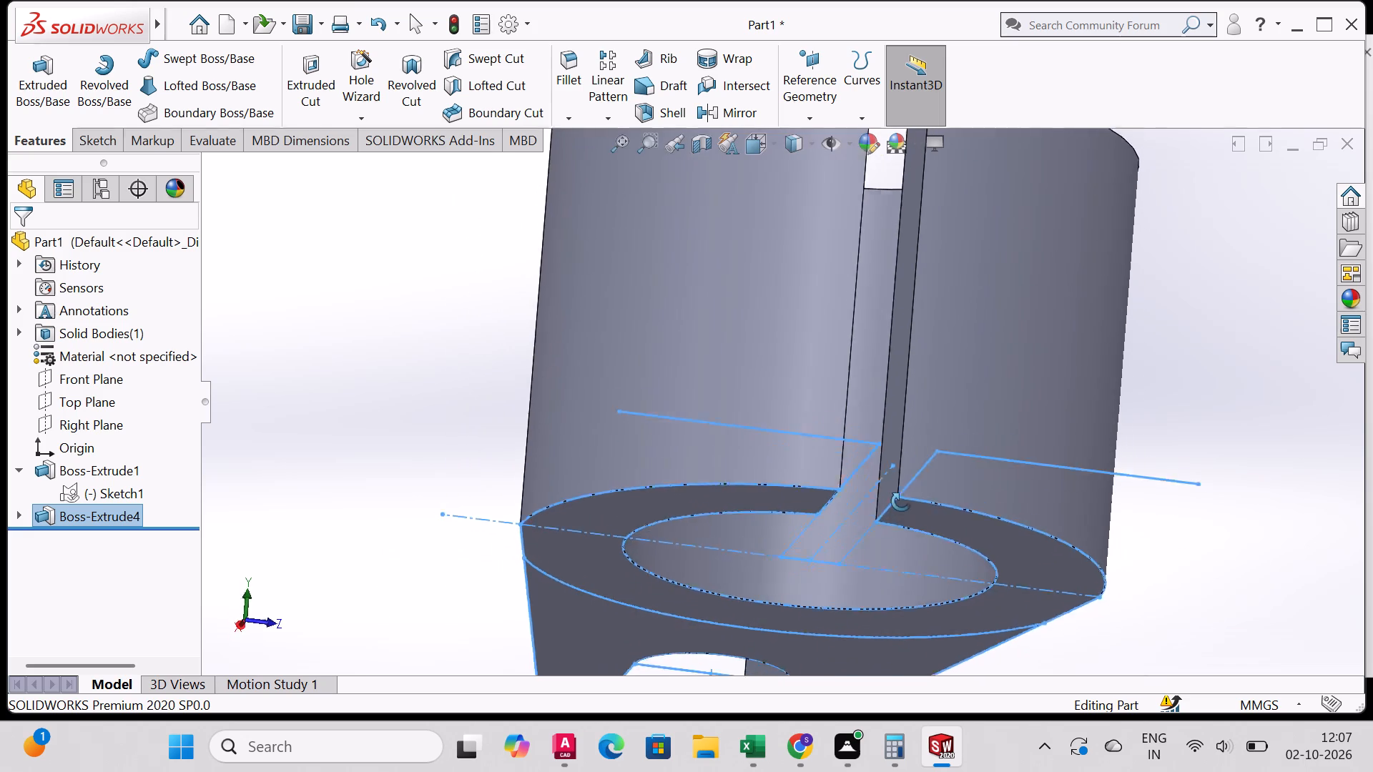
middle_drag(901, 502, 877, 523)
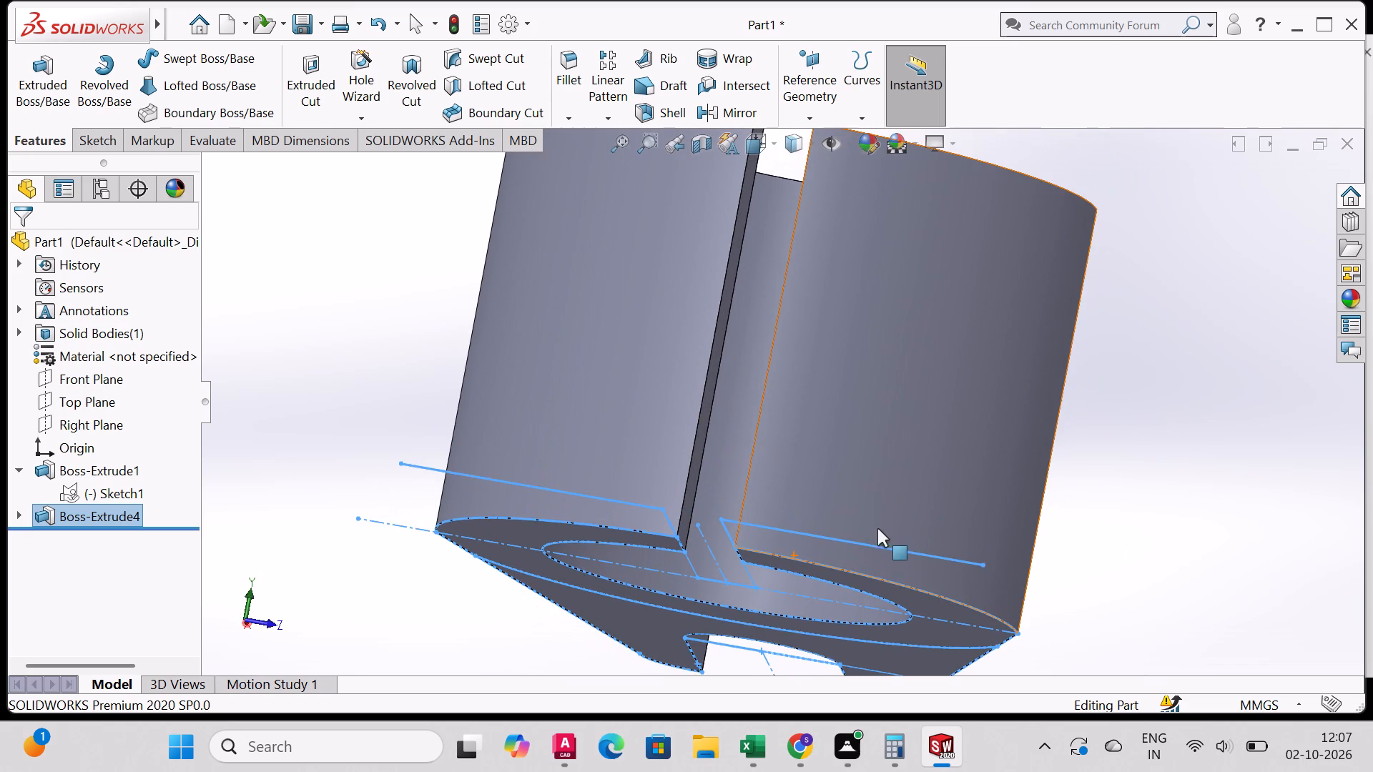
middle_drag(515, 429, 536, 482)
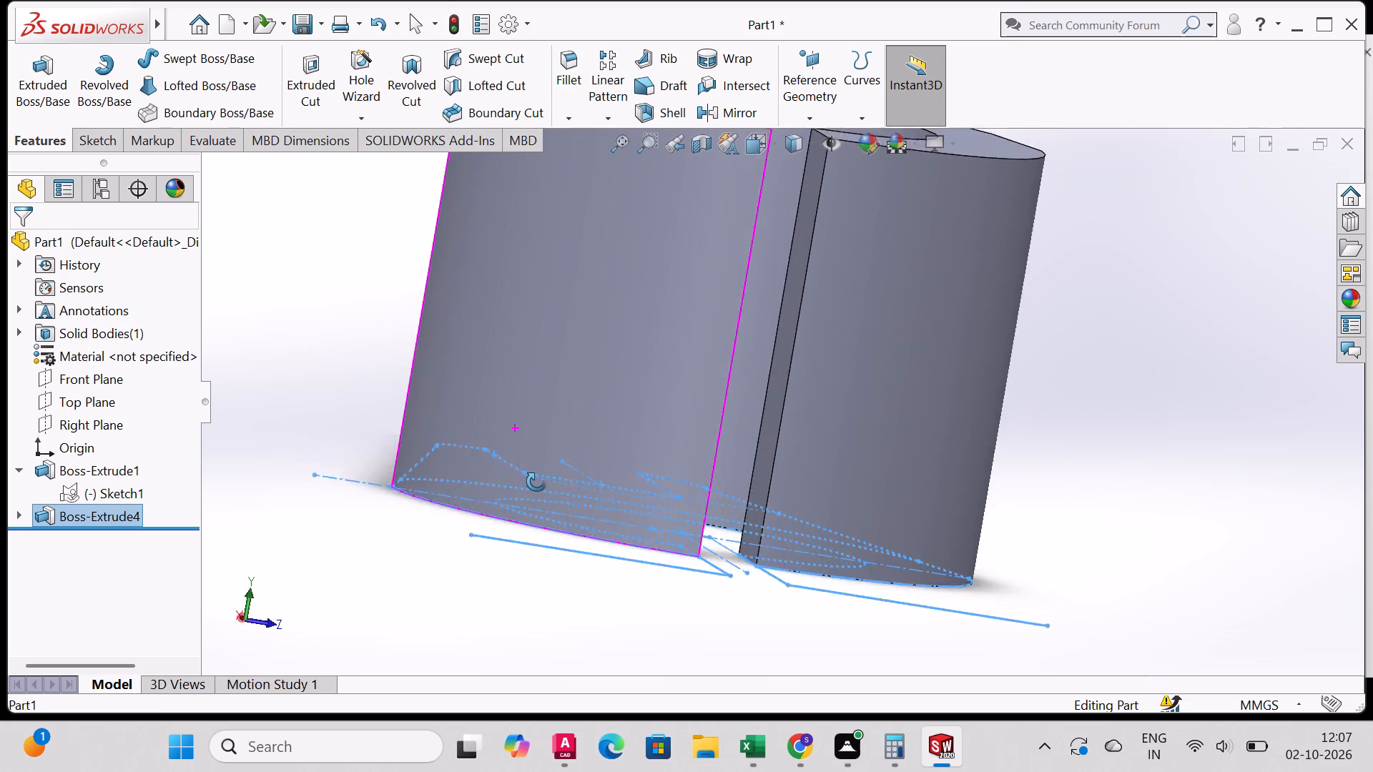
middle_drag(536, 482, 518, 526)
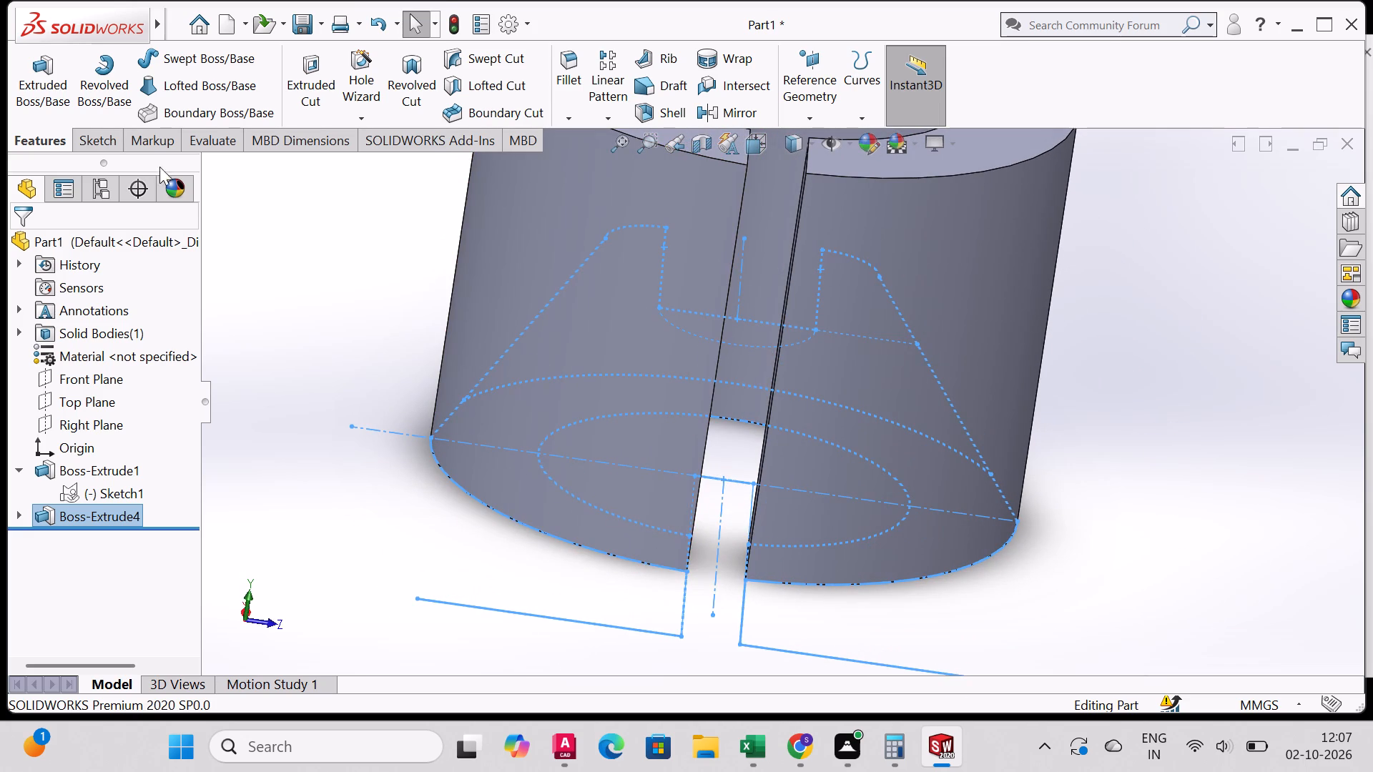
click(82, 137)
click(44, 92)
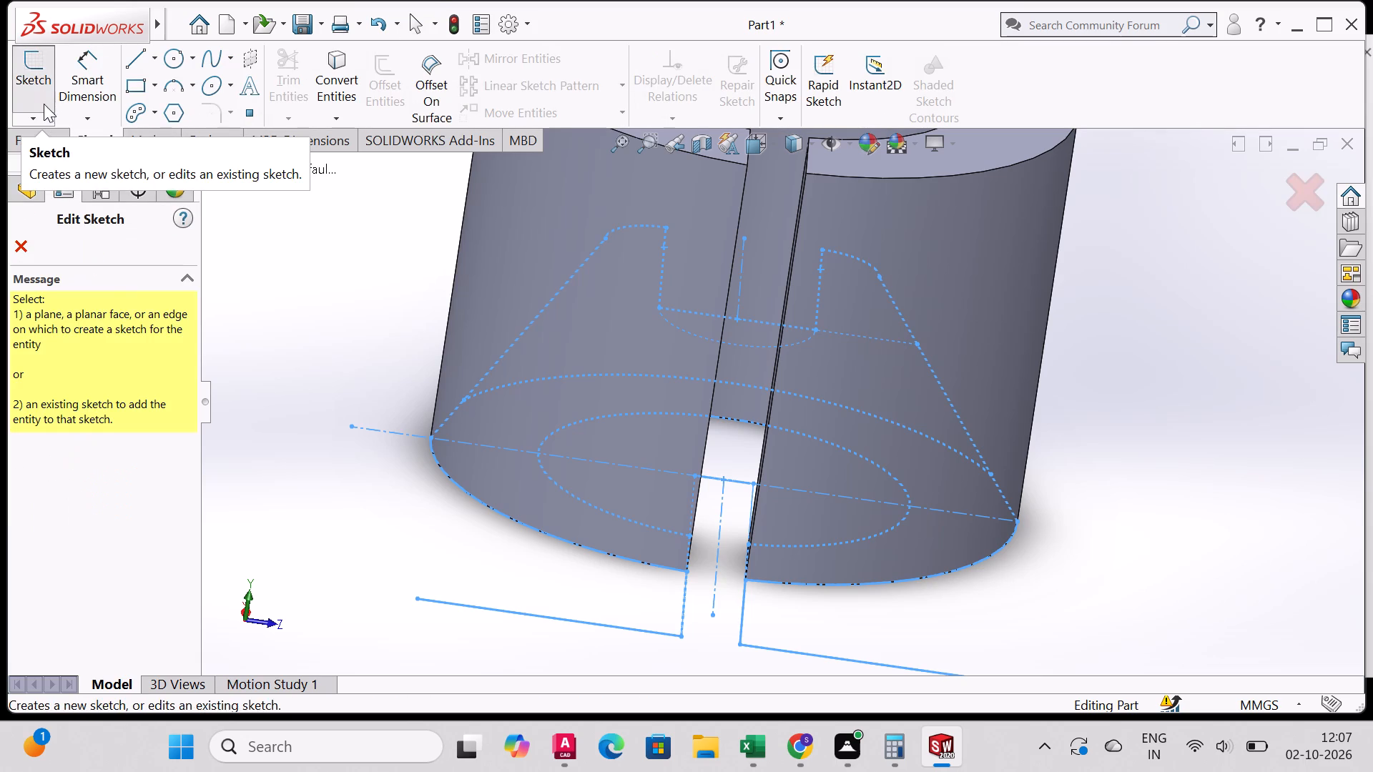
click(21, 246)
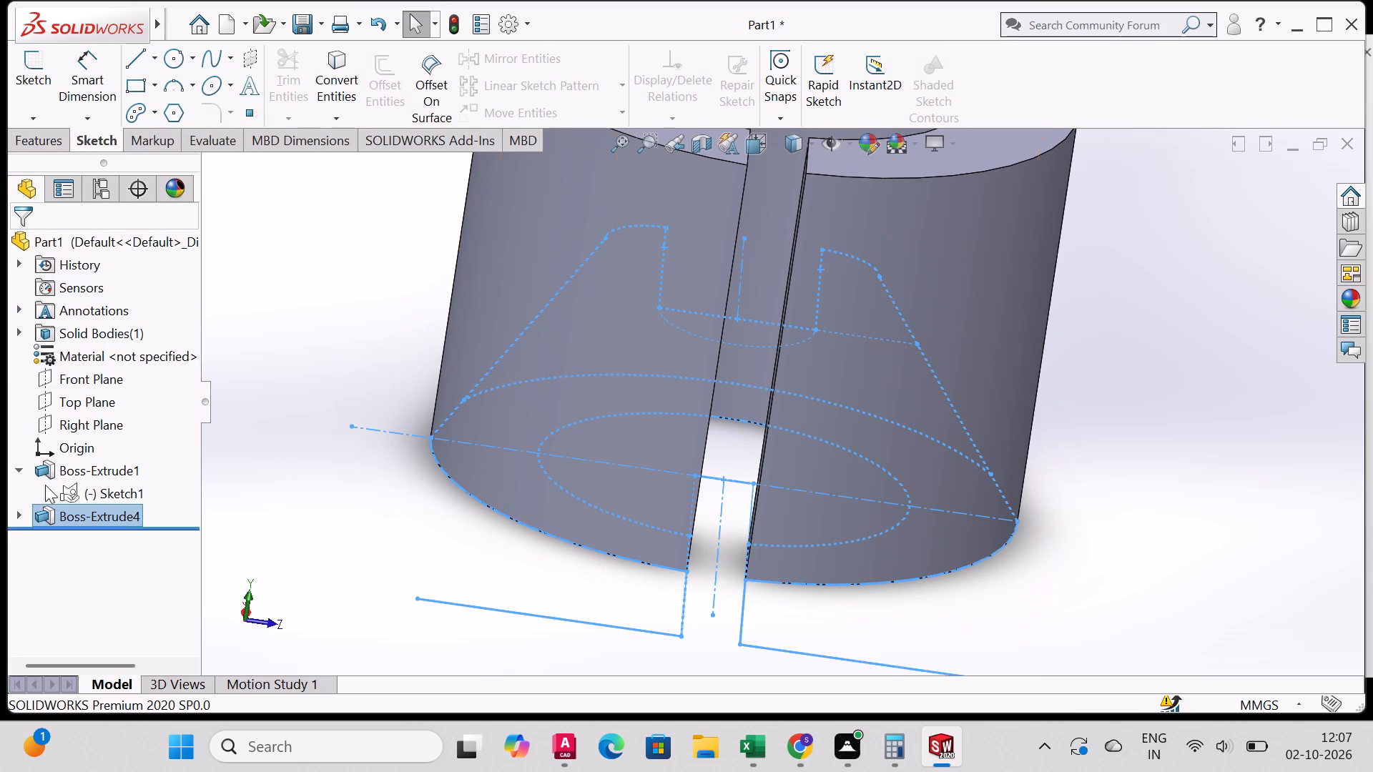
Examine the boss's Sketch1 and its dimensions around the slit and the two 27 mm end lines.
click(18, 512)
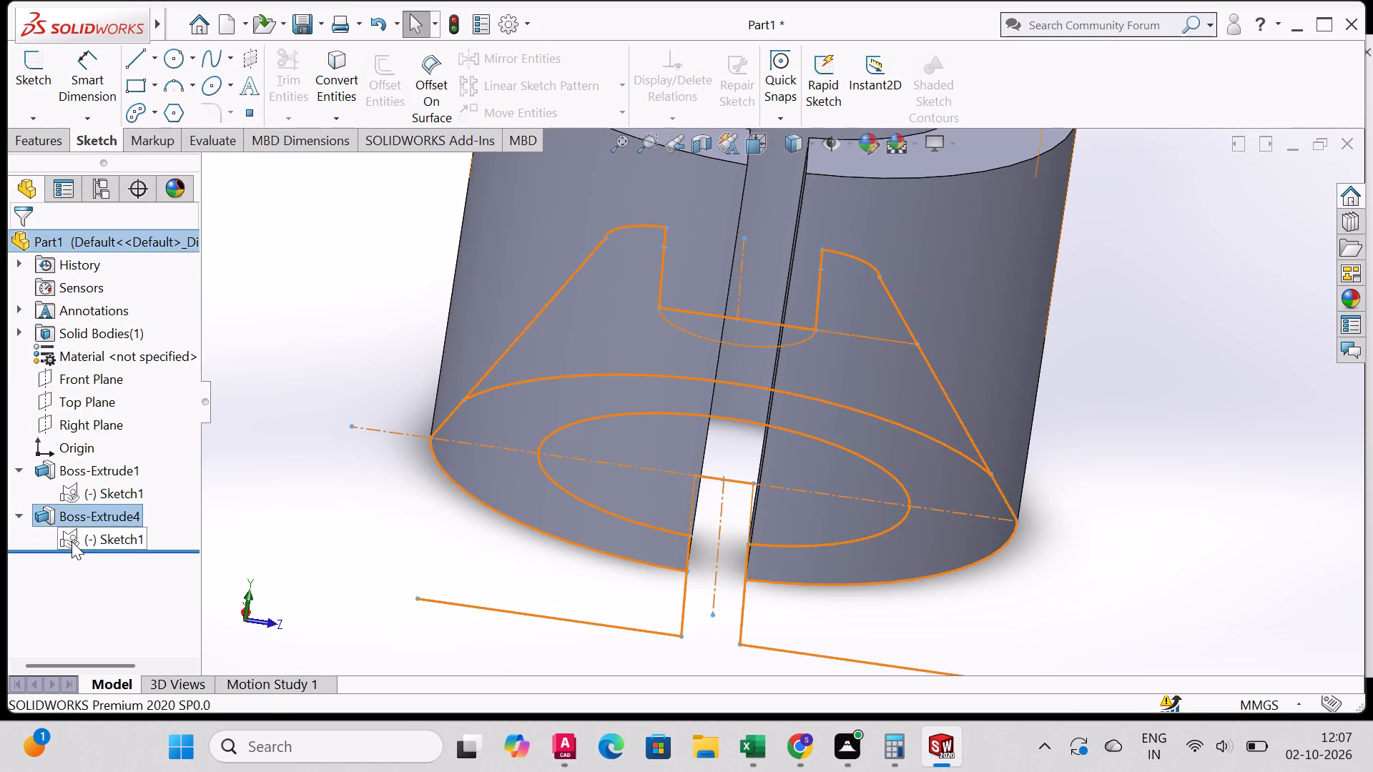
click(72, 541)
middle_drag(618, 472, 559, 482)
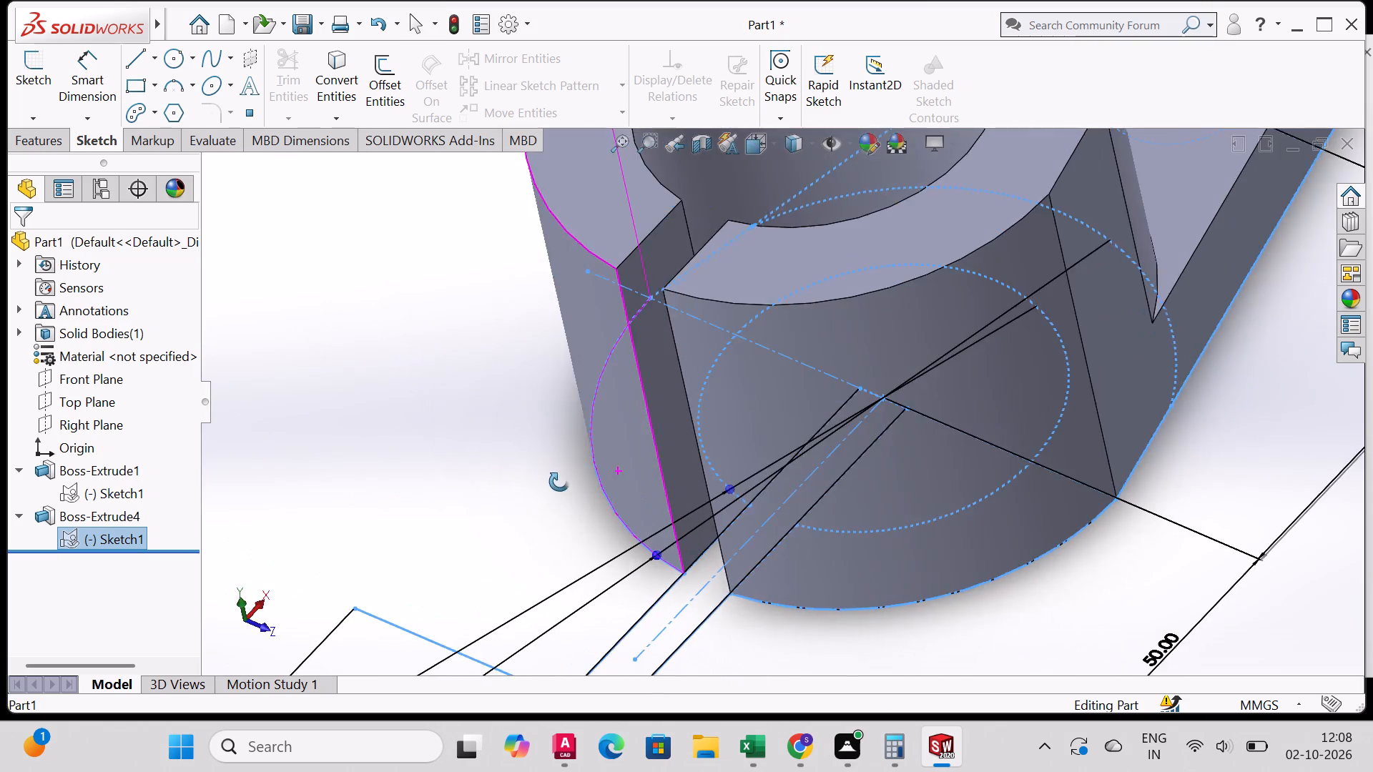
middle_drag(559, 482, 599, 492)
scroll(601, 495, down, 3)
scroll(599, 498, up, 6)
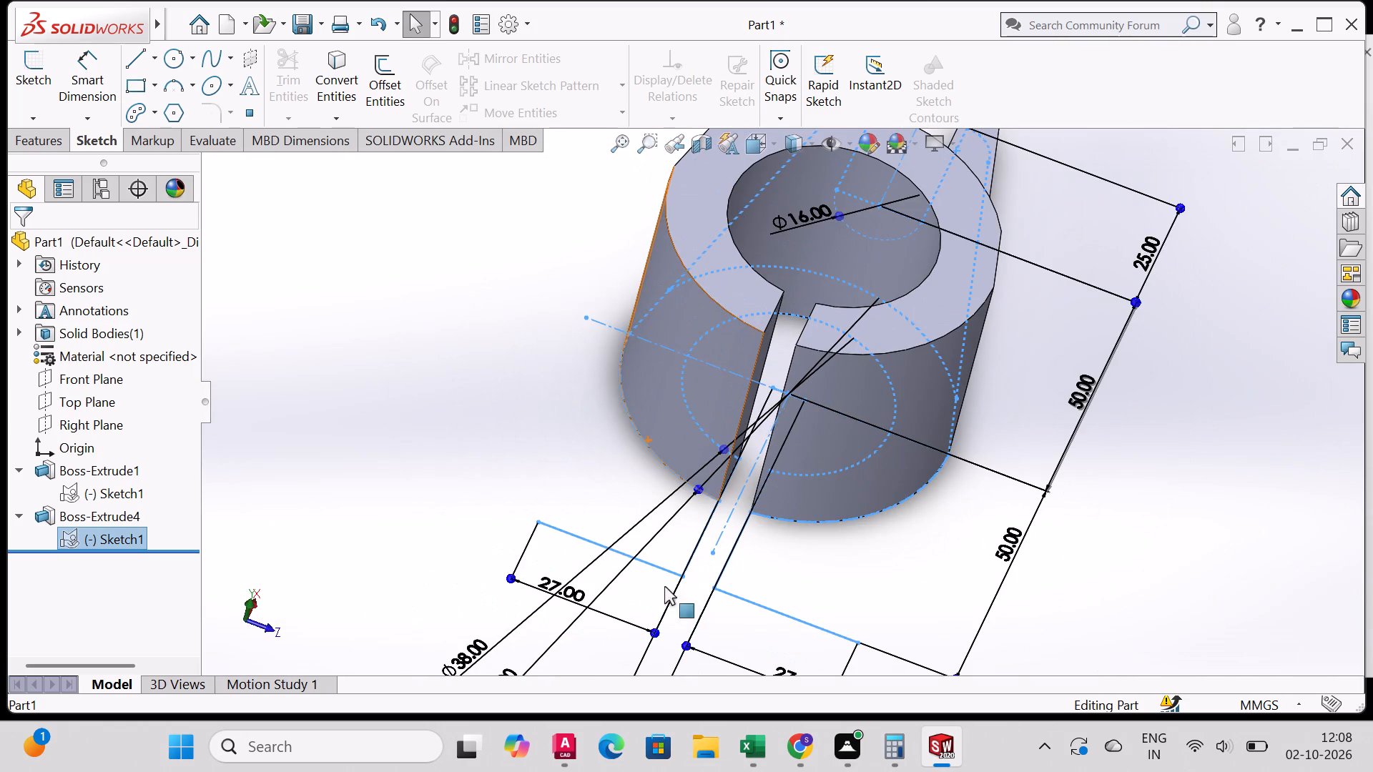
middle_drag(697, 575, 703, 525)
scroll(703, 527, up, 1)
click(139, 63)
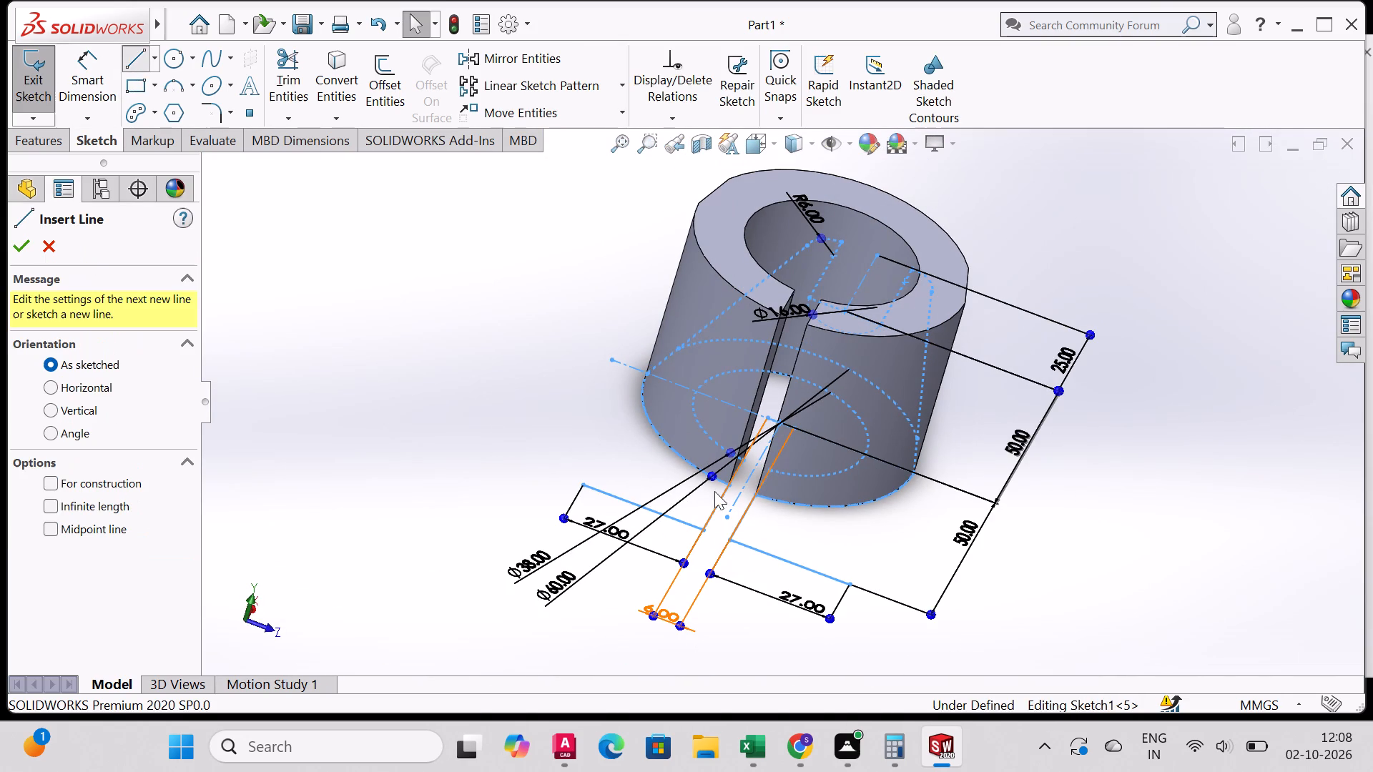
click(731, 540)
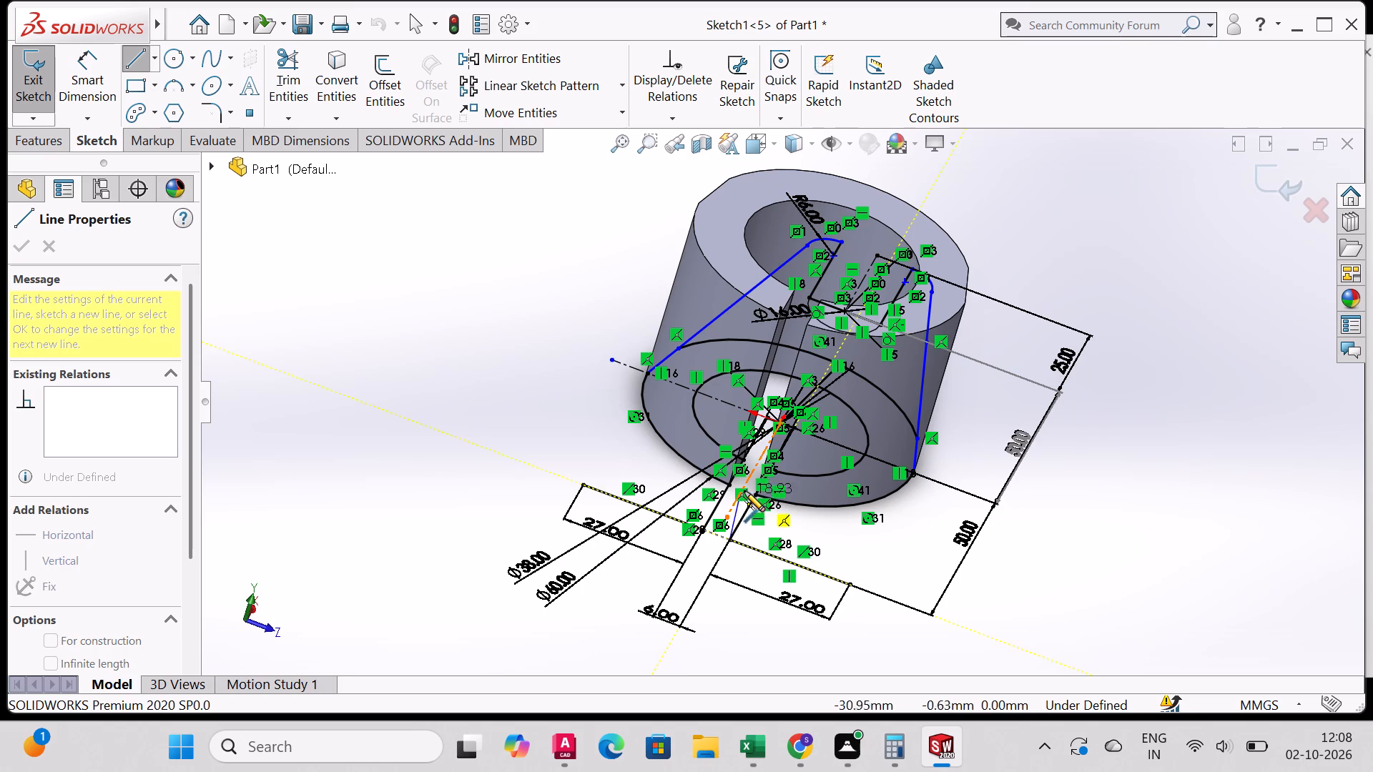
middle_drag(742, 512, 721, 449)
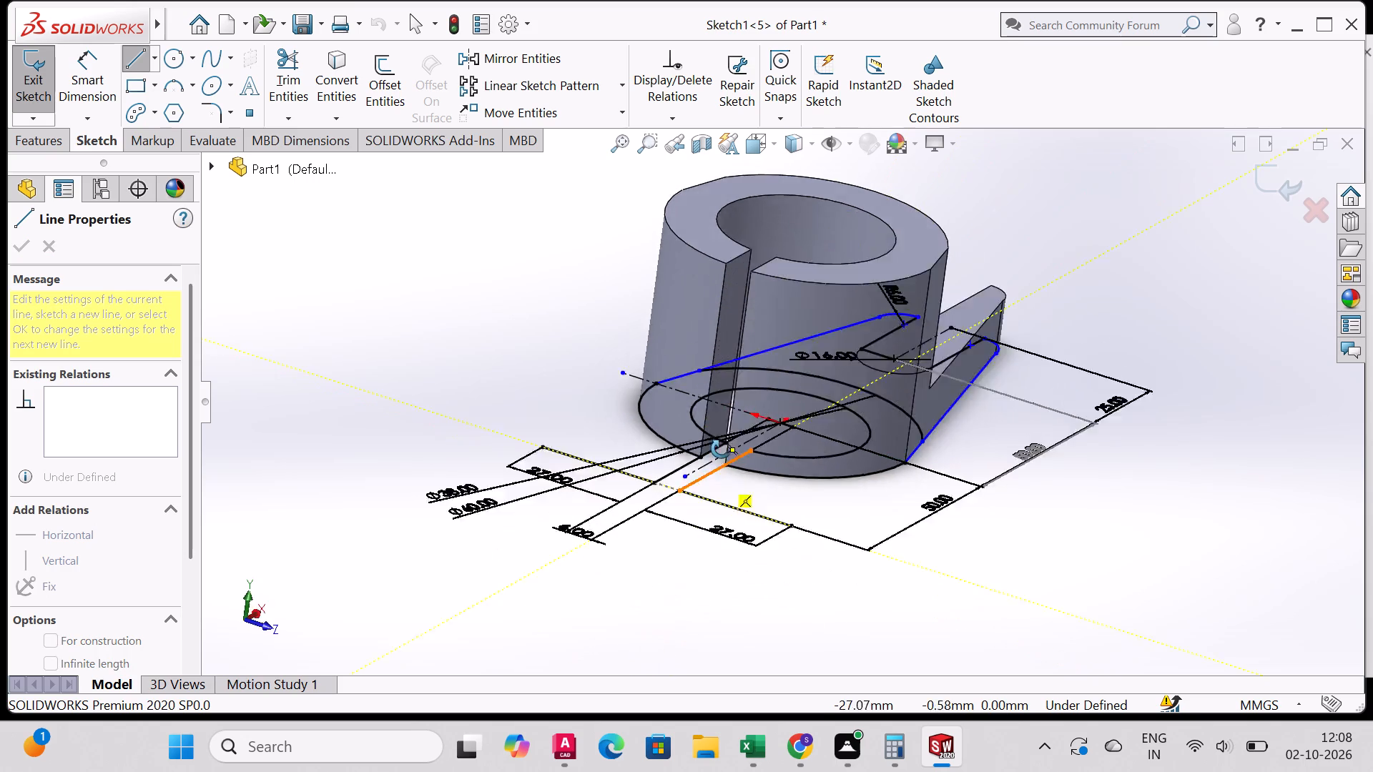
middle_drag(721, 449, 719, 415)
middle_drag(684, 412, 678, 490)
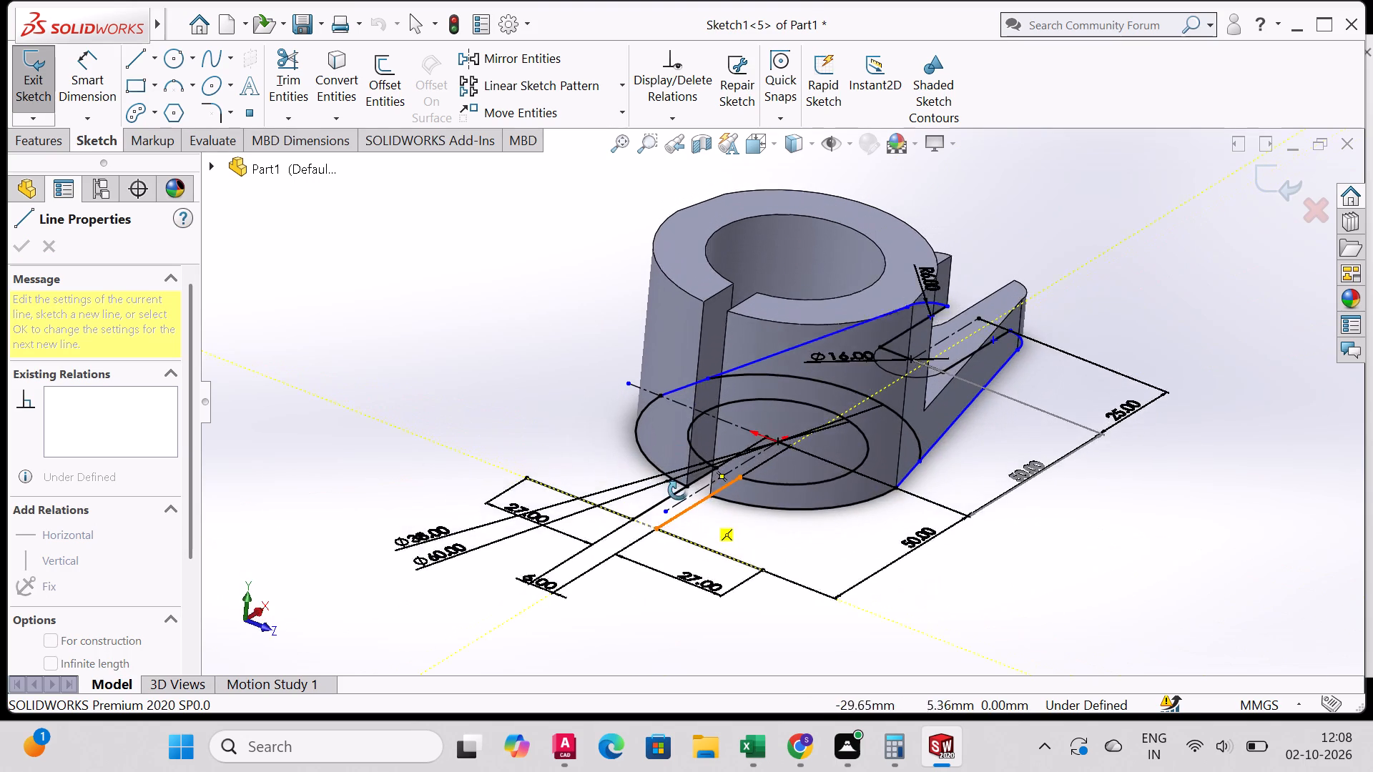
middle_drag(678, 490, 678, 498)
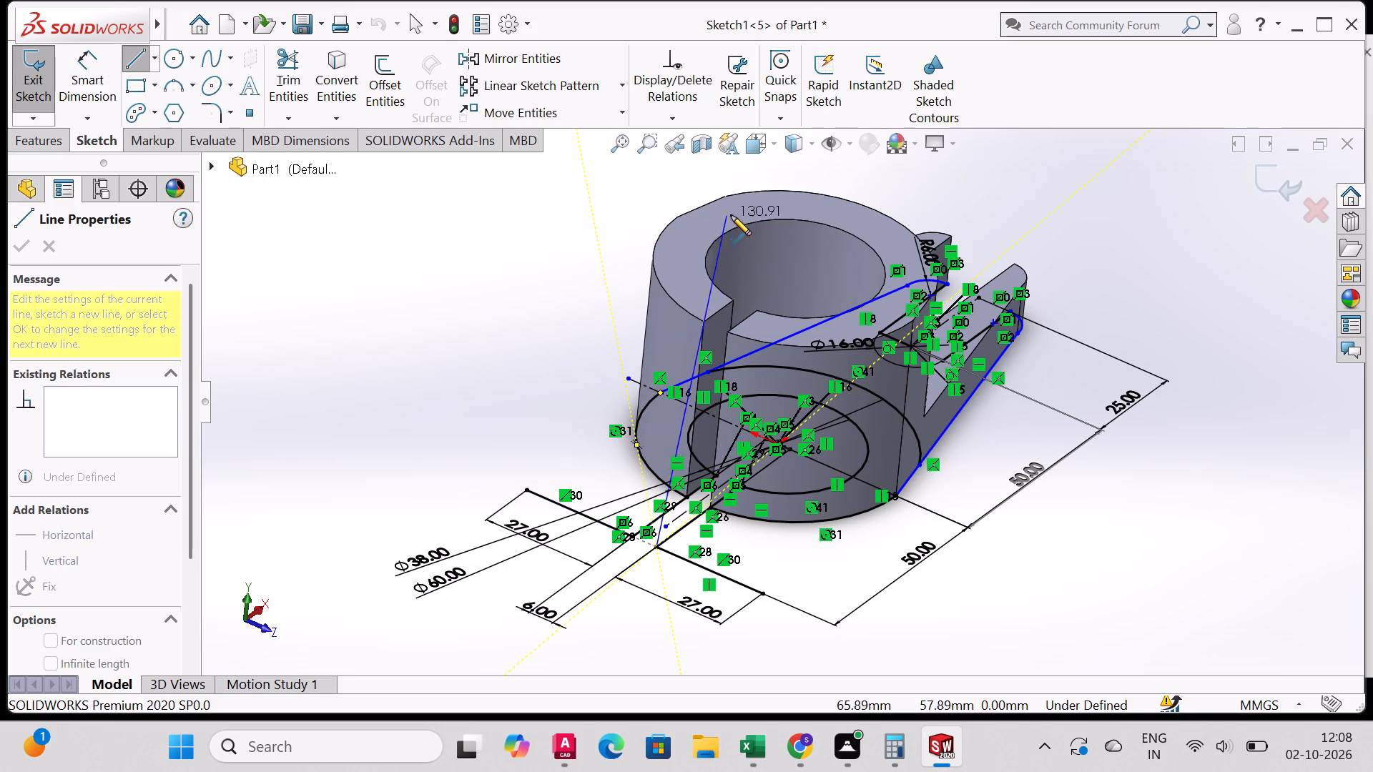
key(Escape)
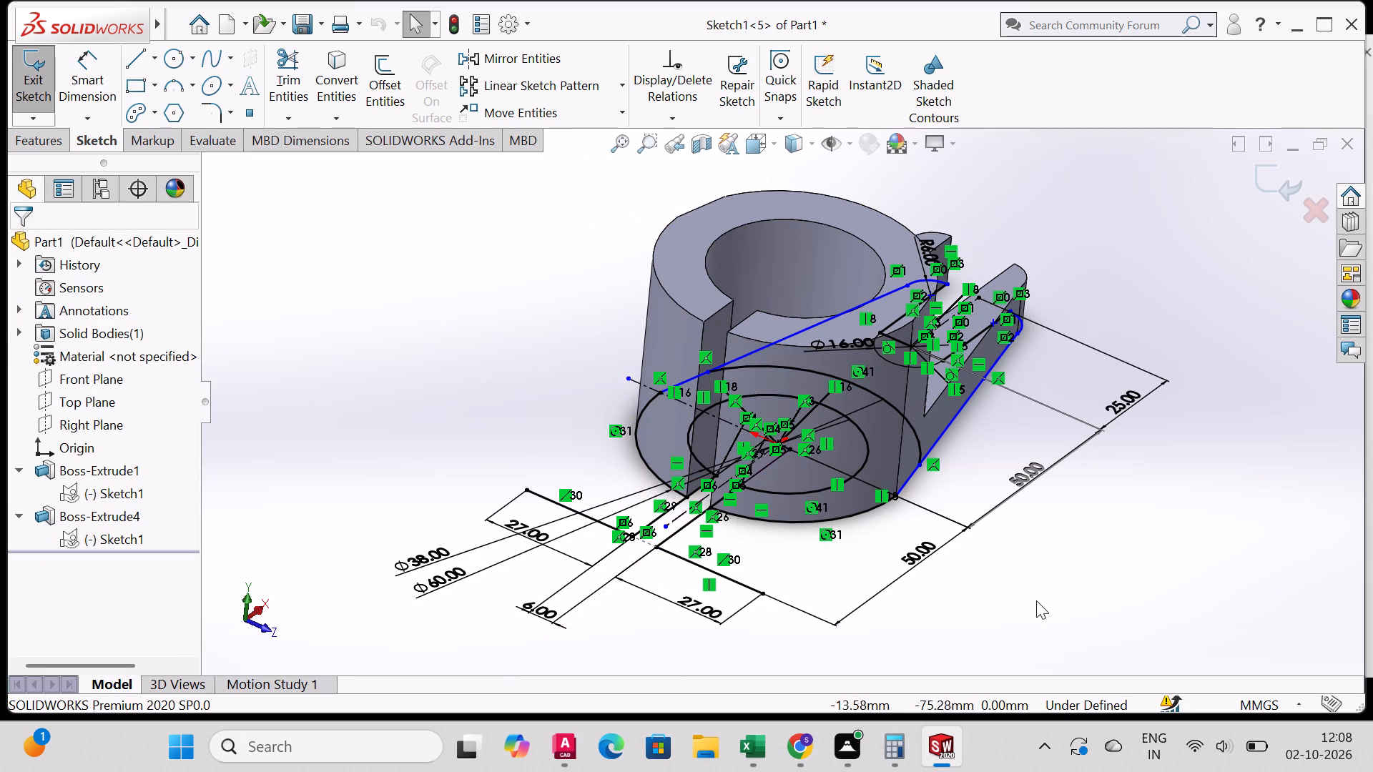
Inspect Sketch1's relations beside the slit and check one of the 27 mm end lines.
middle_drag(1033, 594, 1014, 590)
scroll(1012, 577, down, 1)
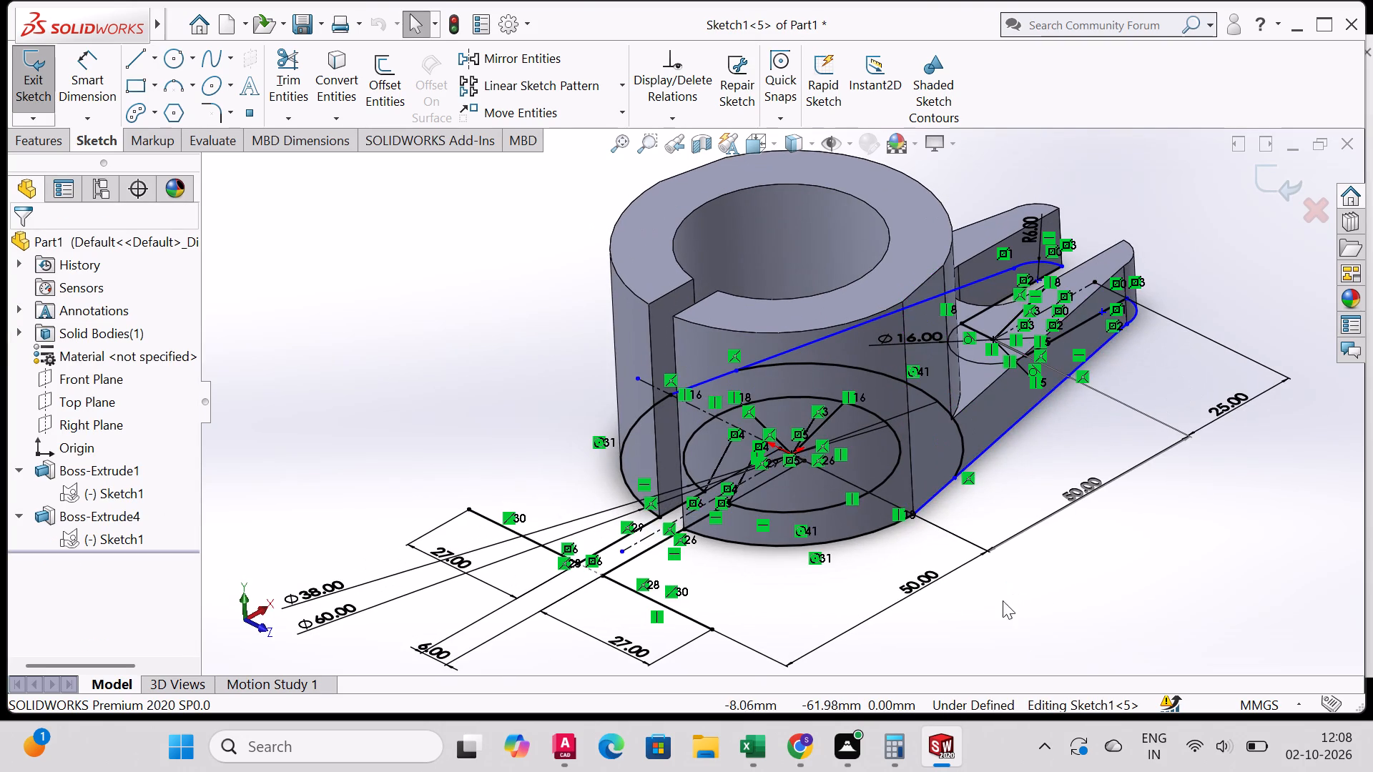
scroll(899, 592, up, 2)
scroll(709, 557, up, 1)
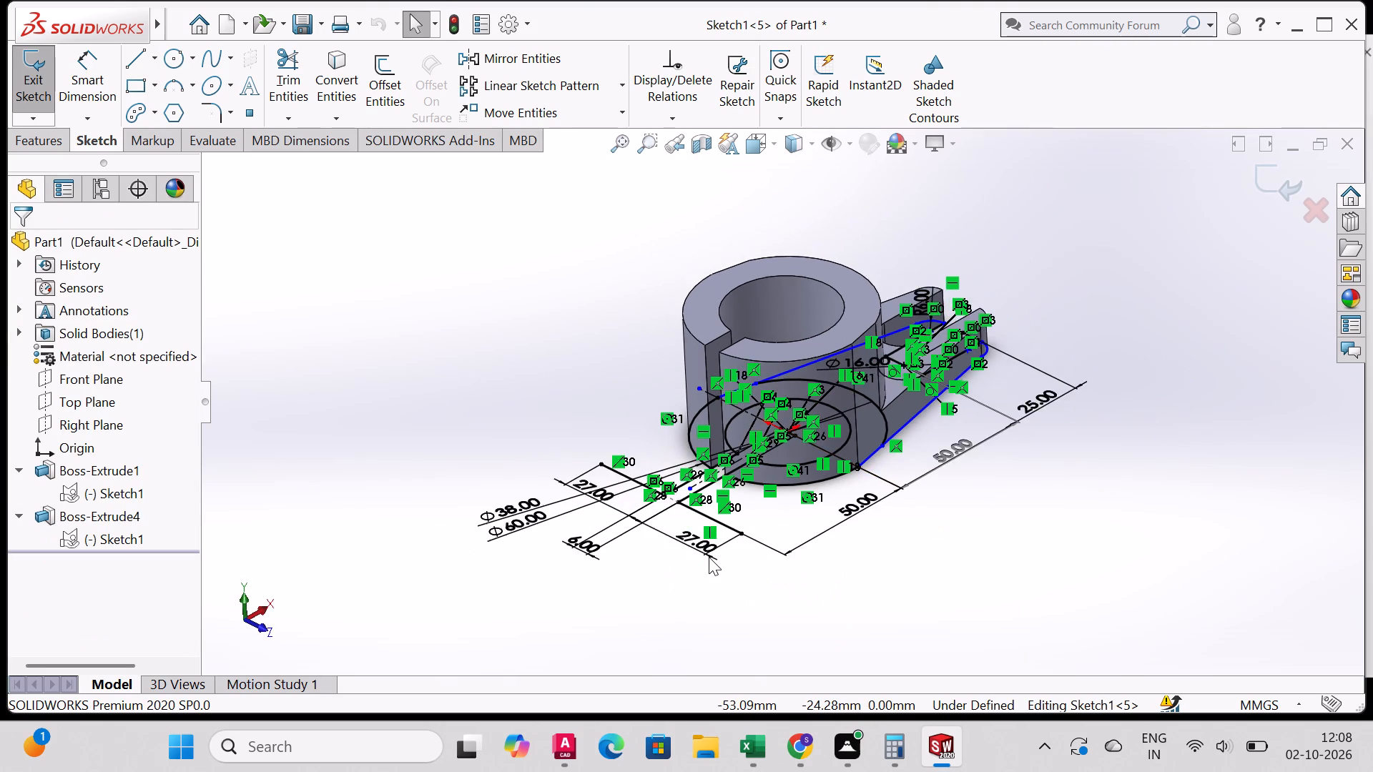
scroll(709, 557, up, 1)
scroll(709, 557, down, 4)
click(676, 610)
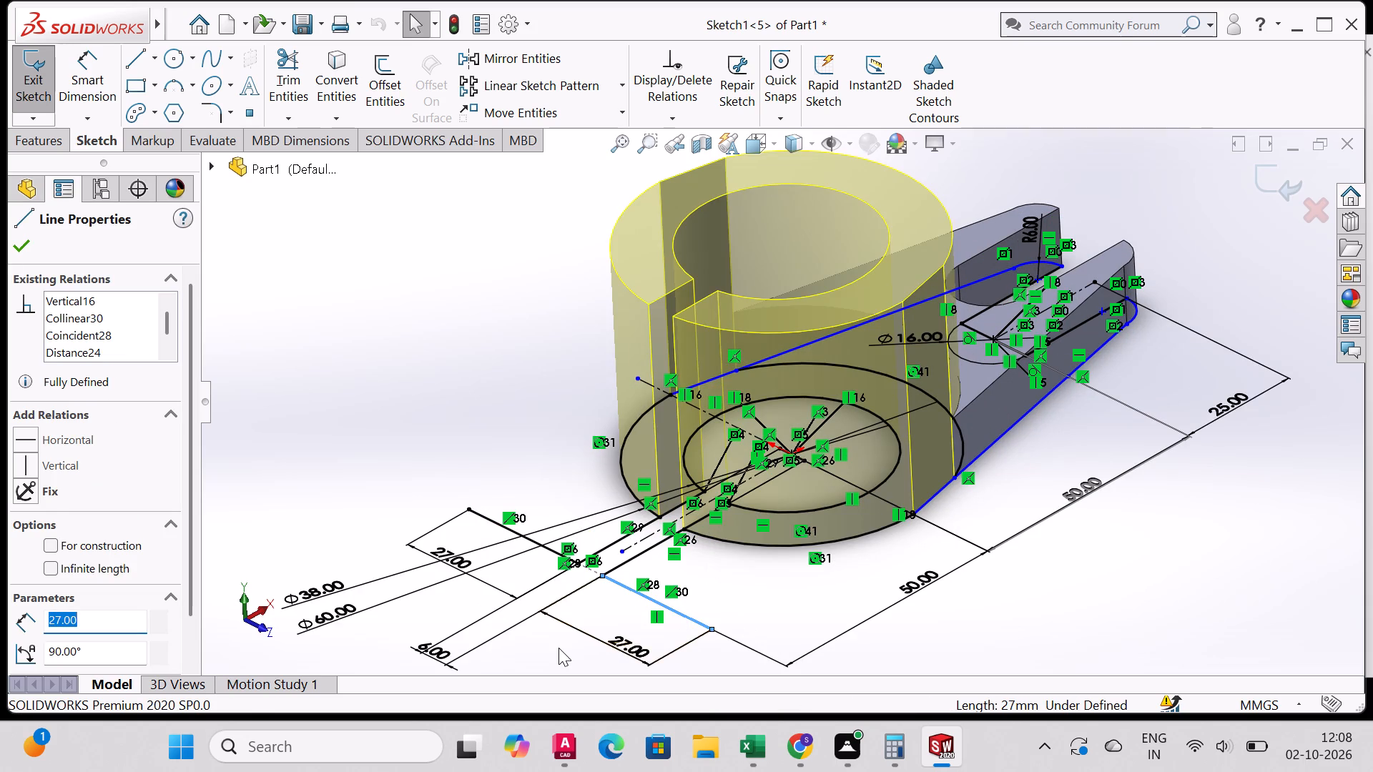
key(Escape)
key(Escape)
key(Escape)
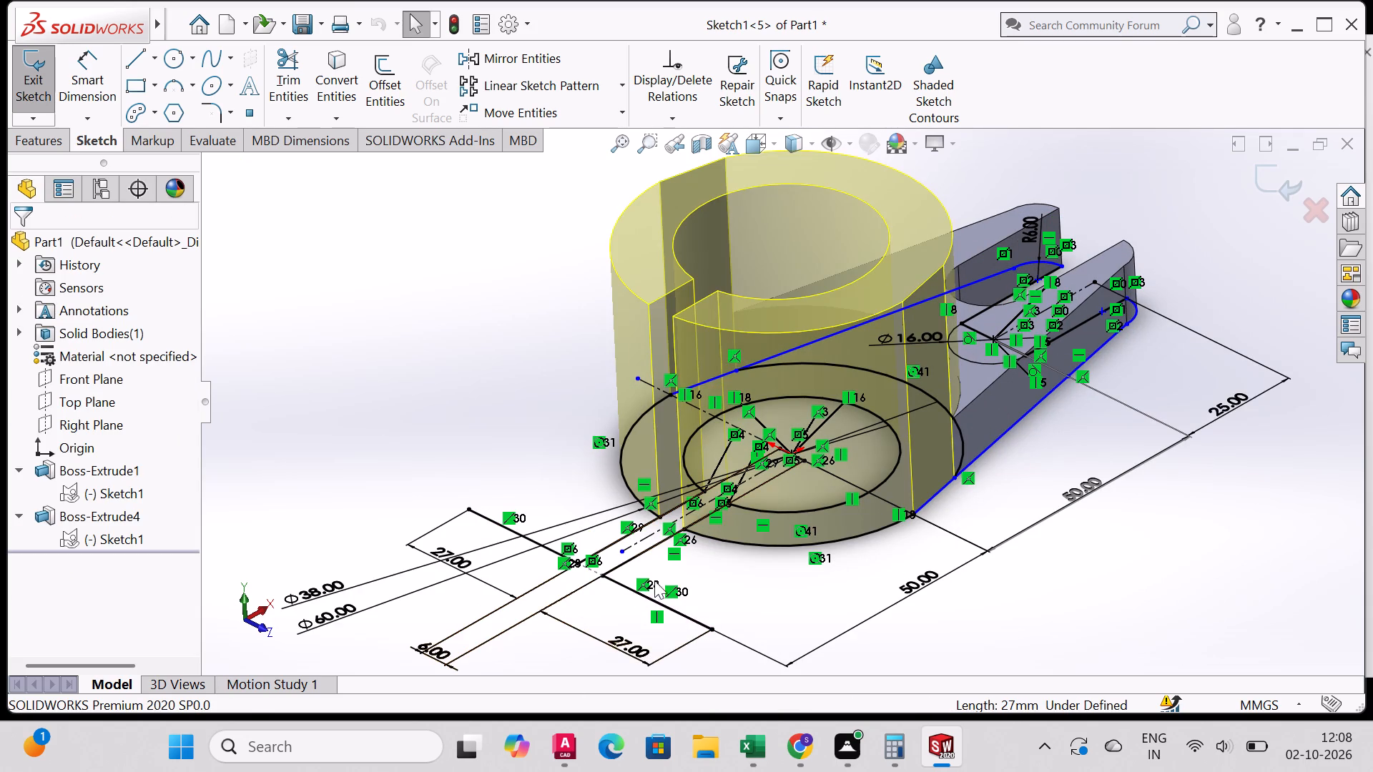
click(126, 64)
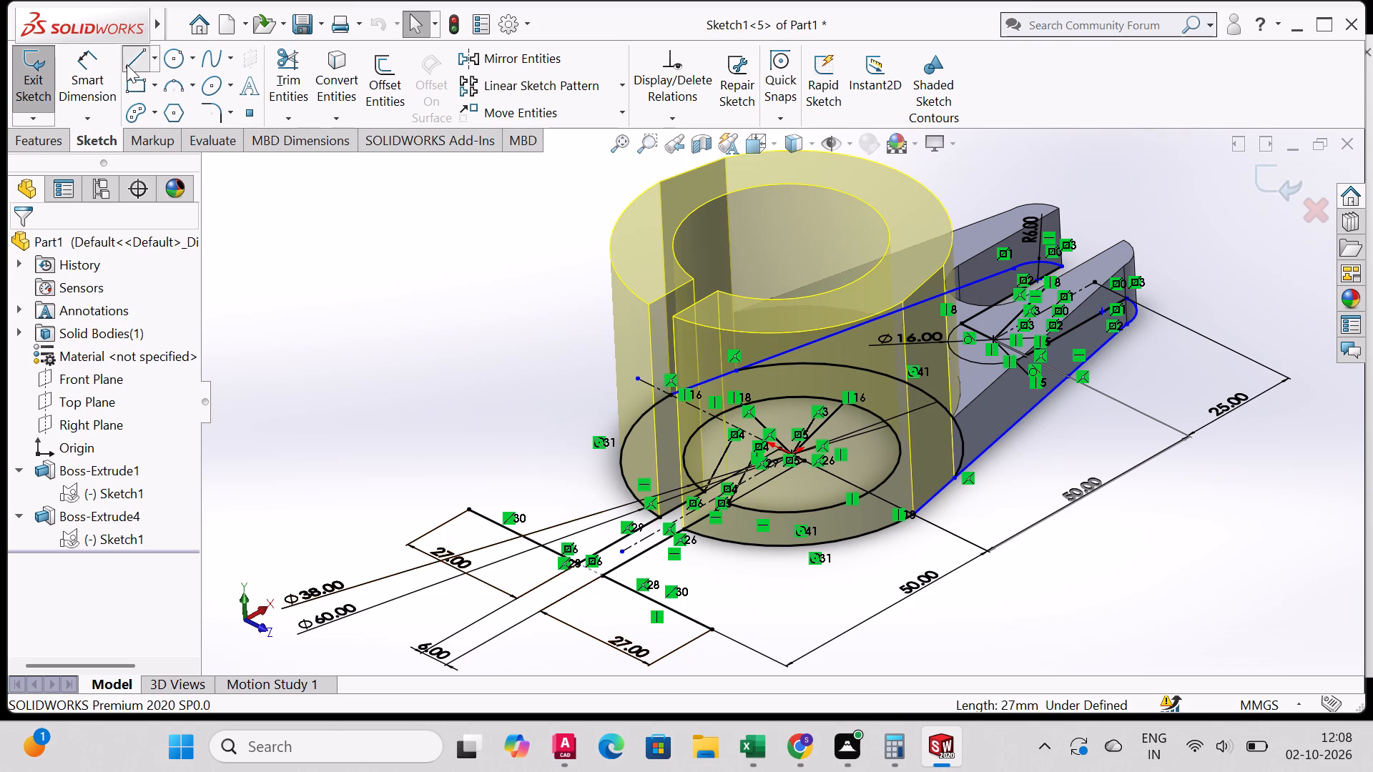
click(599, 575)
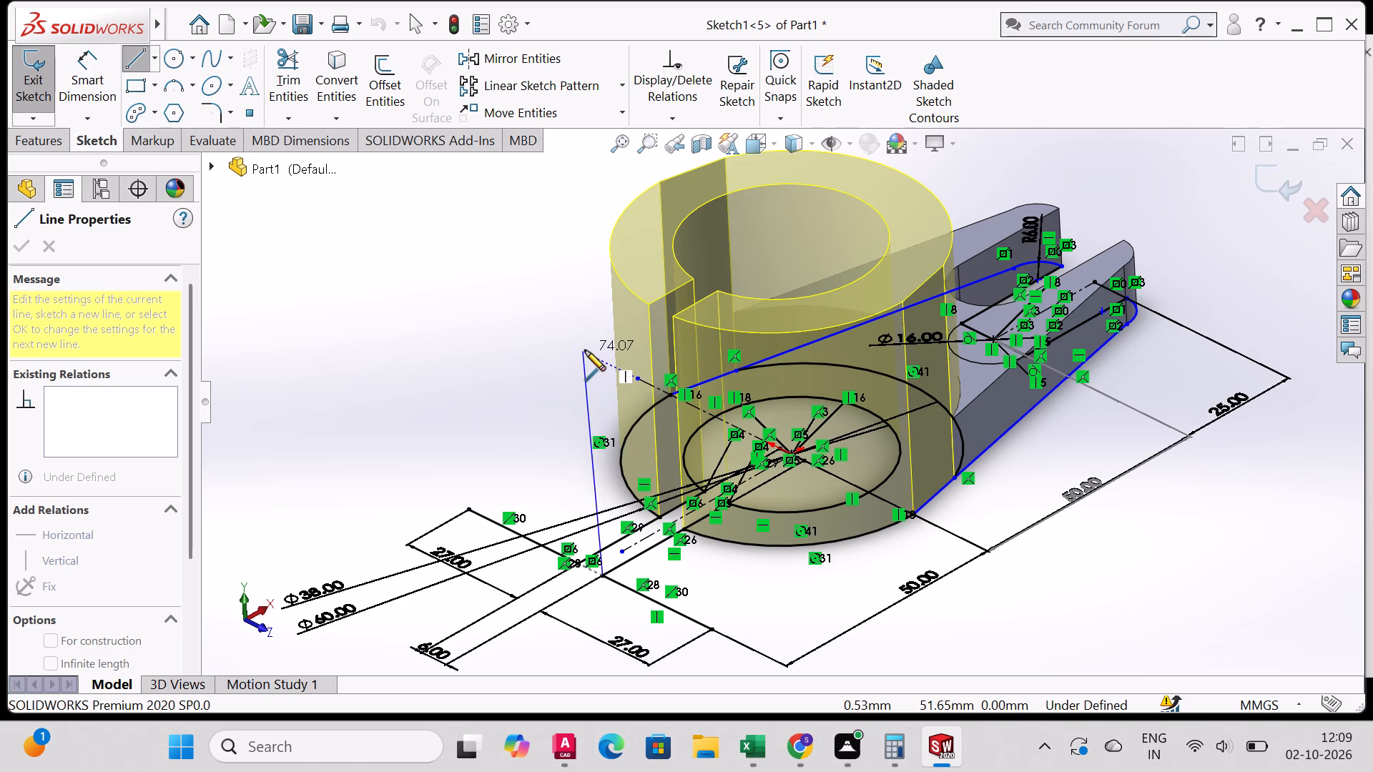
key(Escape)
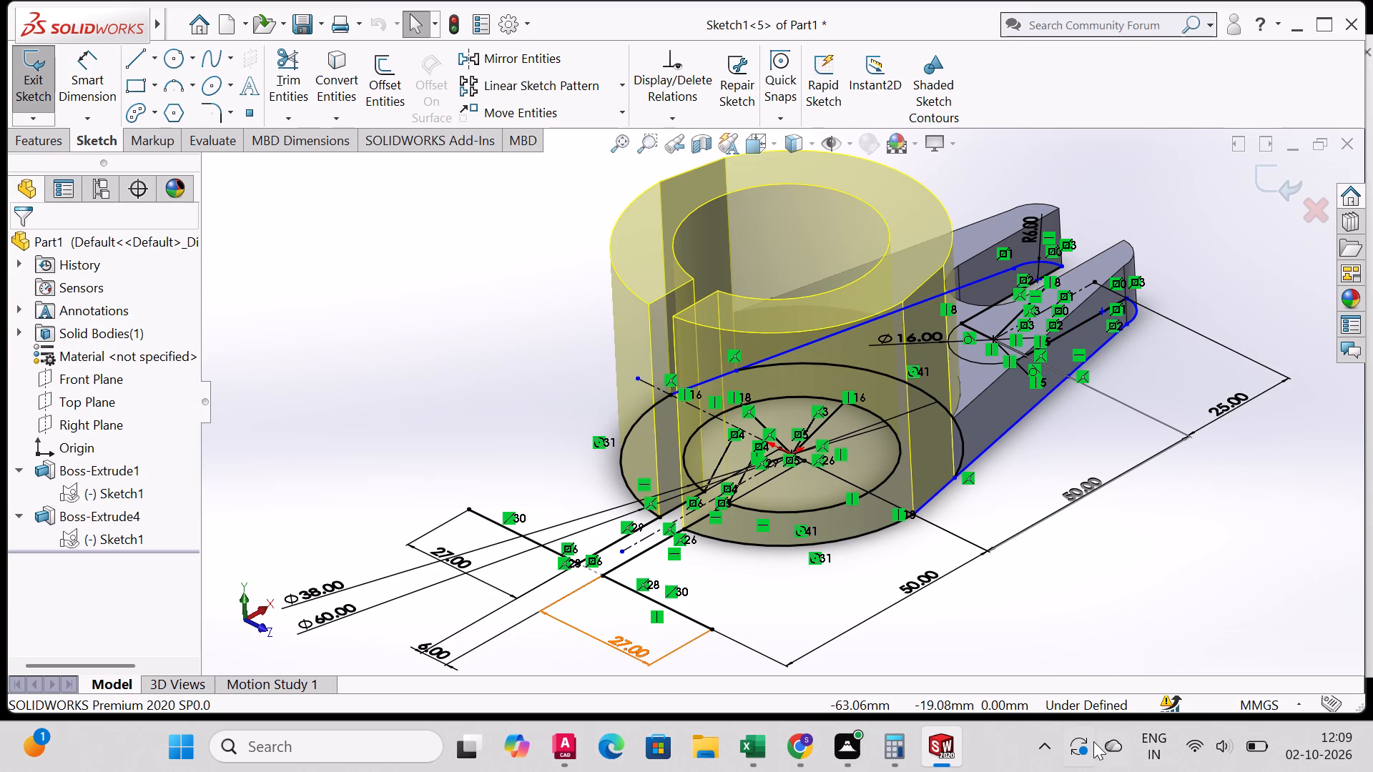
Check the open Sketch1 from the front, back and left views, and close the sketch.
key(ctrl+1)
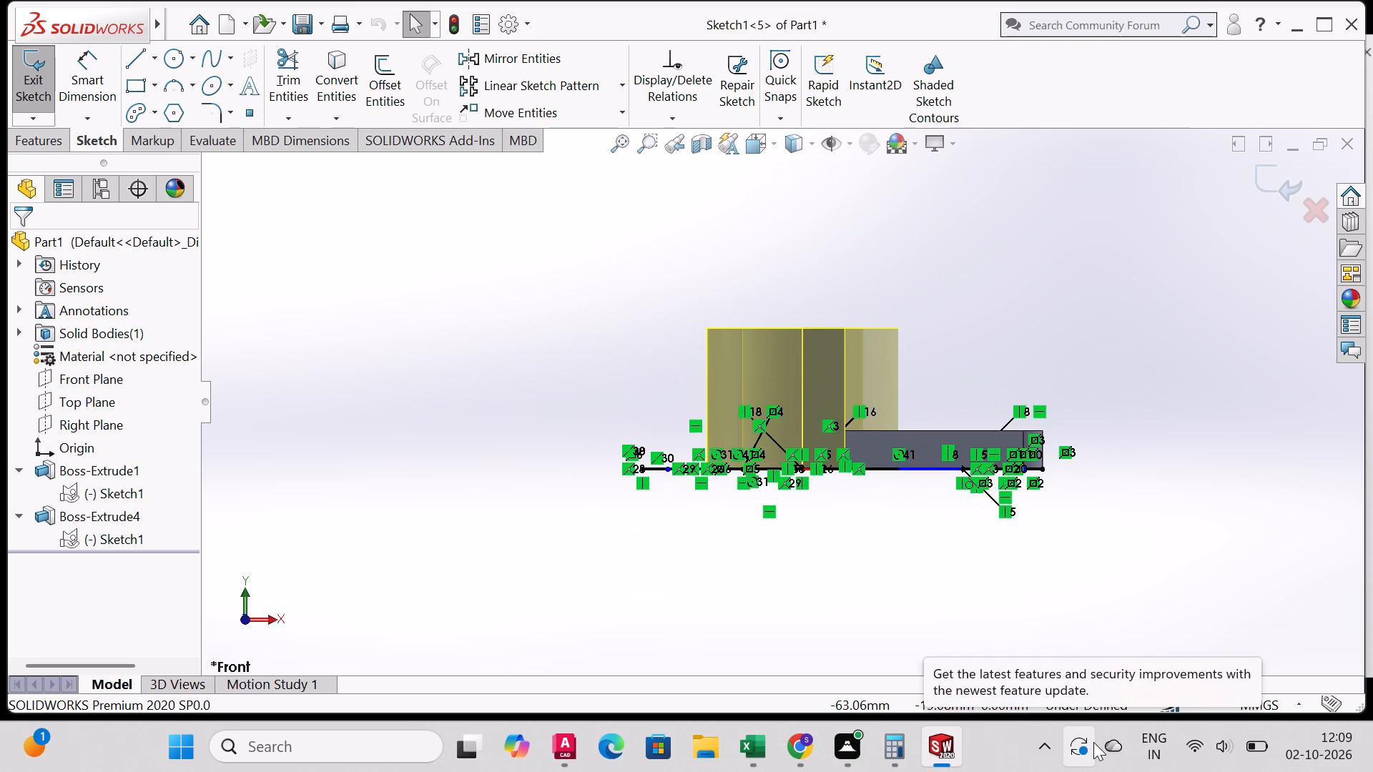
key(ctrl+2)
key(ctrl+3)
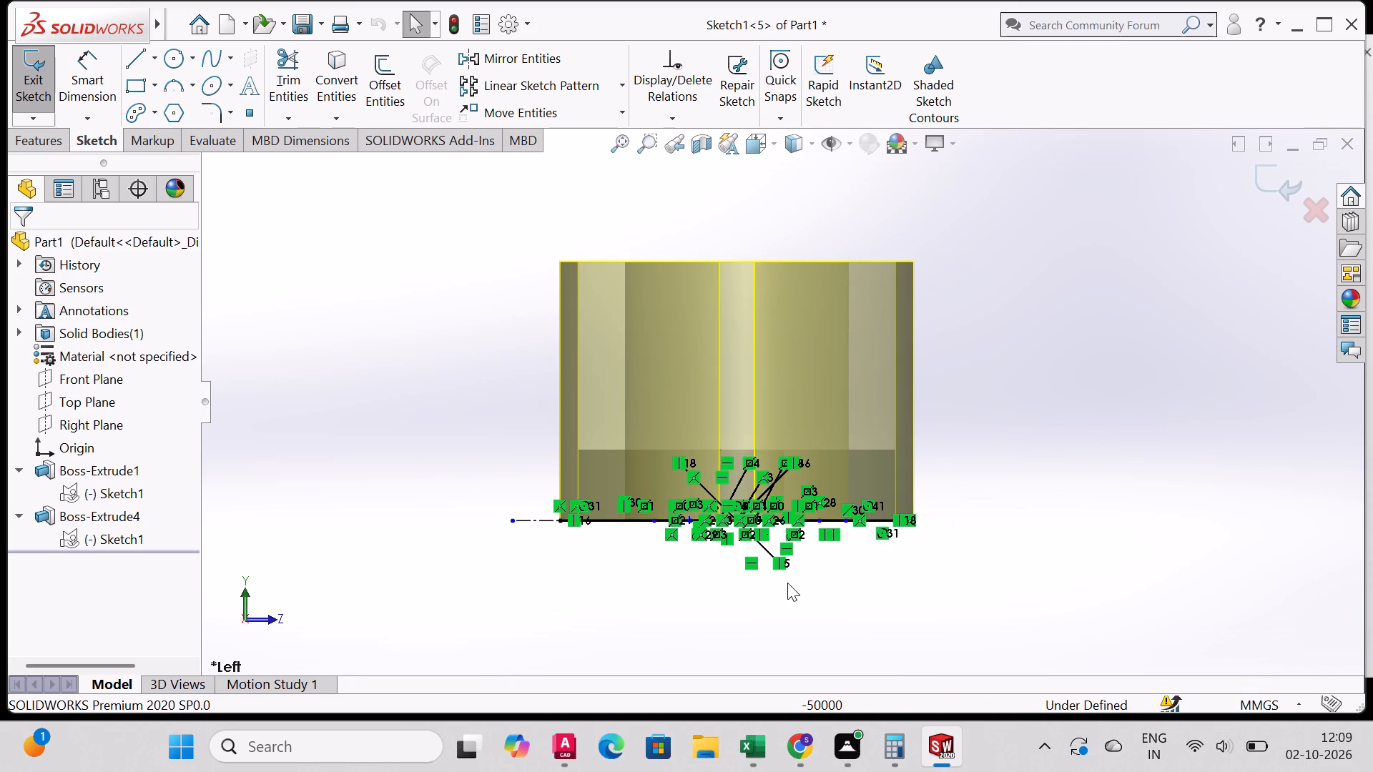
middle_drag(862, 560, 865, 568)
scroll(862, 560, down, 1)
click(29, 82)
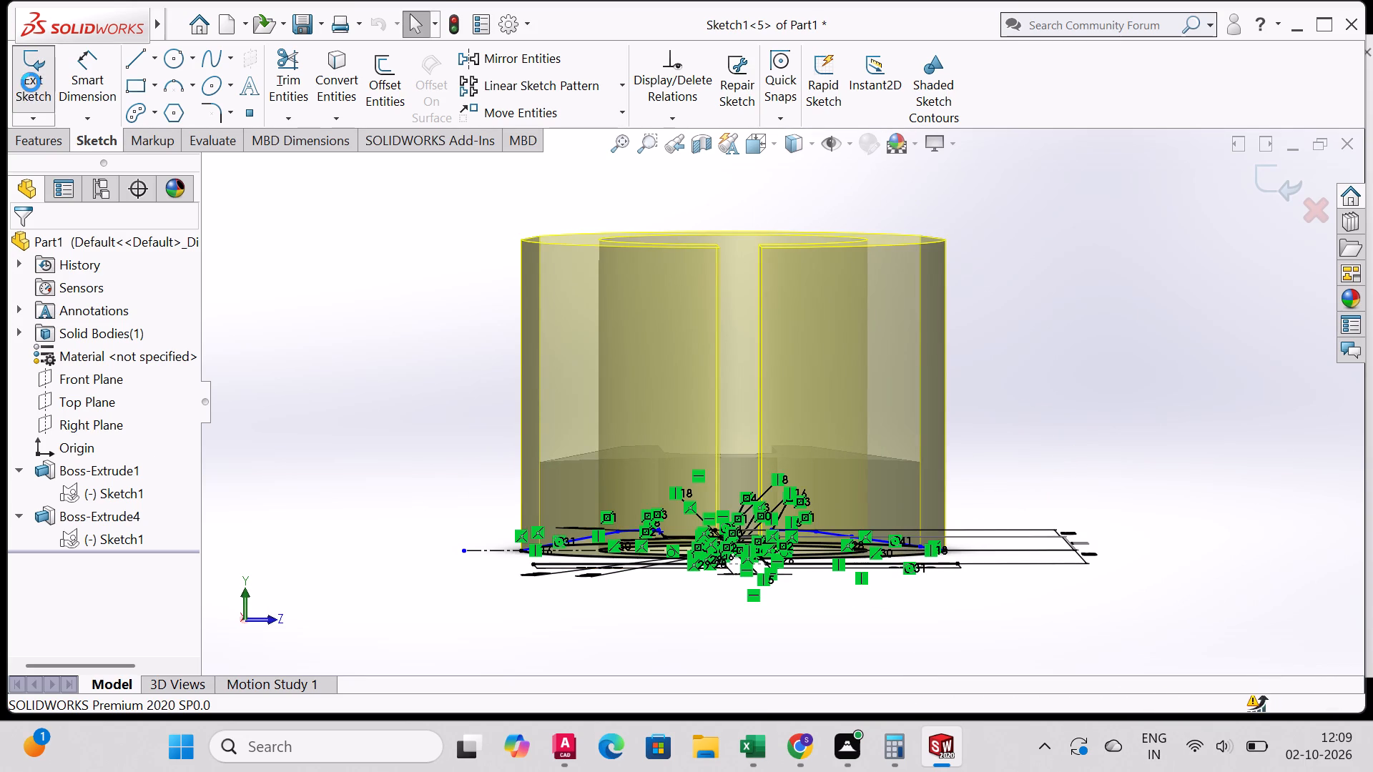
click(31, 81)
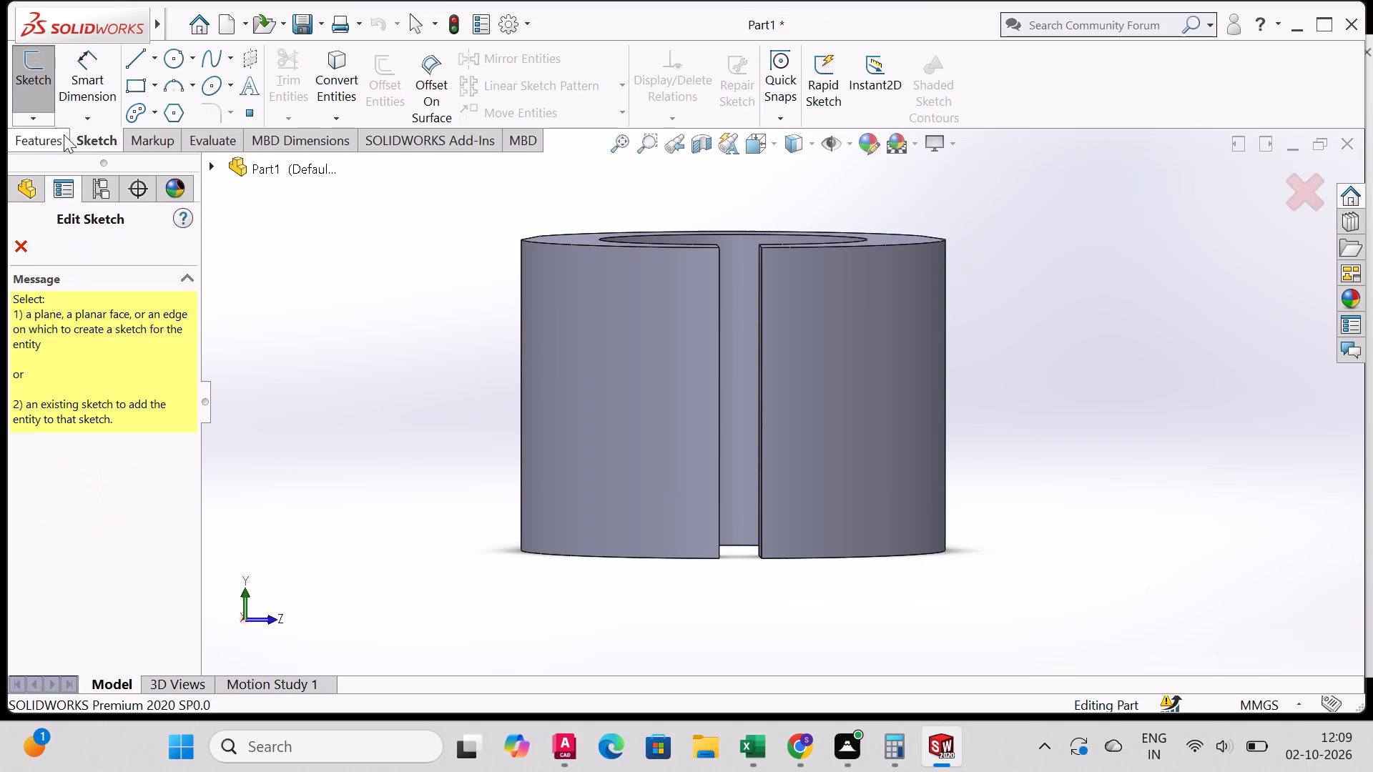
click(29, 79)
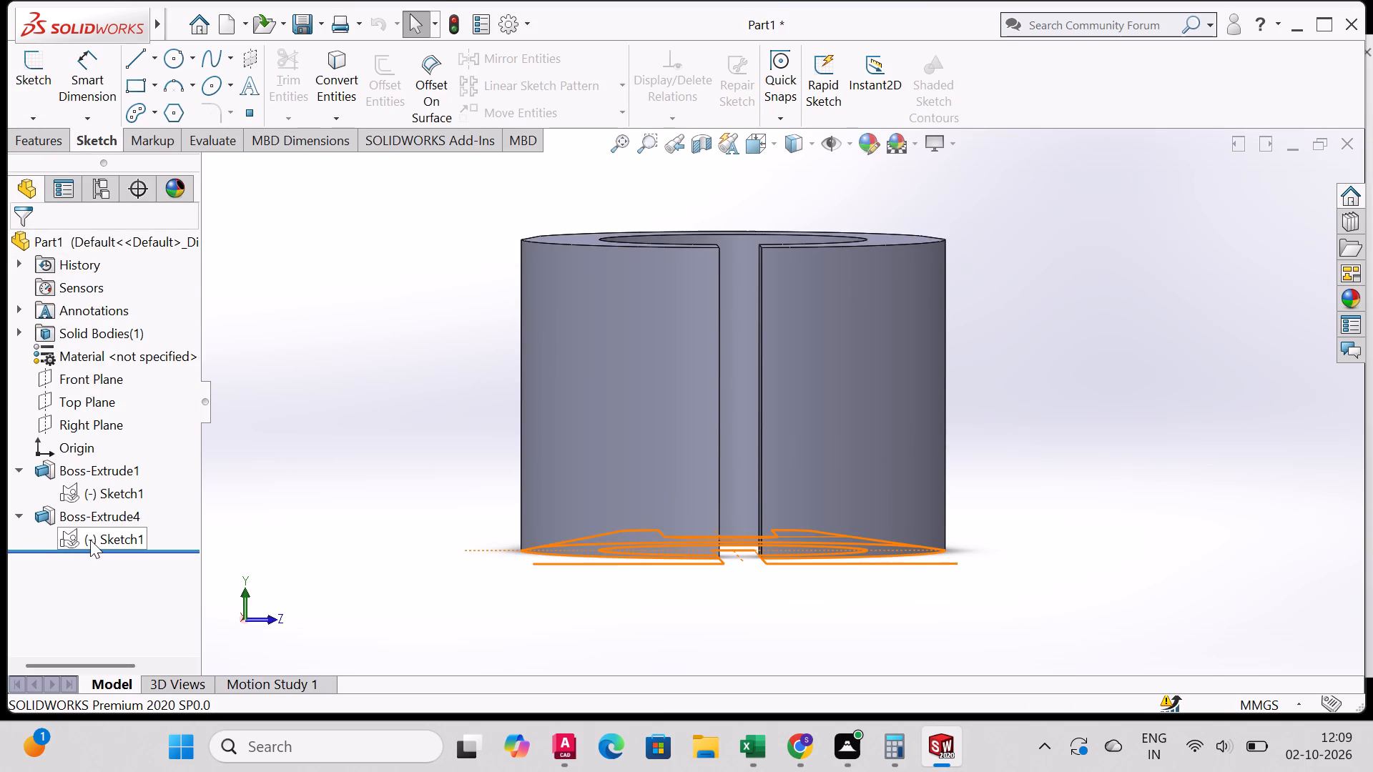
Examine Sketch1 against the split ring boss, and inspect the bracket from its underside and slit side.
click(90, 540)
middle_drag(654, 540, 655, 563)
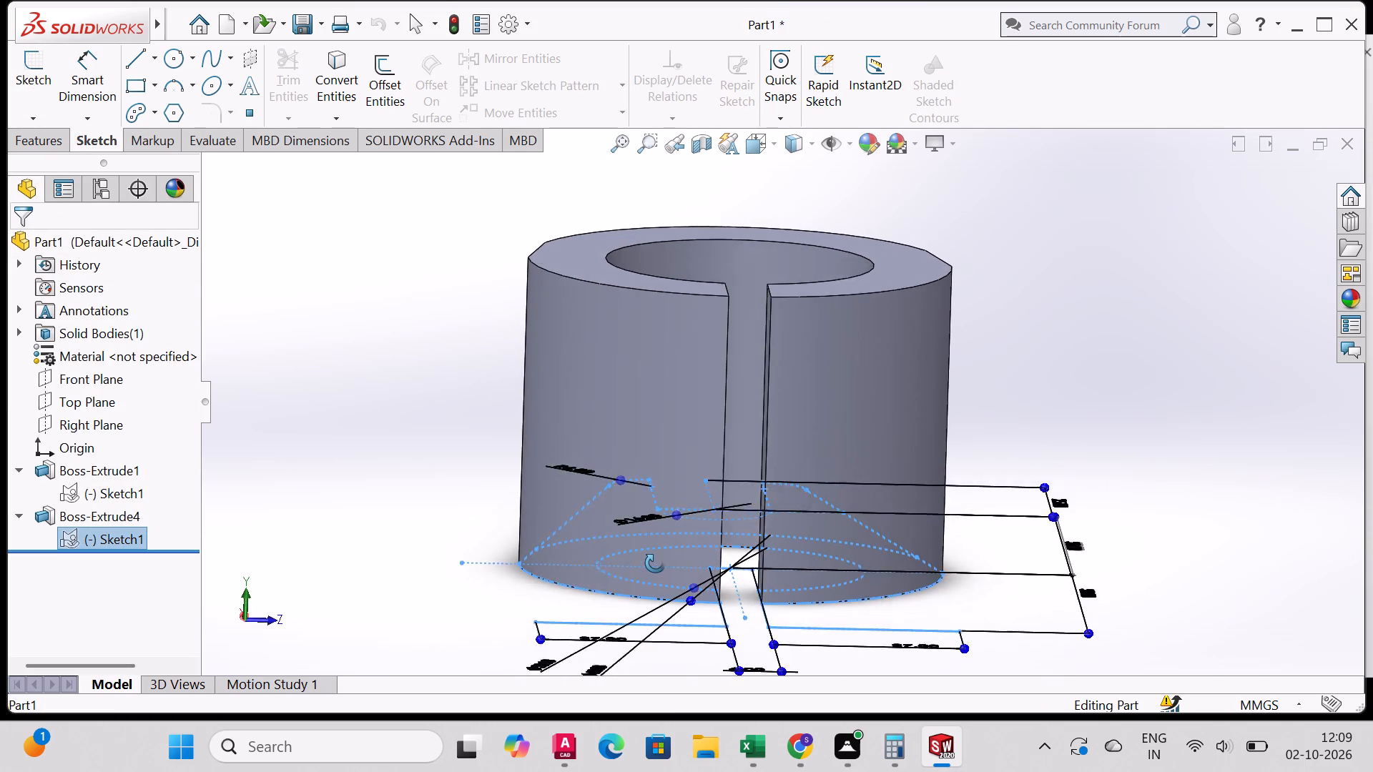
middle_drag(655, 563, 584, 565)
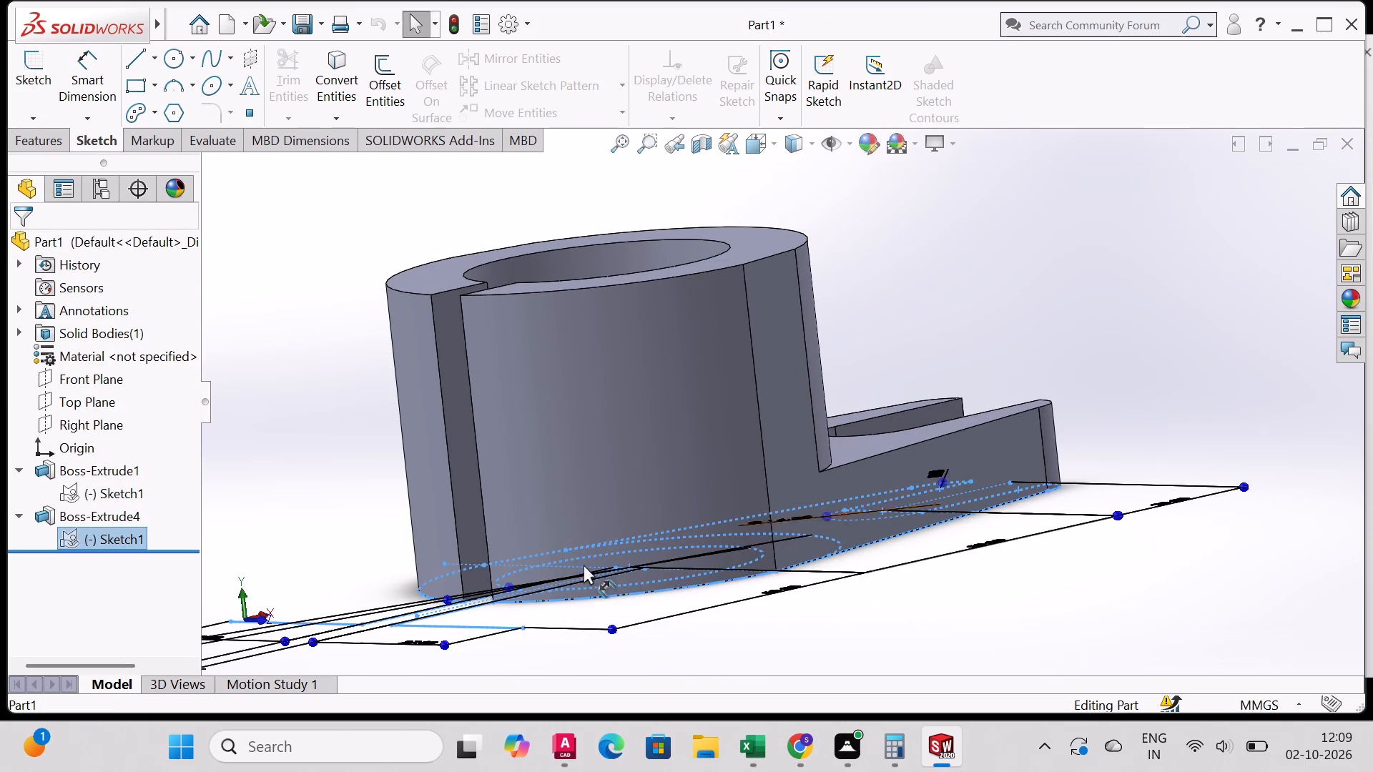
key(Escape)
key(Escape)
key(Escape)
key(Escape)
key(Escape)
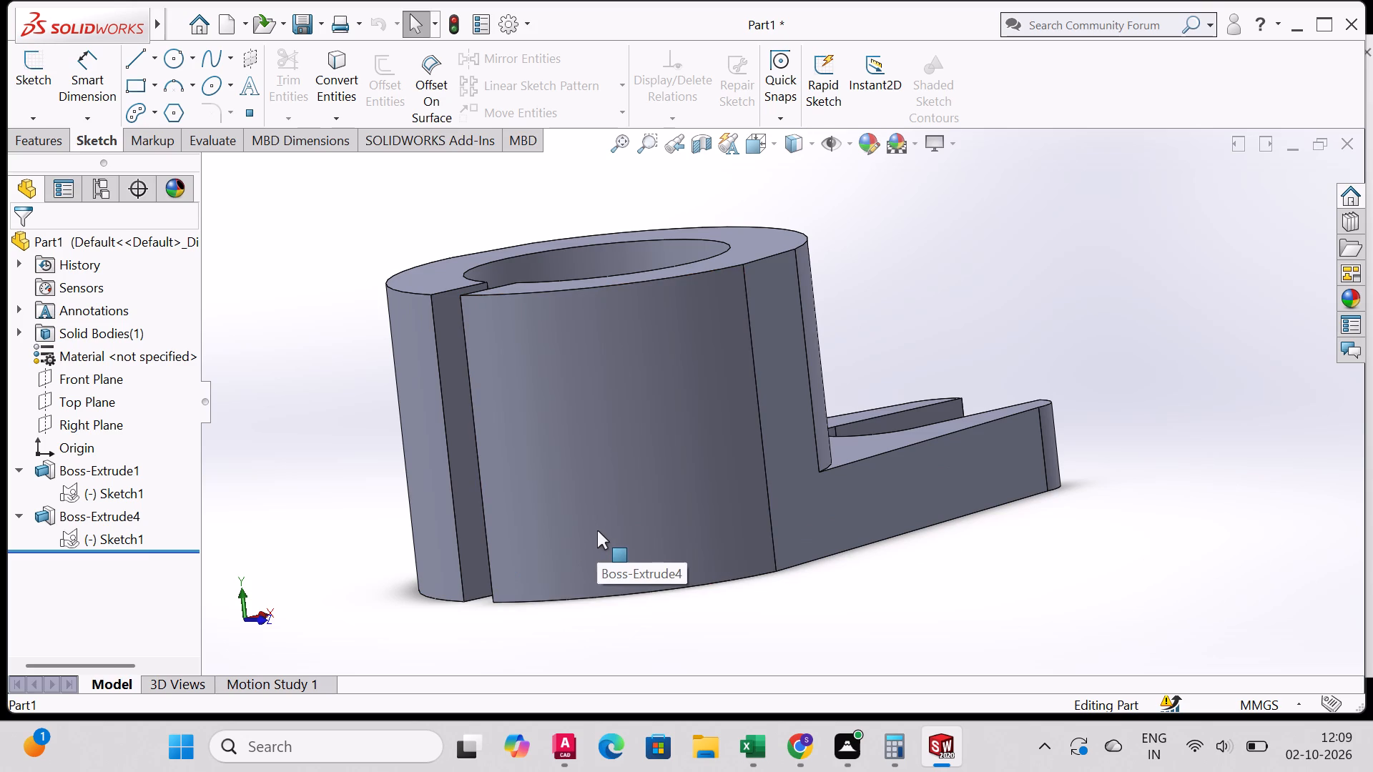
key(Escape)
middle_drag(1252, 613, 941, 687)
scroll(1251, 613, down, 1)
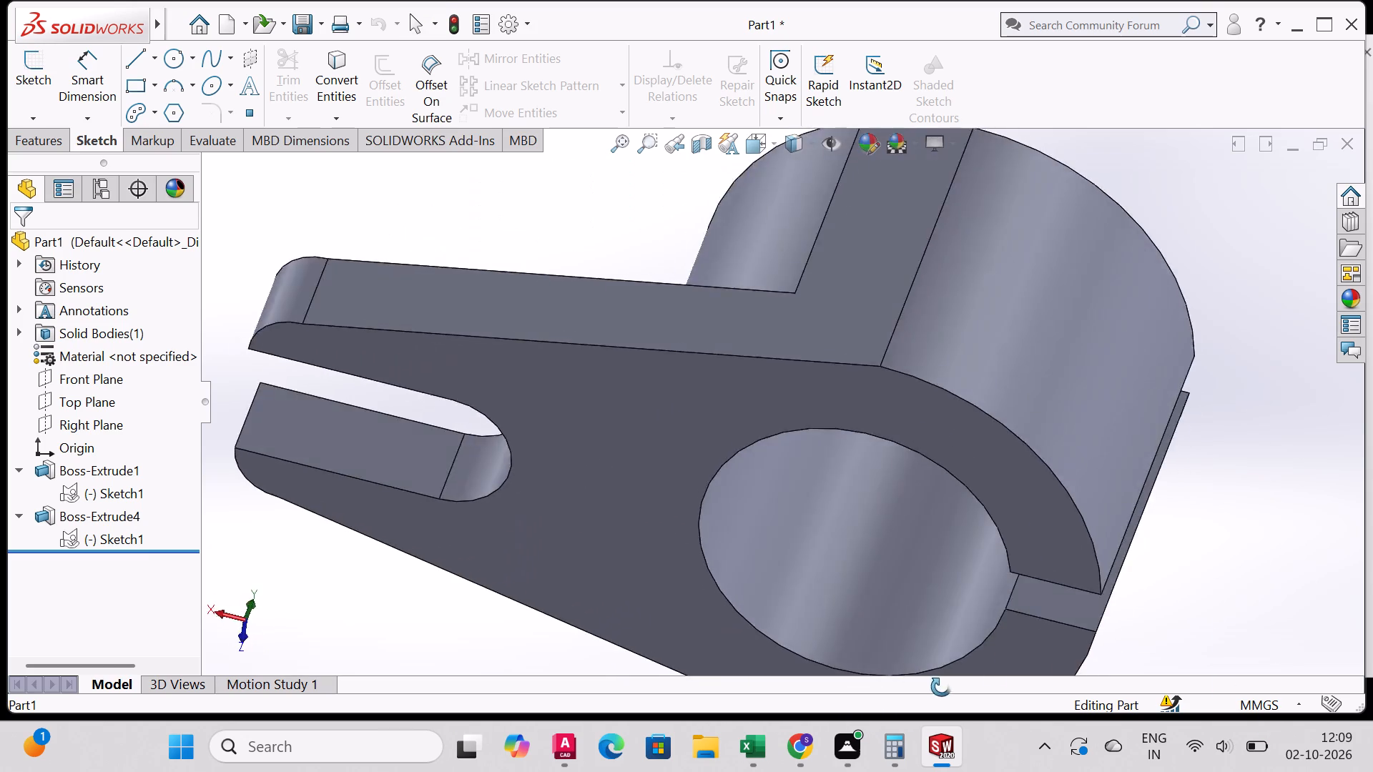
middle_drag(941, 687, 1197, 299)
scroll(554, 474, up, 4)
middle_drag(506, 481, 559, 505)
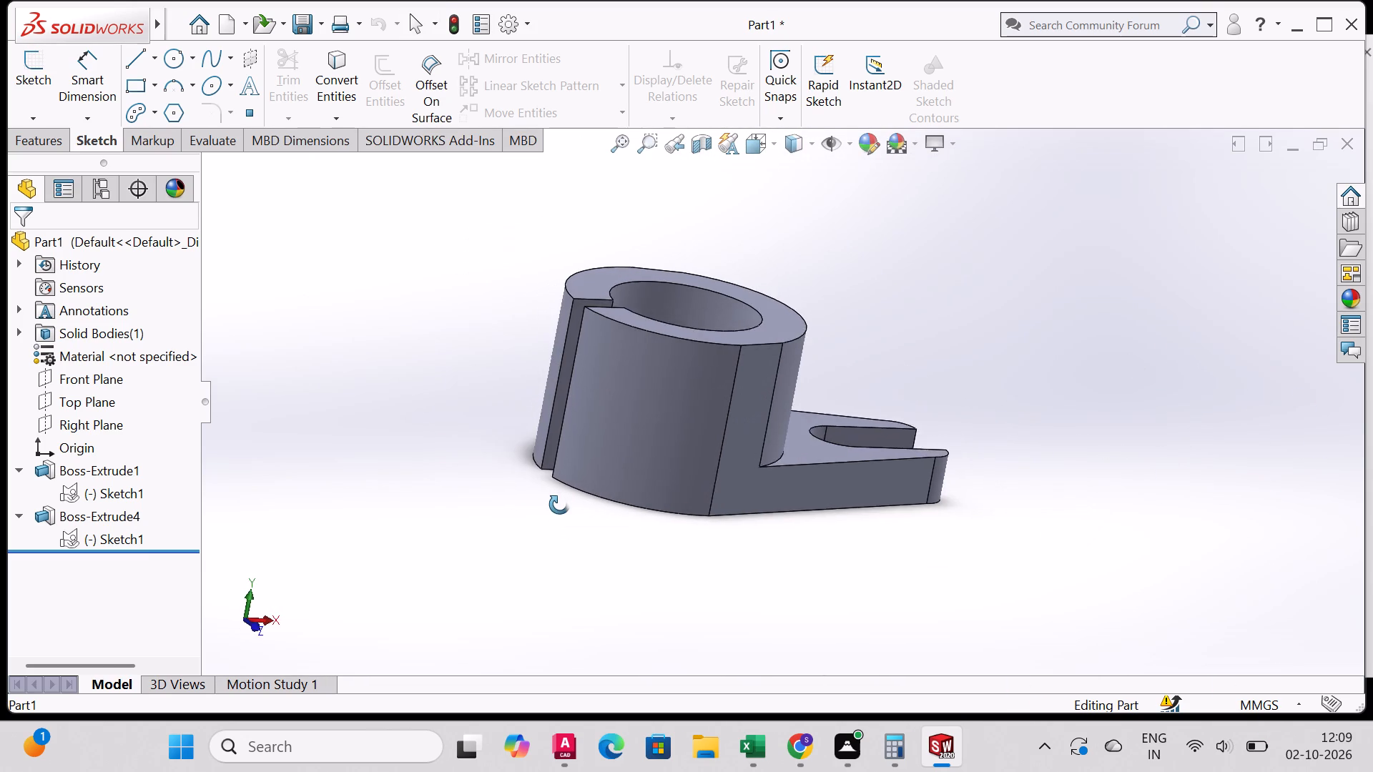
middle_drag(559, 505, 568, 524)
scroll(568, 524, up, 1)
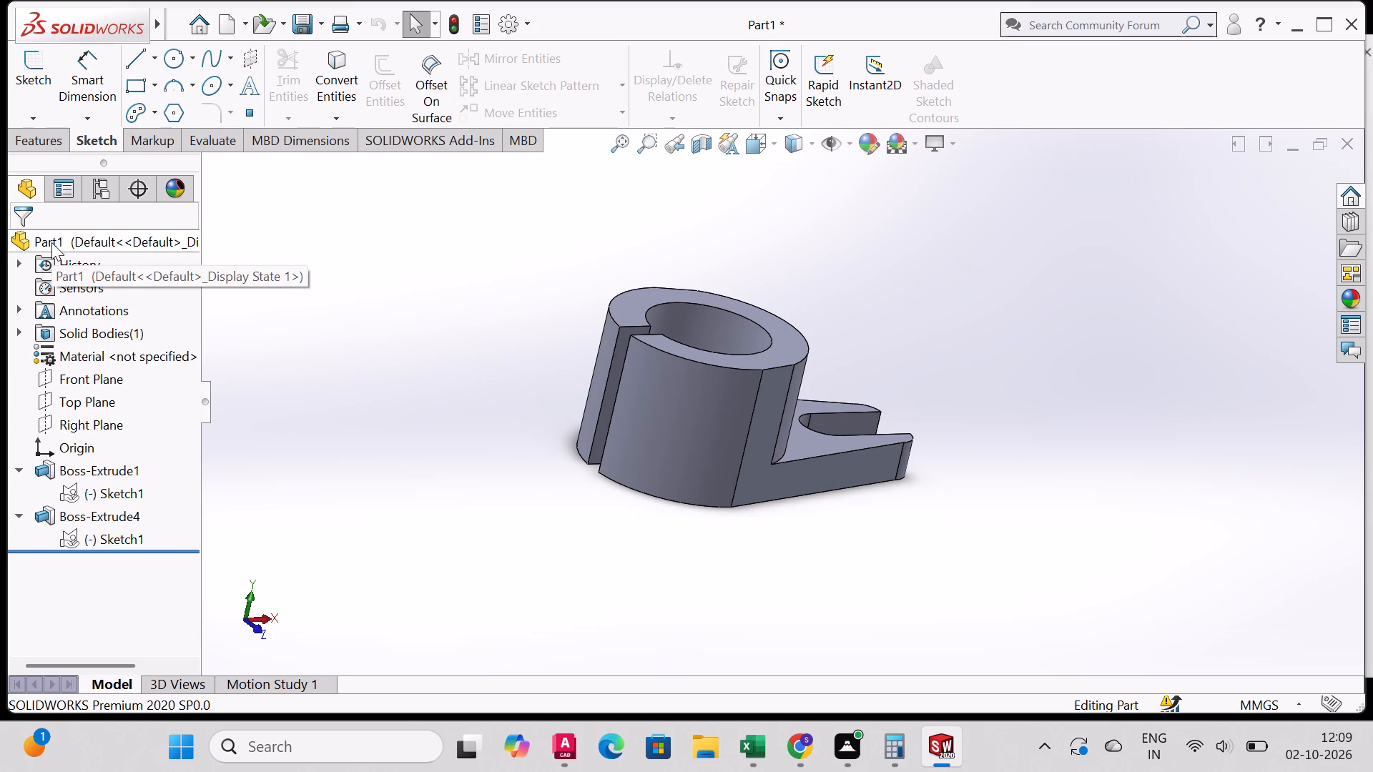
Start a new sketch on the Right Plane.
click(39, 74)
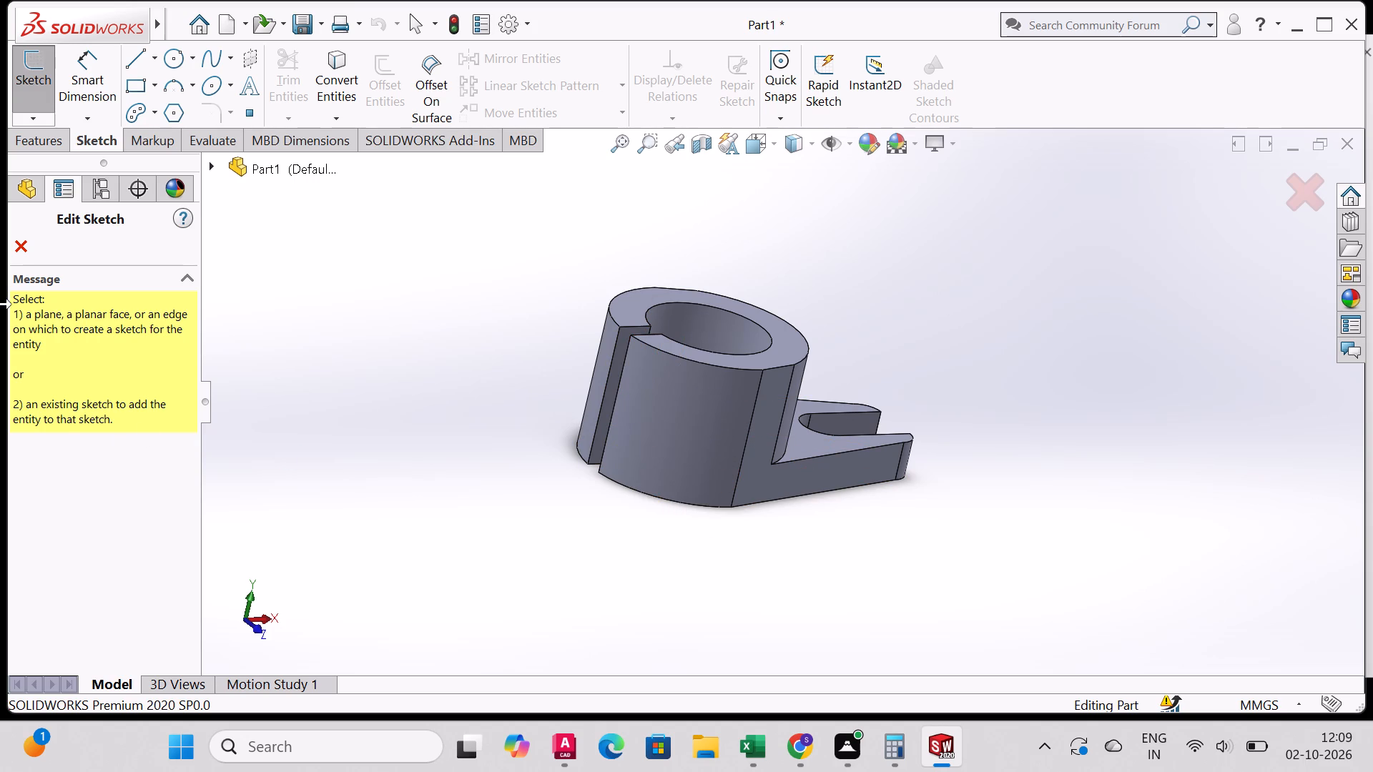
click(25, 253)
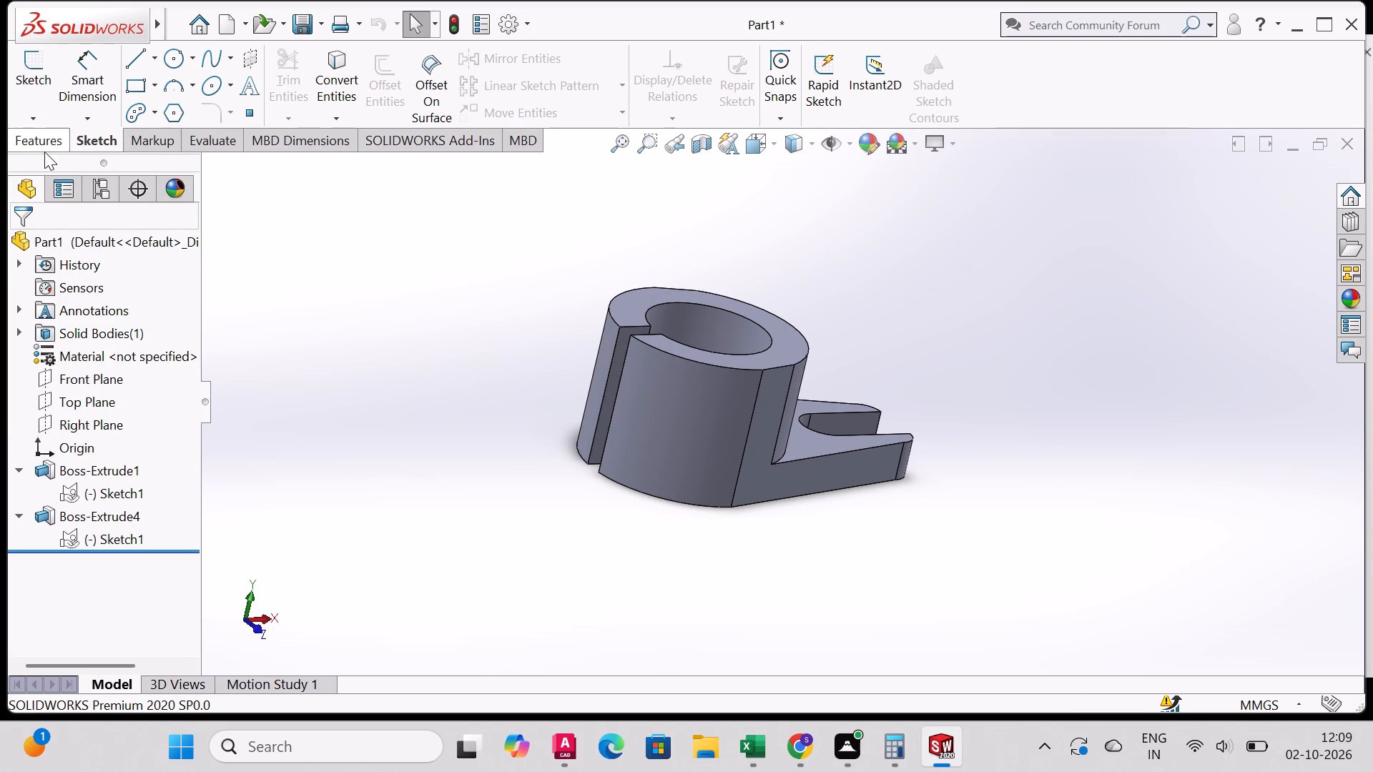
click(130, 244)
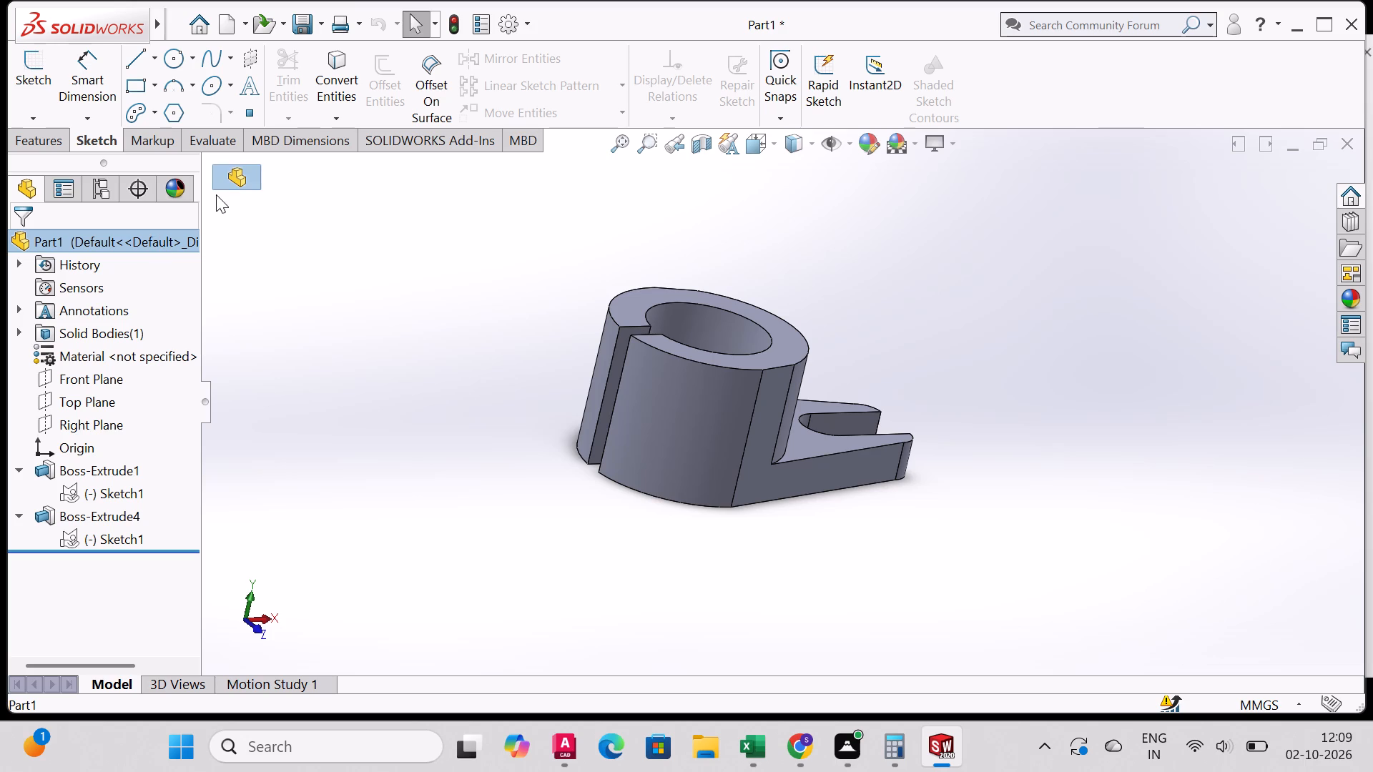
click(227, 177)
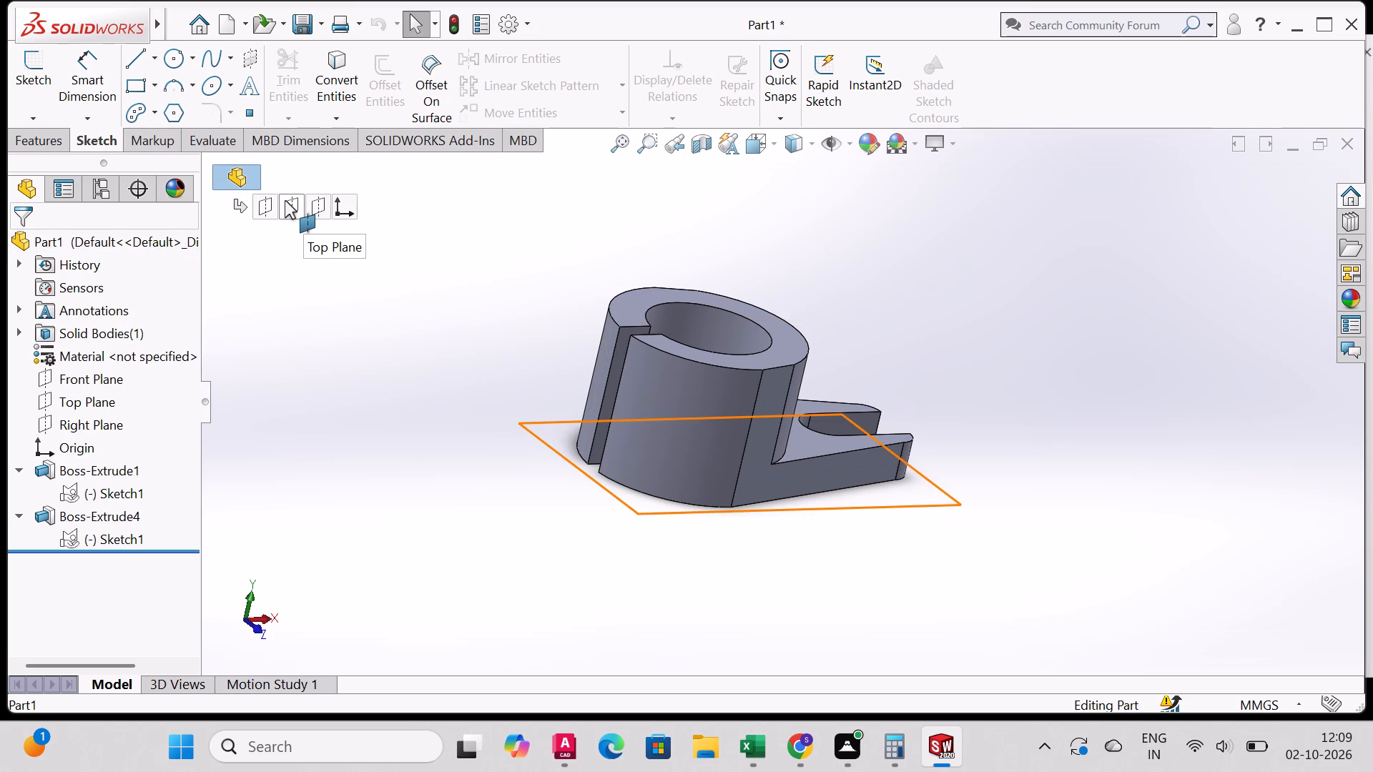
click(321, 200)
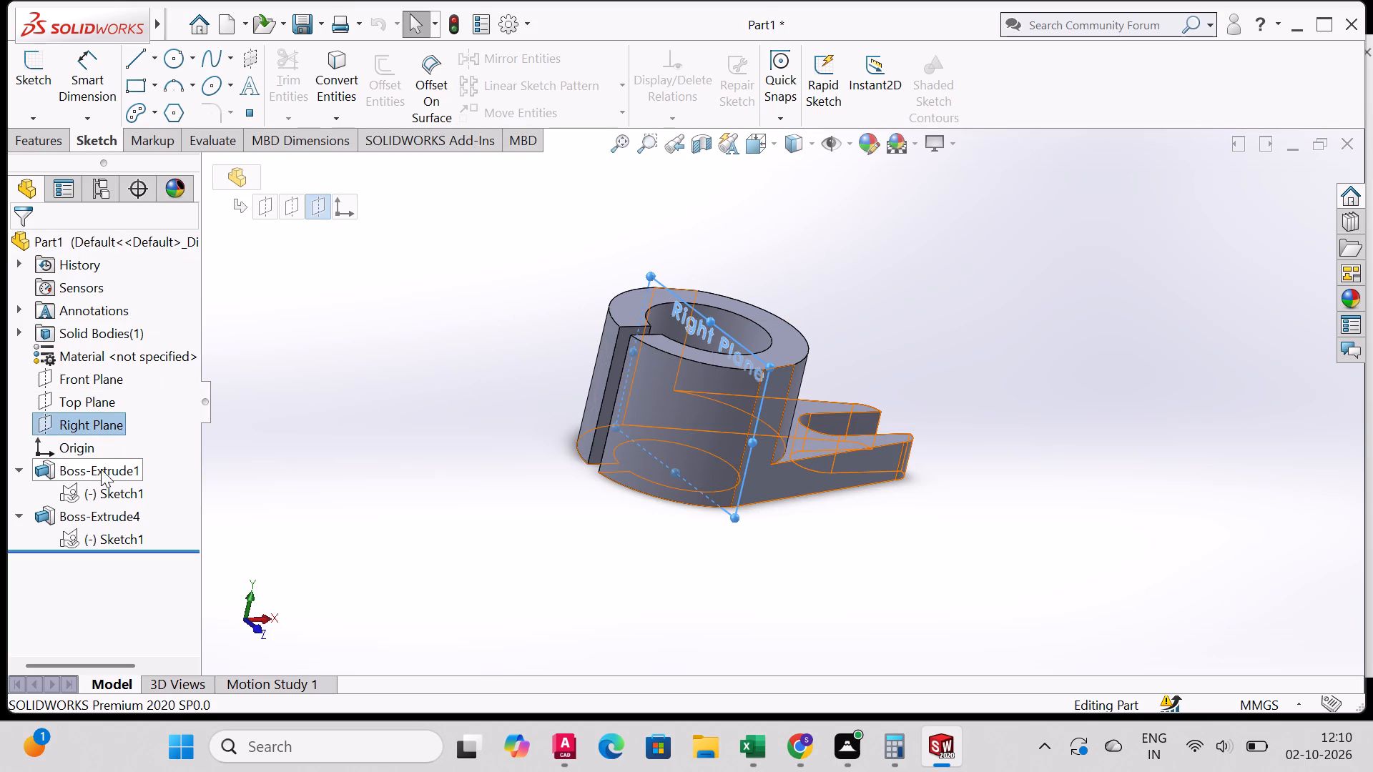
click(317, 209)
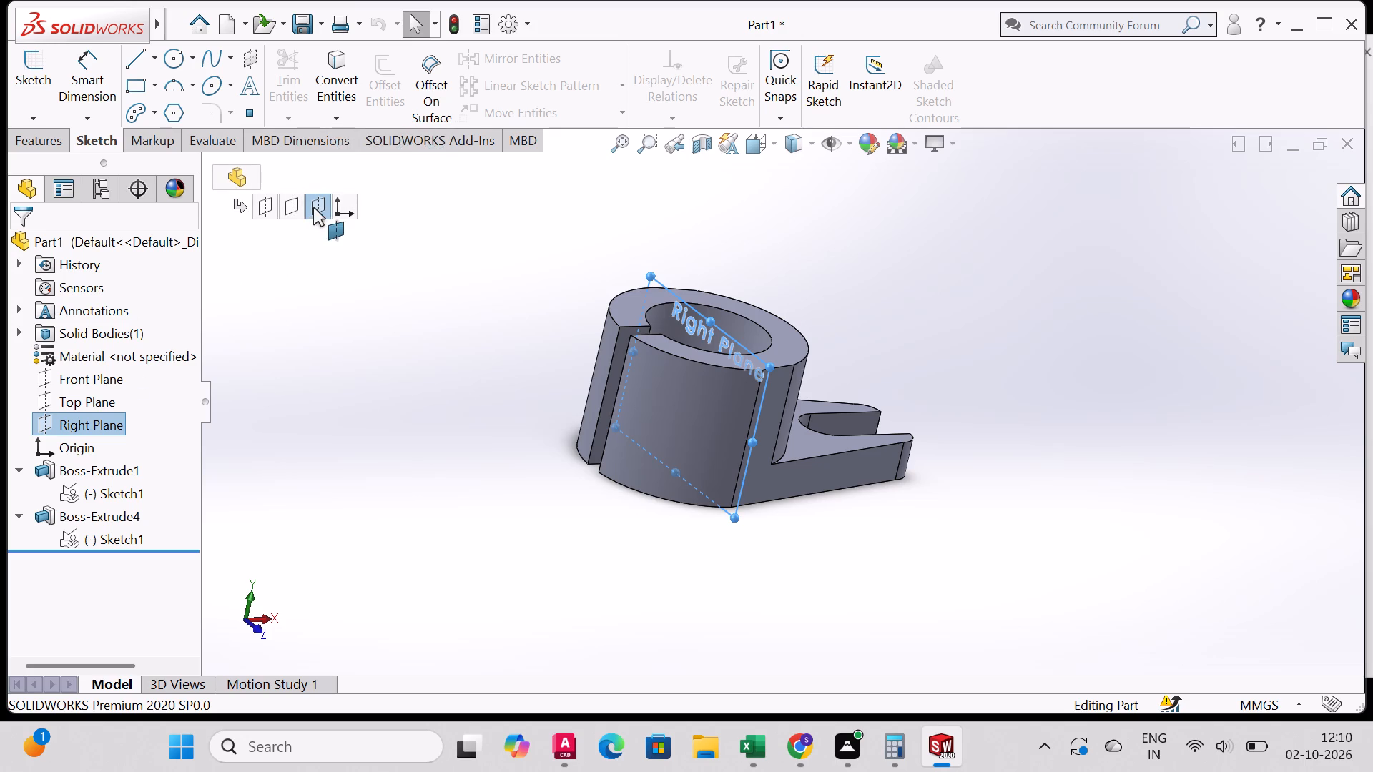
click(313, 207)
click(340, 146)
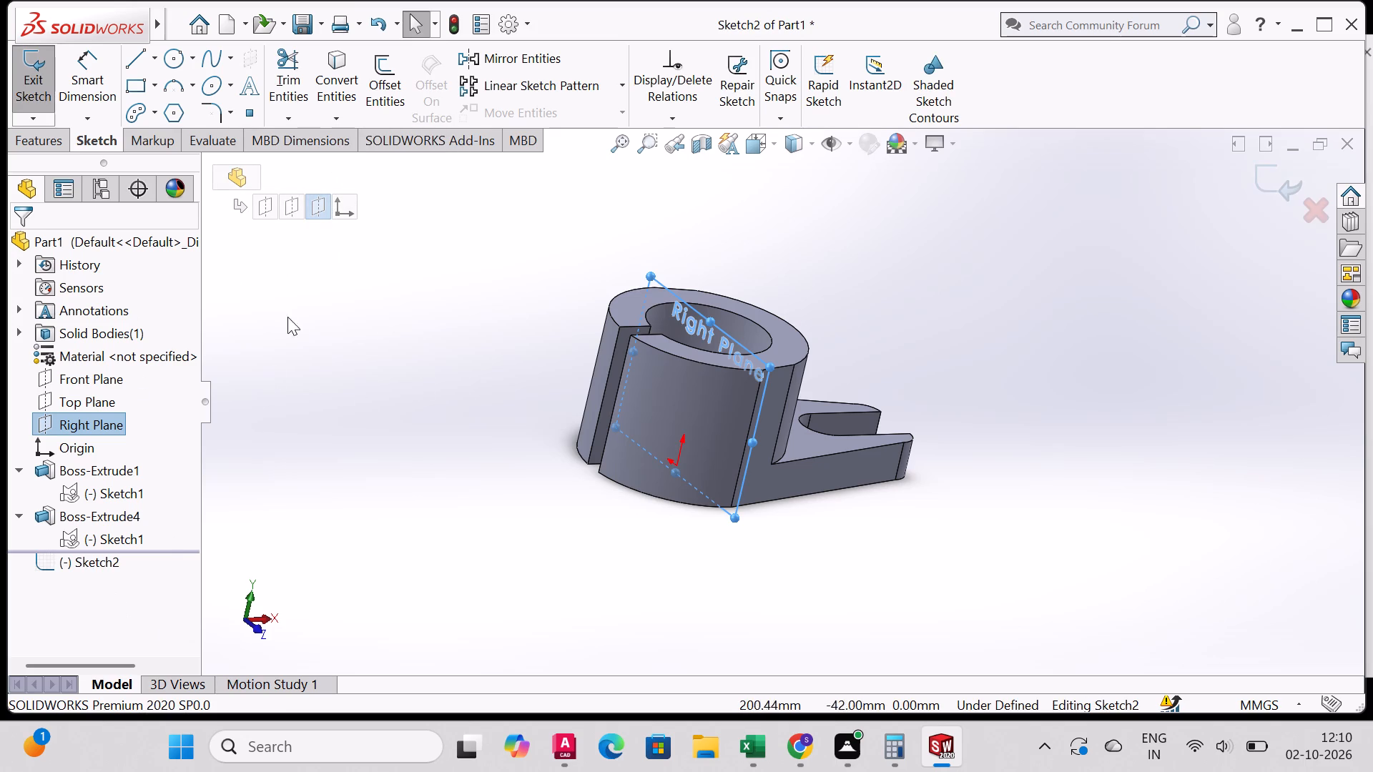
click(323, 208)
double_click(349, 146)
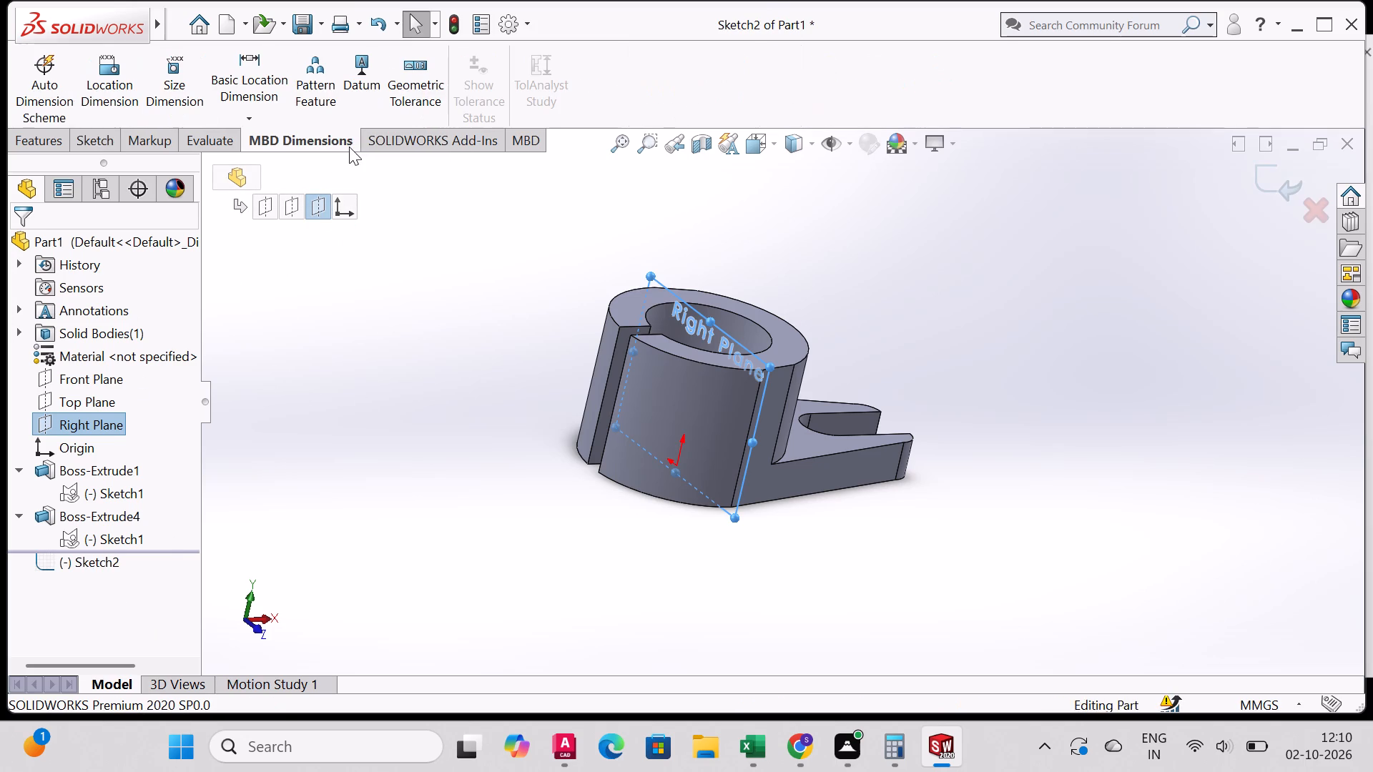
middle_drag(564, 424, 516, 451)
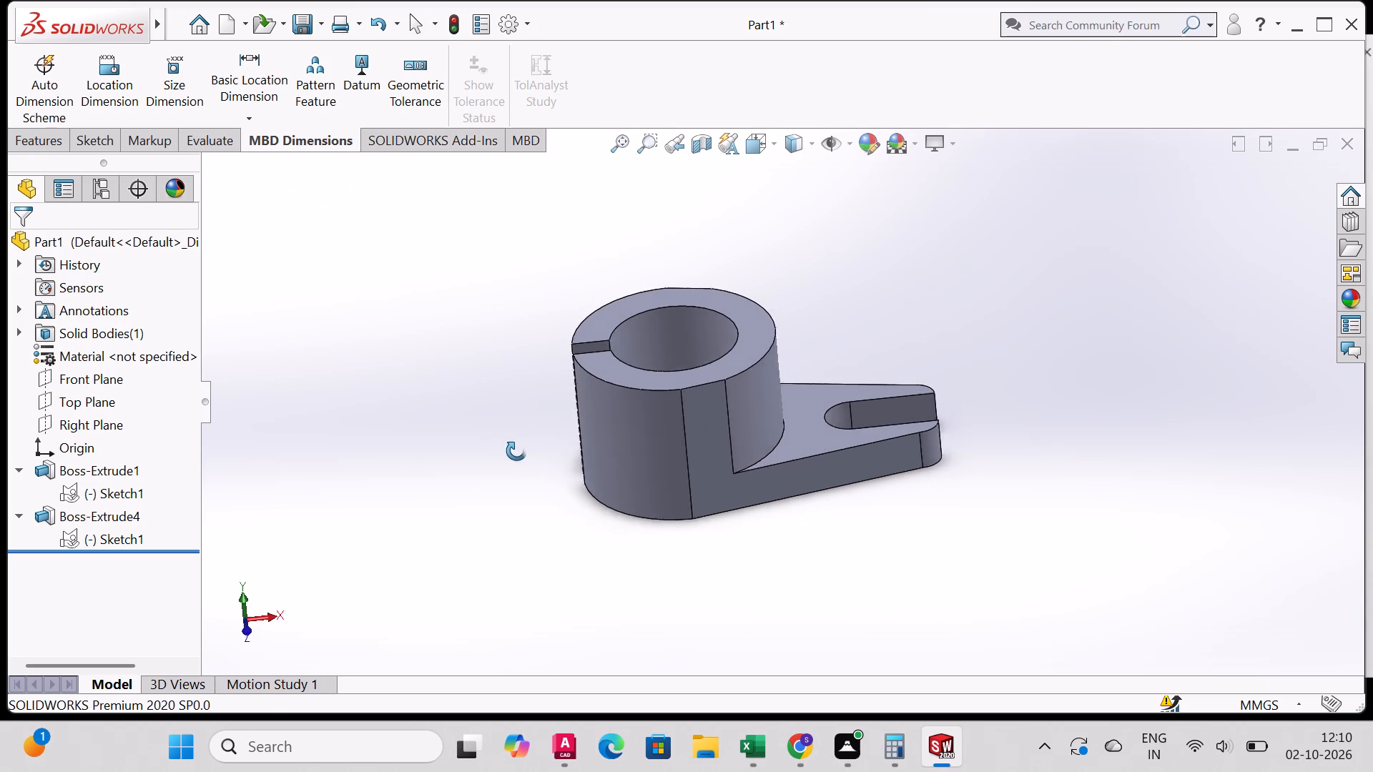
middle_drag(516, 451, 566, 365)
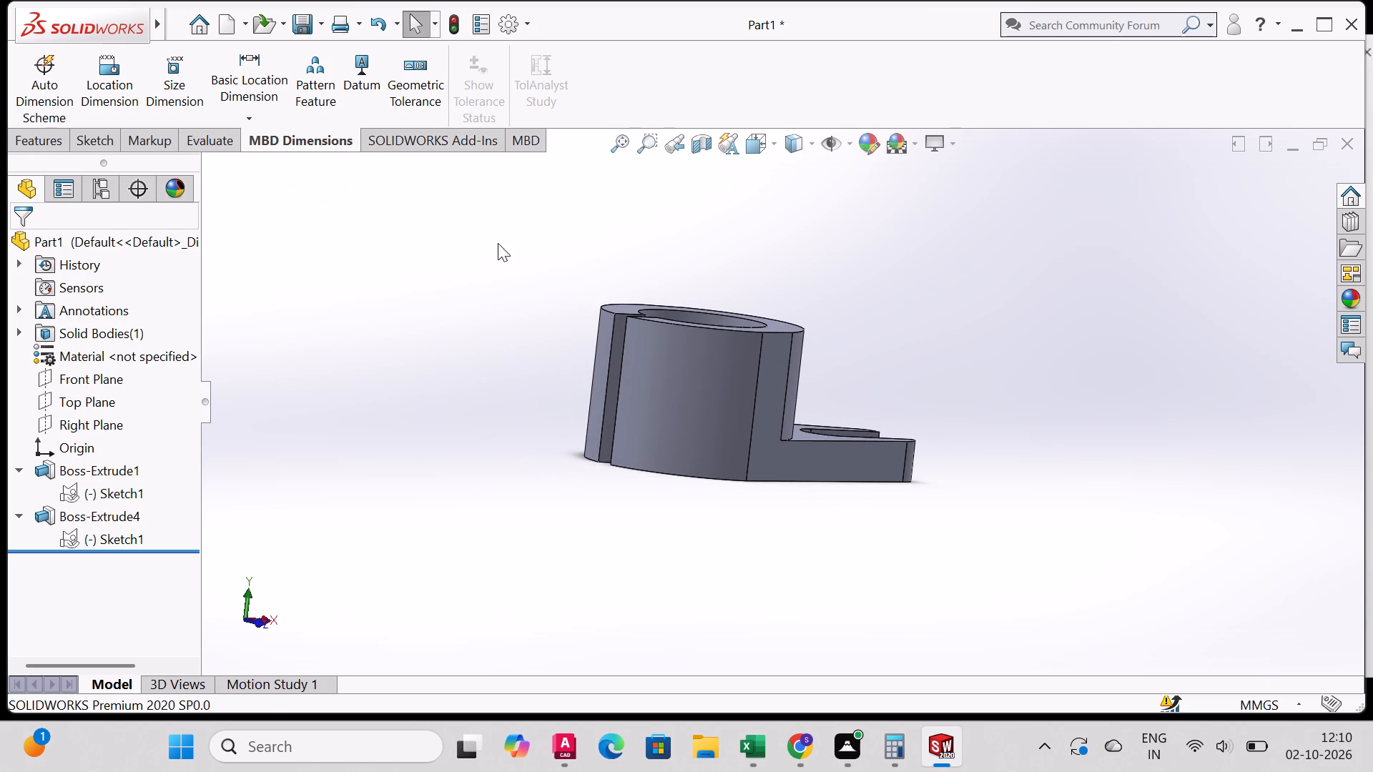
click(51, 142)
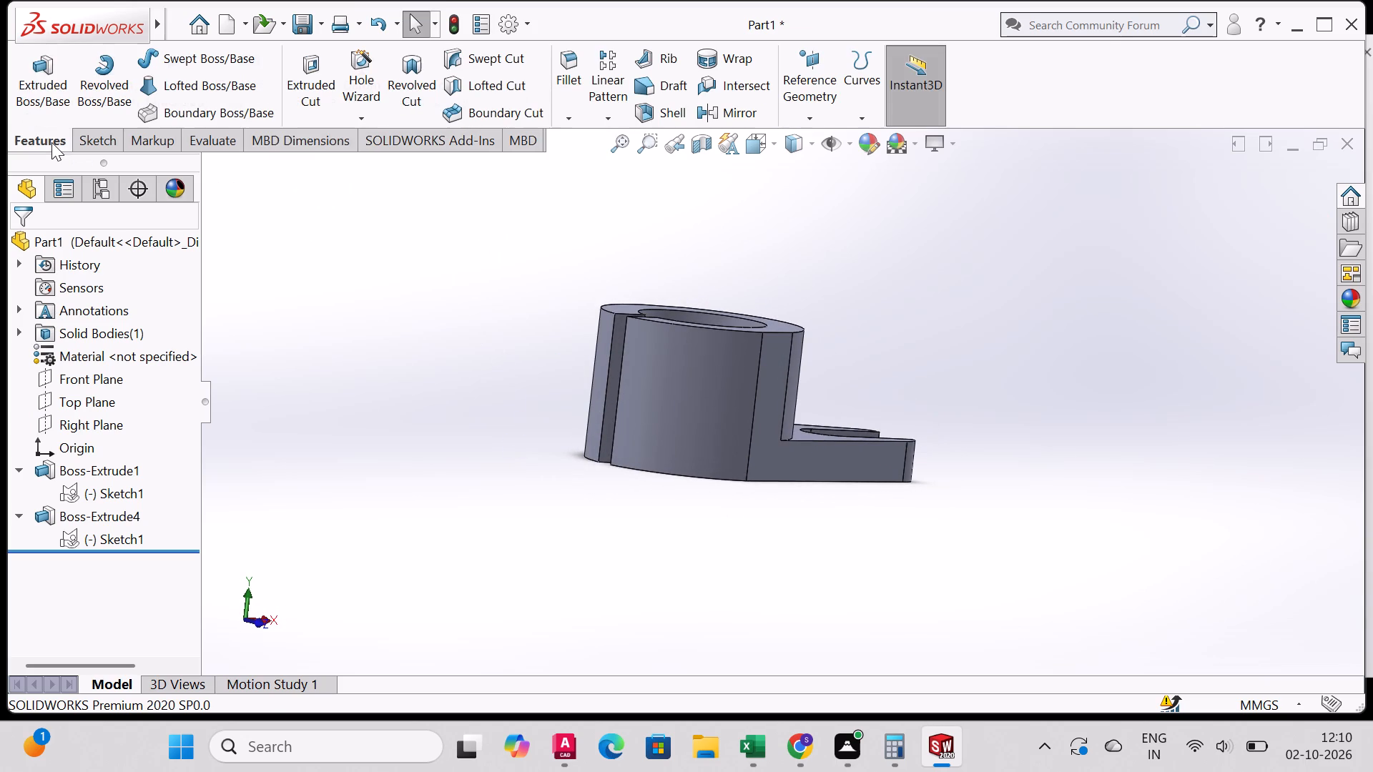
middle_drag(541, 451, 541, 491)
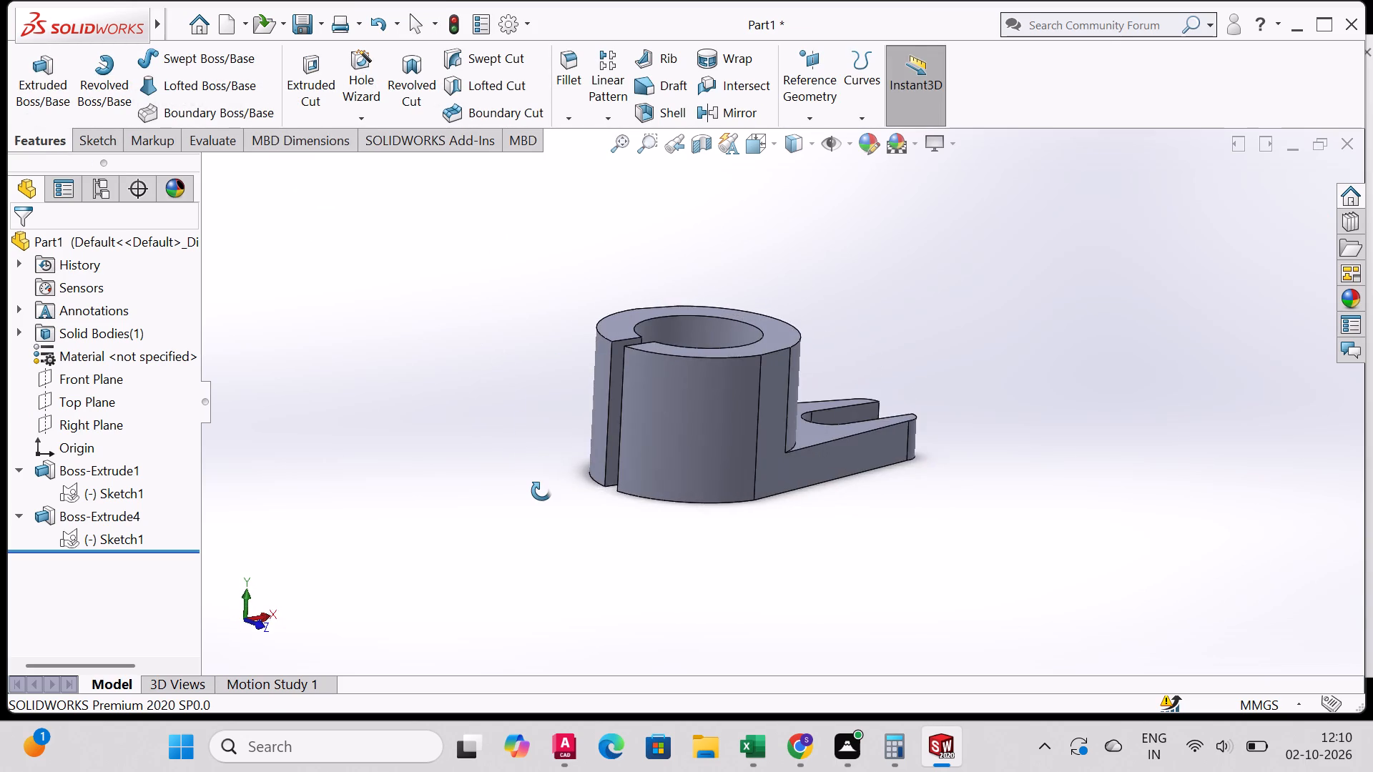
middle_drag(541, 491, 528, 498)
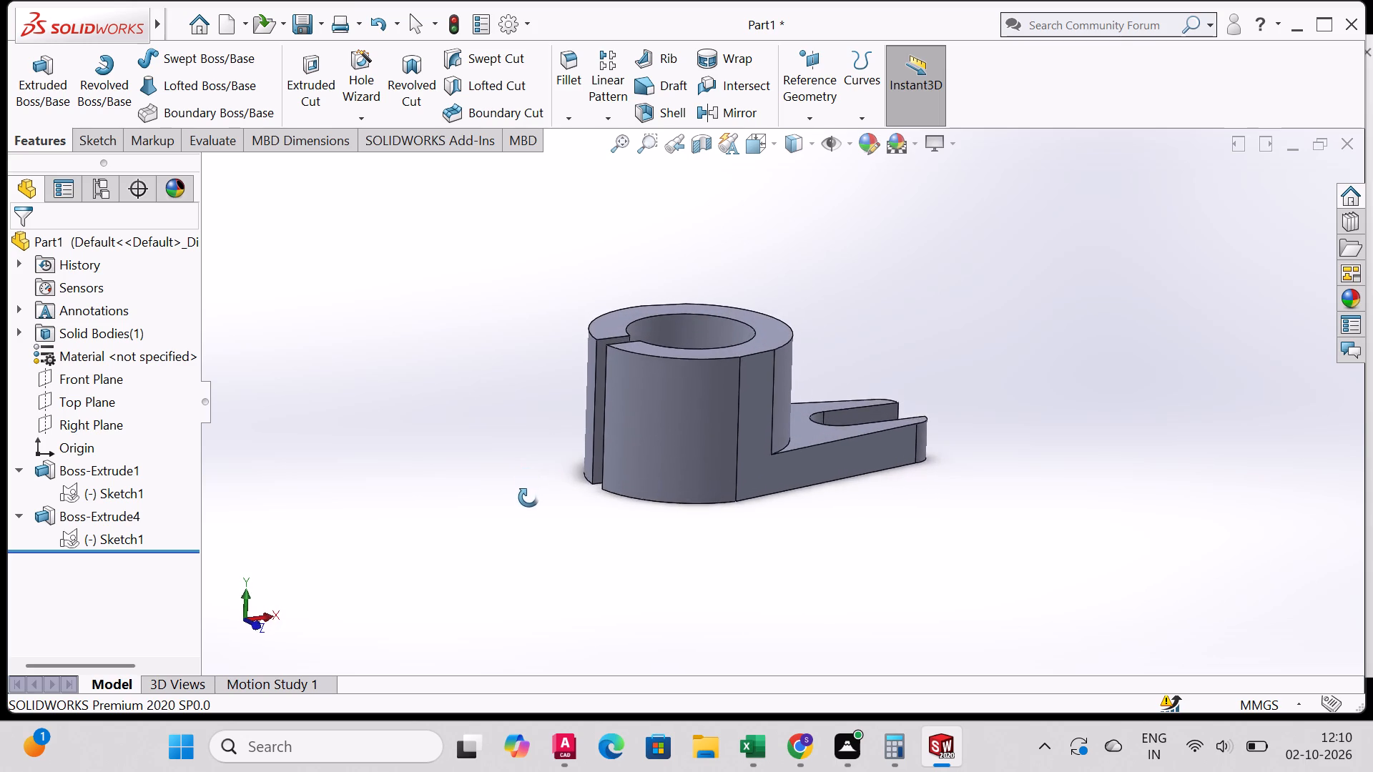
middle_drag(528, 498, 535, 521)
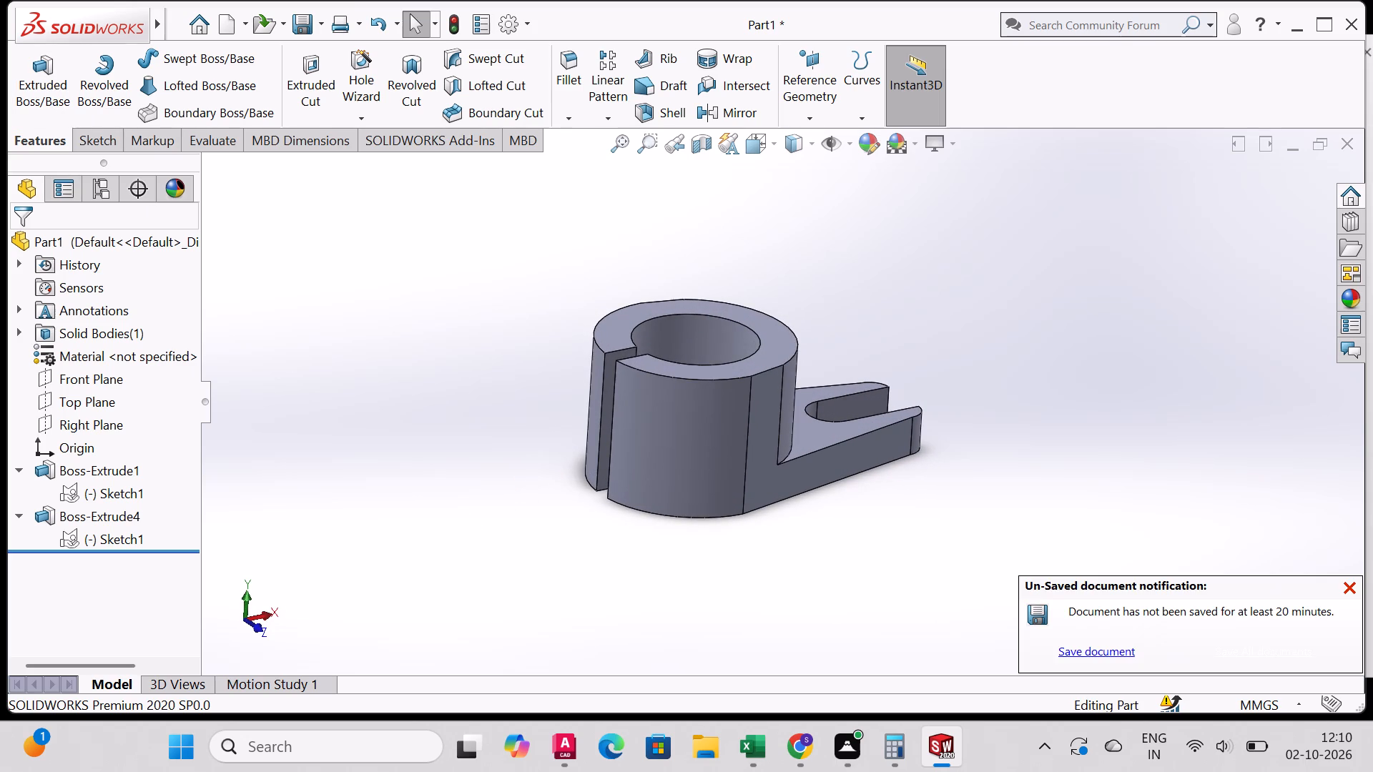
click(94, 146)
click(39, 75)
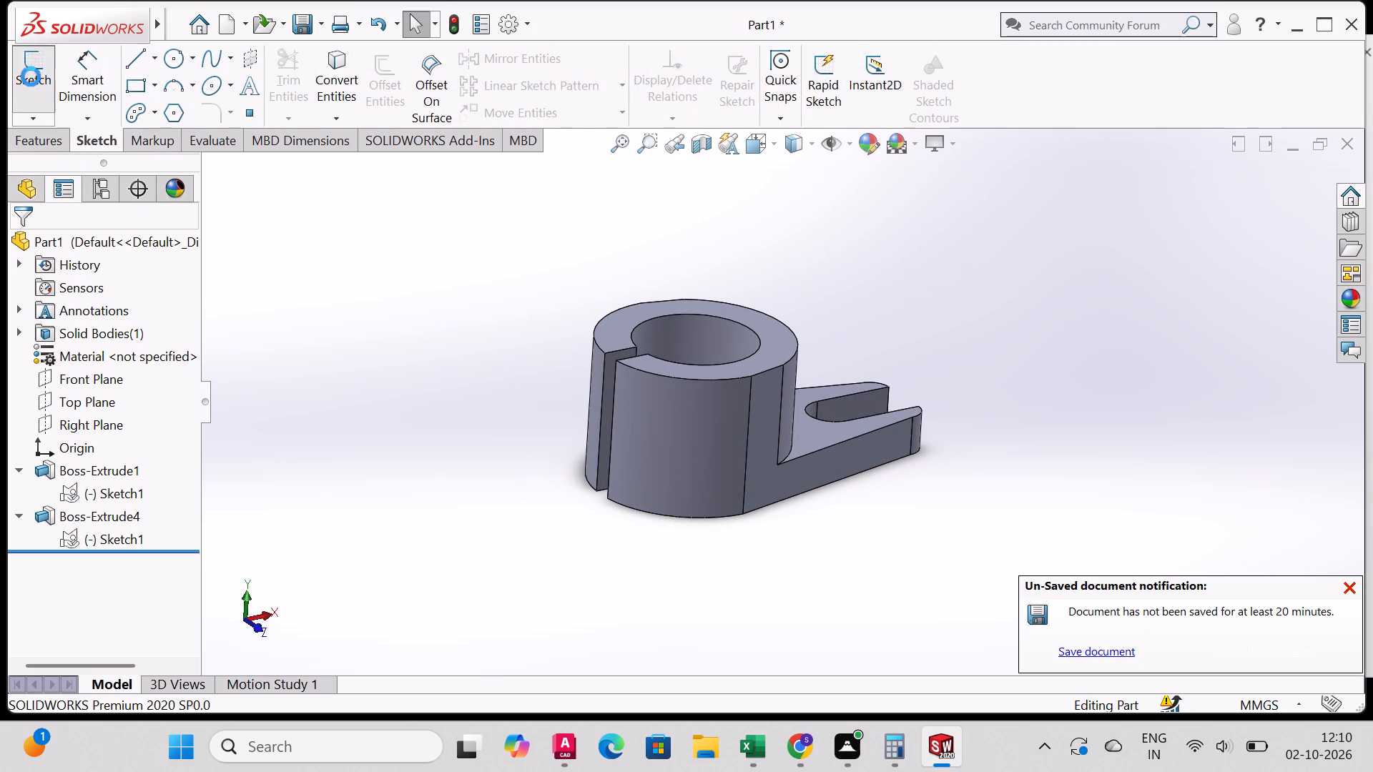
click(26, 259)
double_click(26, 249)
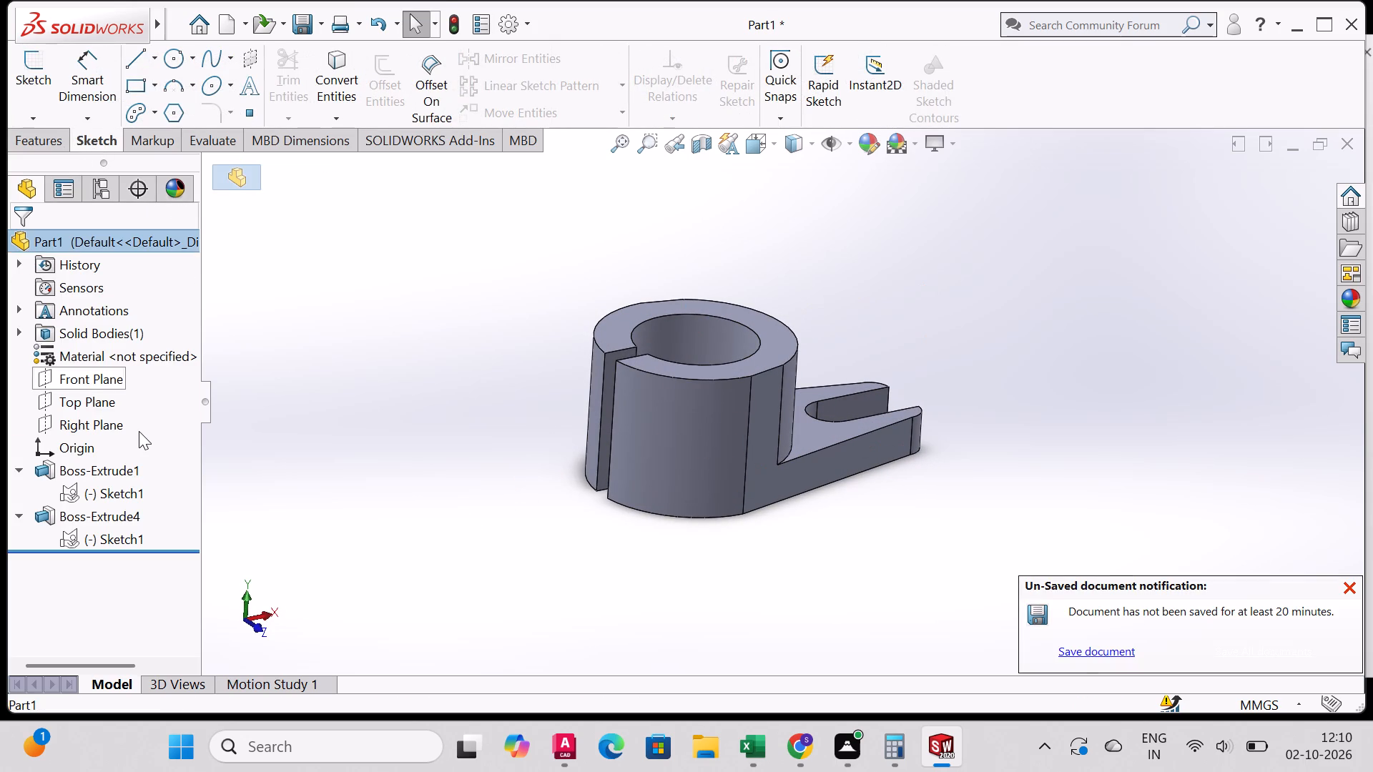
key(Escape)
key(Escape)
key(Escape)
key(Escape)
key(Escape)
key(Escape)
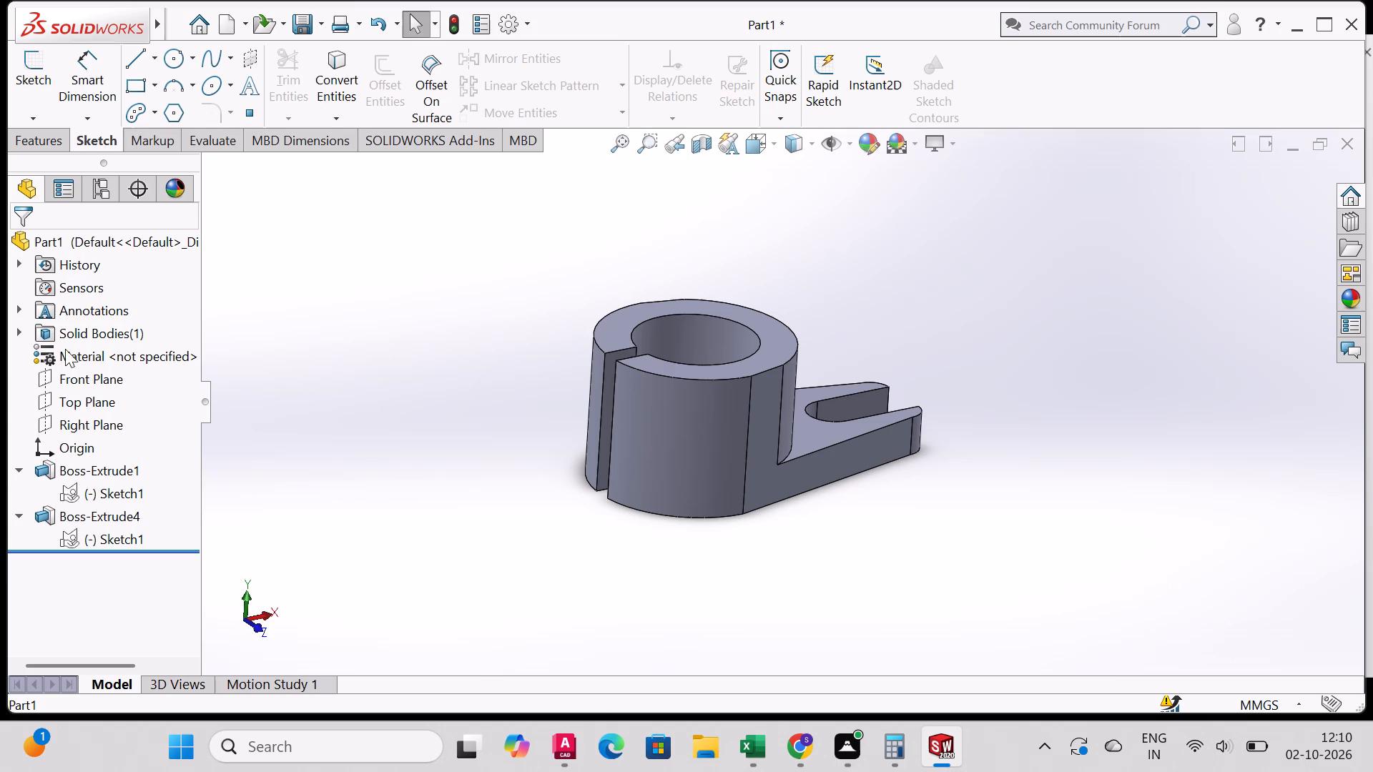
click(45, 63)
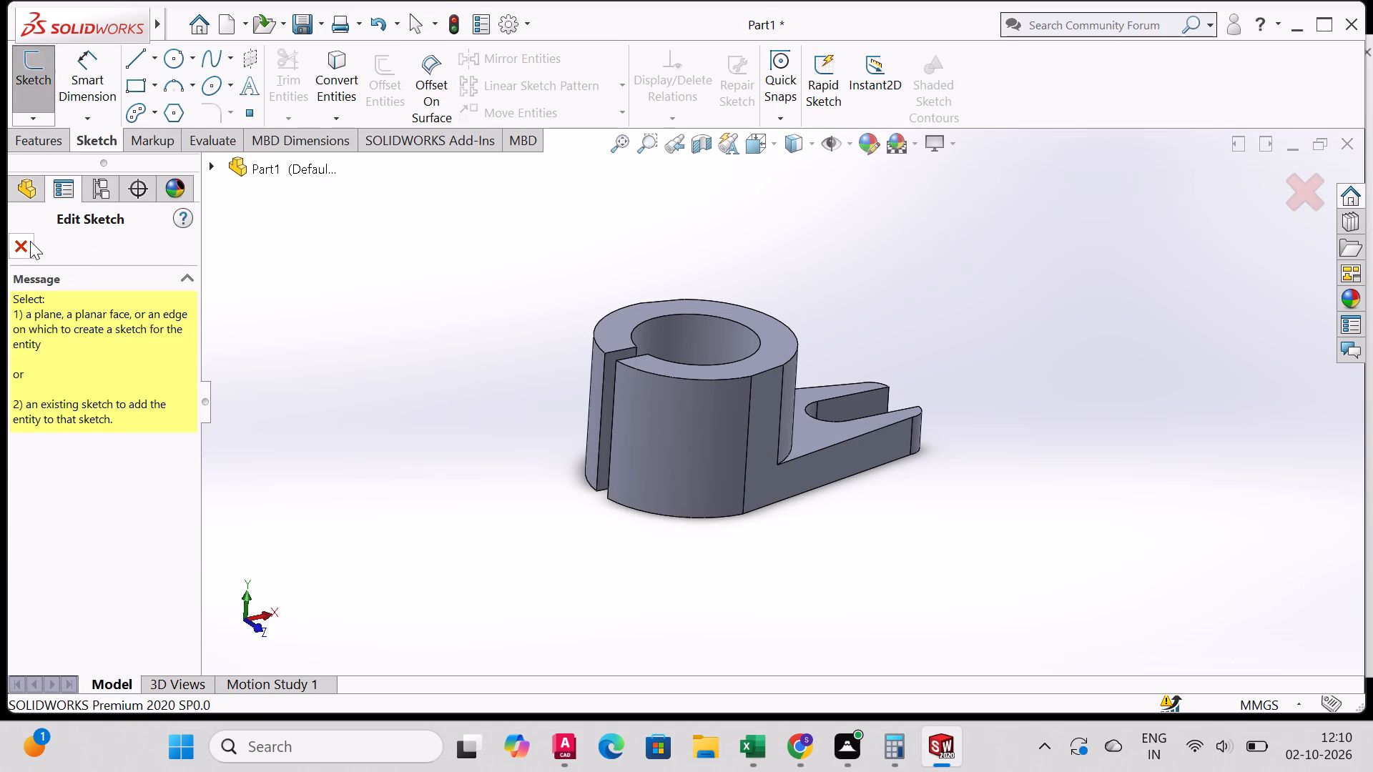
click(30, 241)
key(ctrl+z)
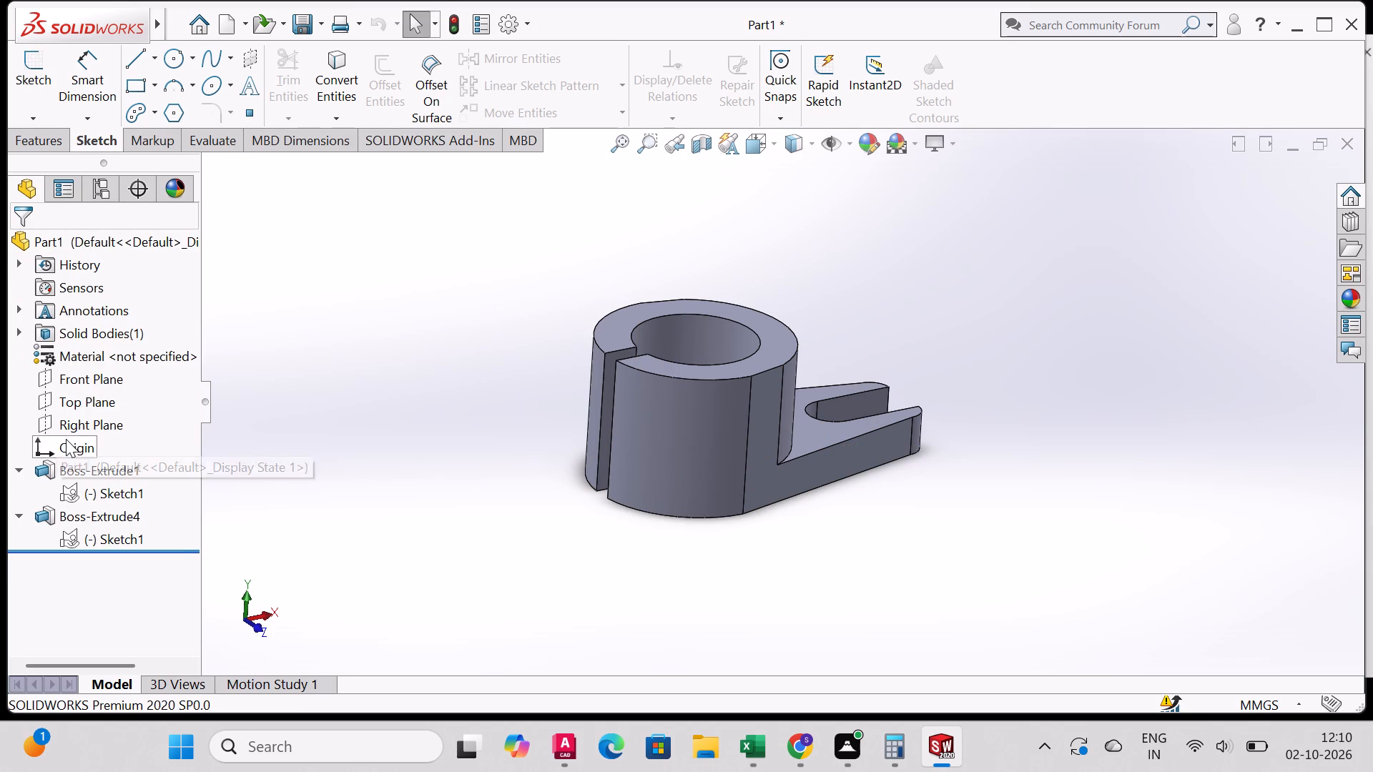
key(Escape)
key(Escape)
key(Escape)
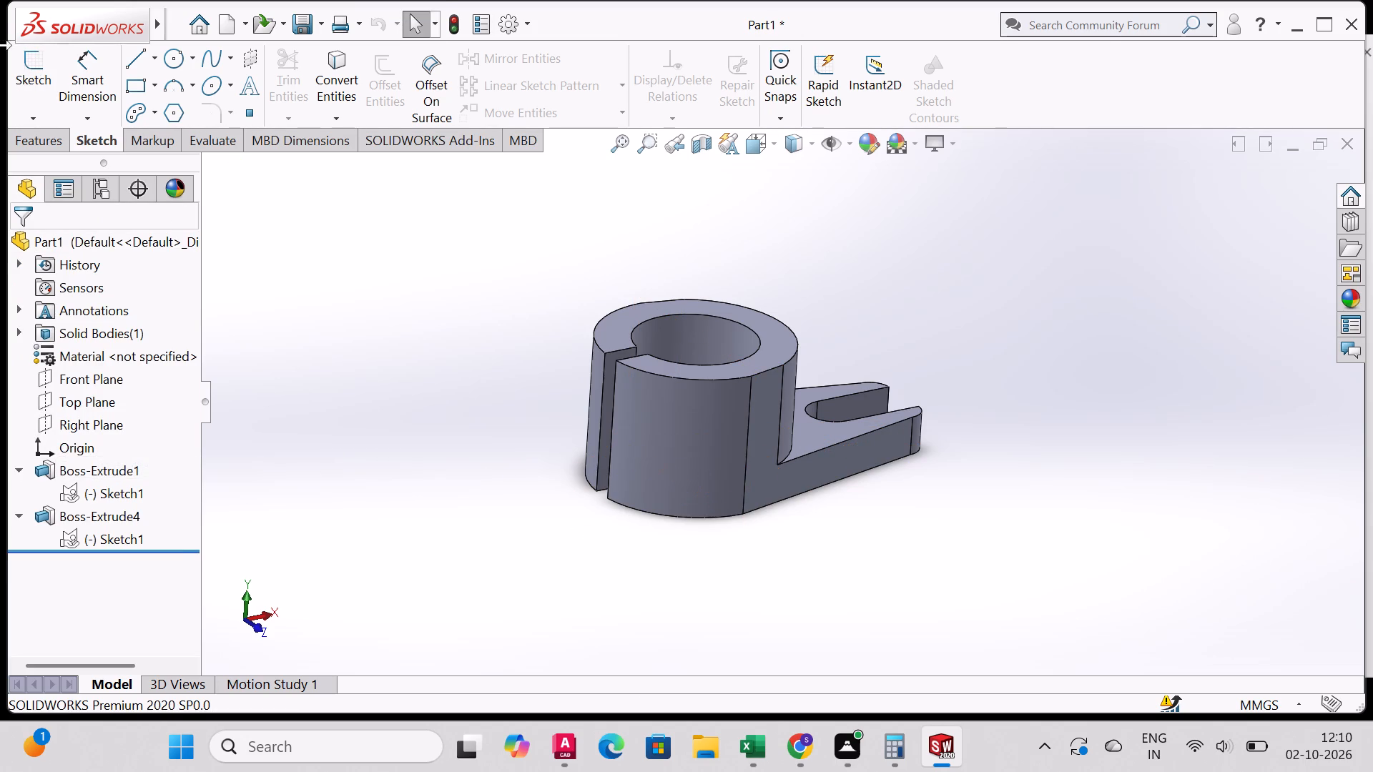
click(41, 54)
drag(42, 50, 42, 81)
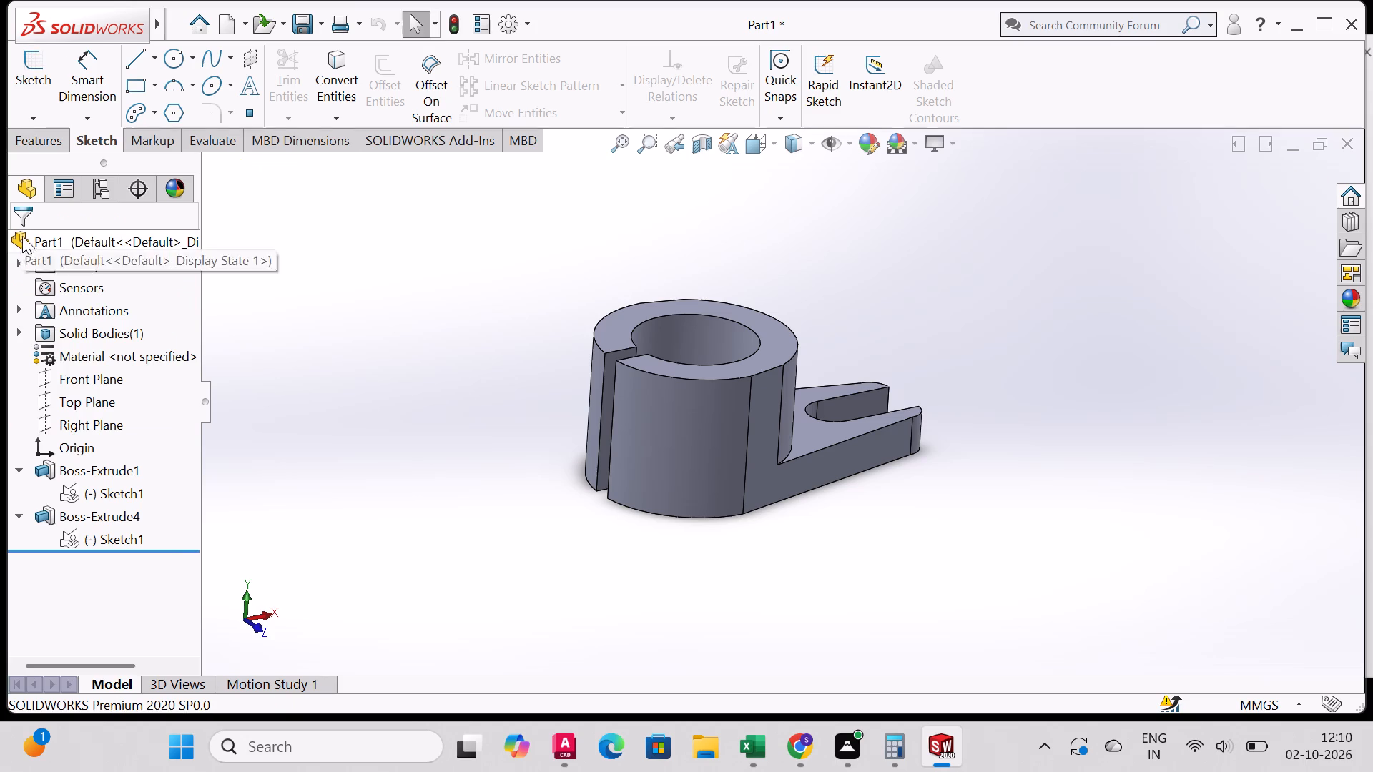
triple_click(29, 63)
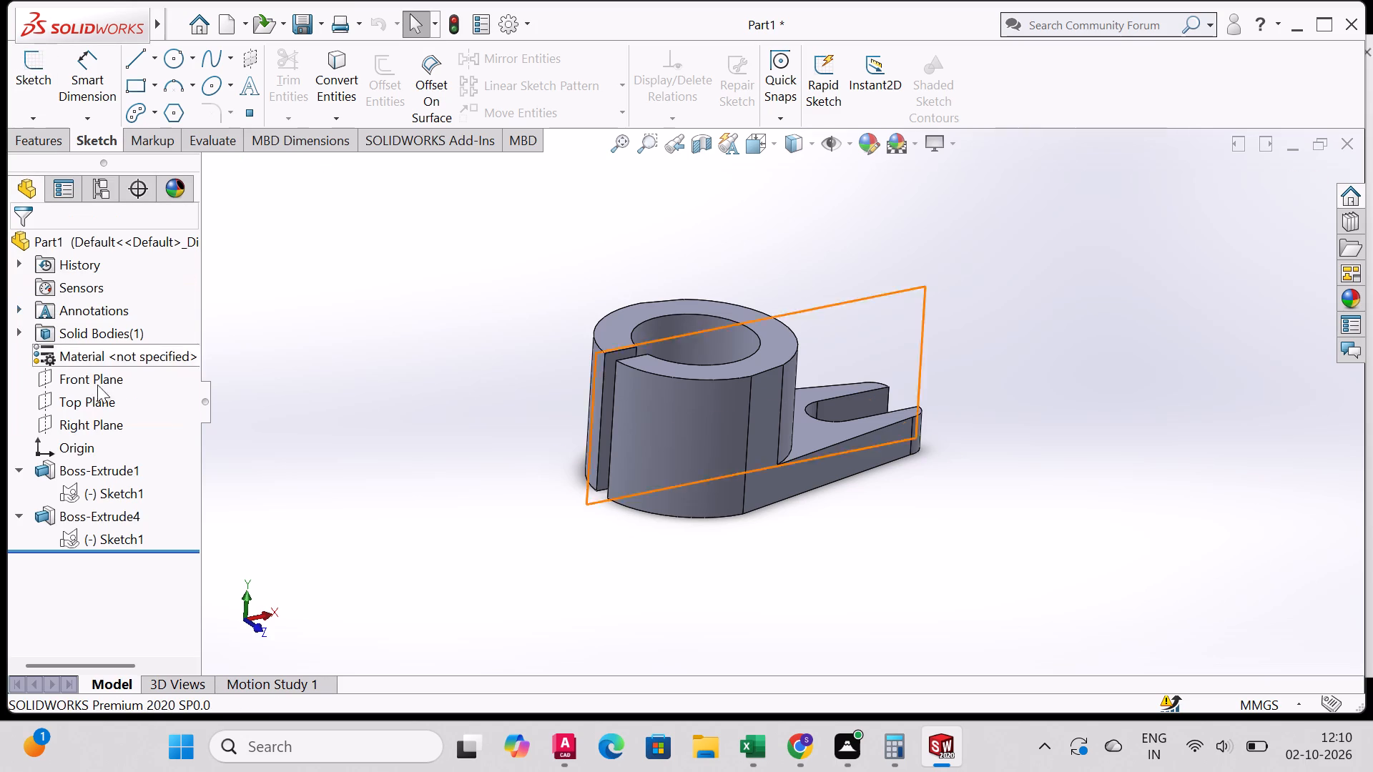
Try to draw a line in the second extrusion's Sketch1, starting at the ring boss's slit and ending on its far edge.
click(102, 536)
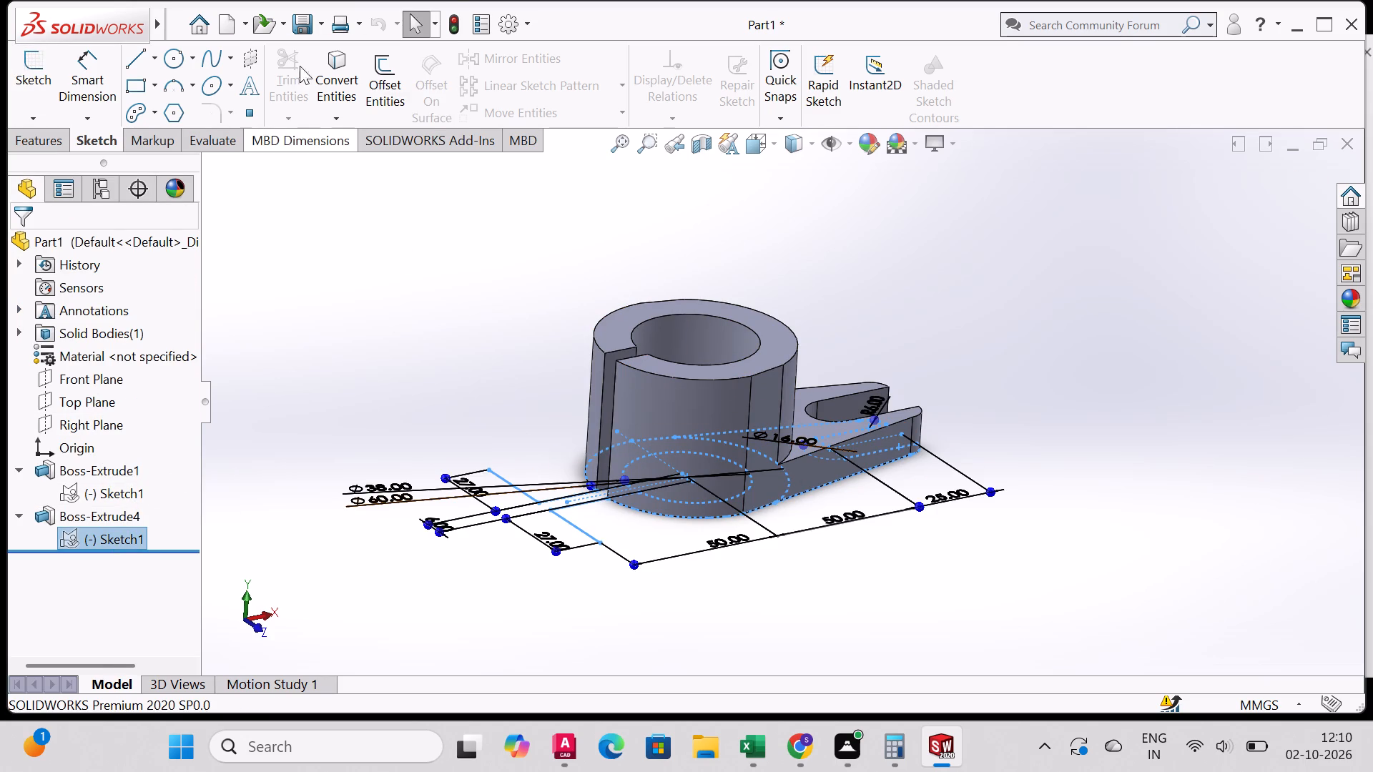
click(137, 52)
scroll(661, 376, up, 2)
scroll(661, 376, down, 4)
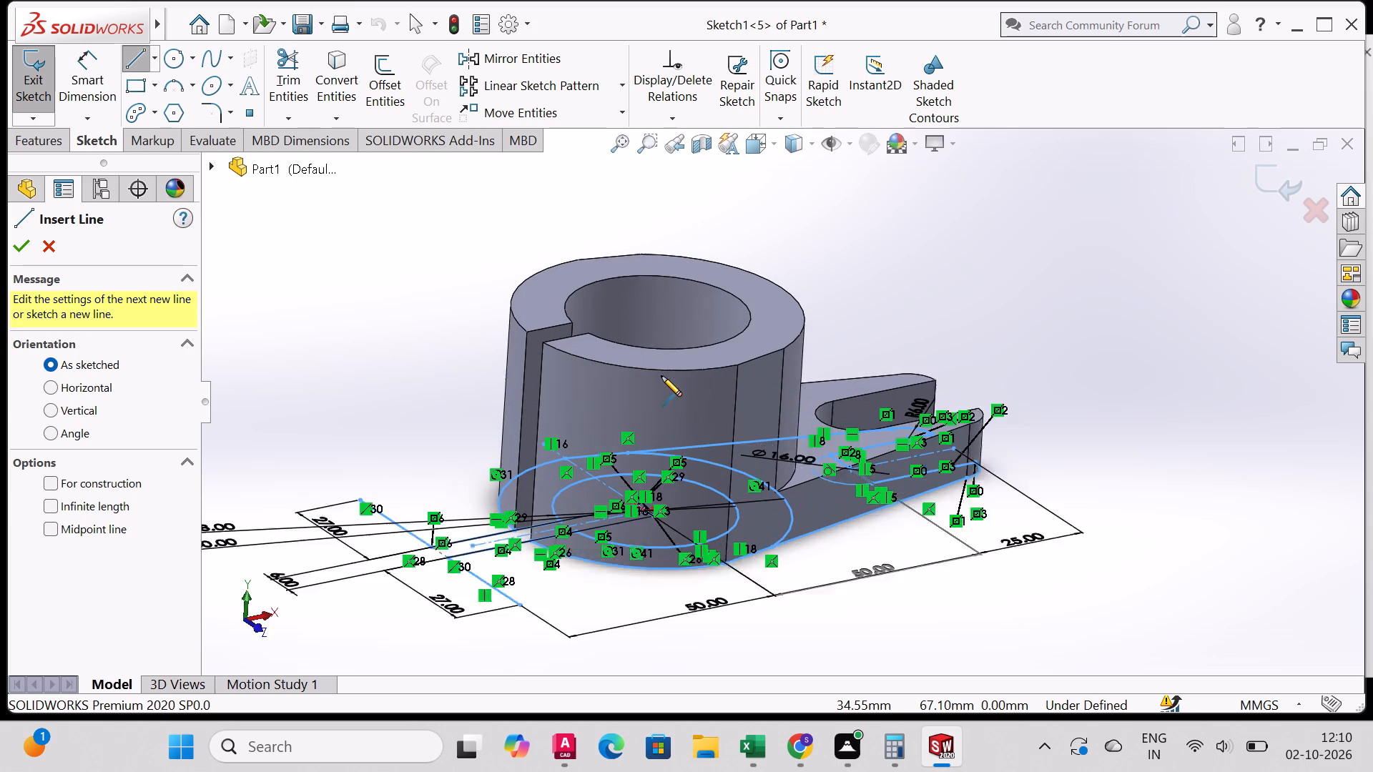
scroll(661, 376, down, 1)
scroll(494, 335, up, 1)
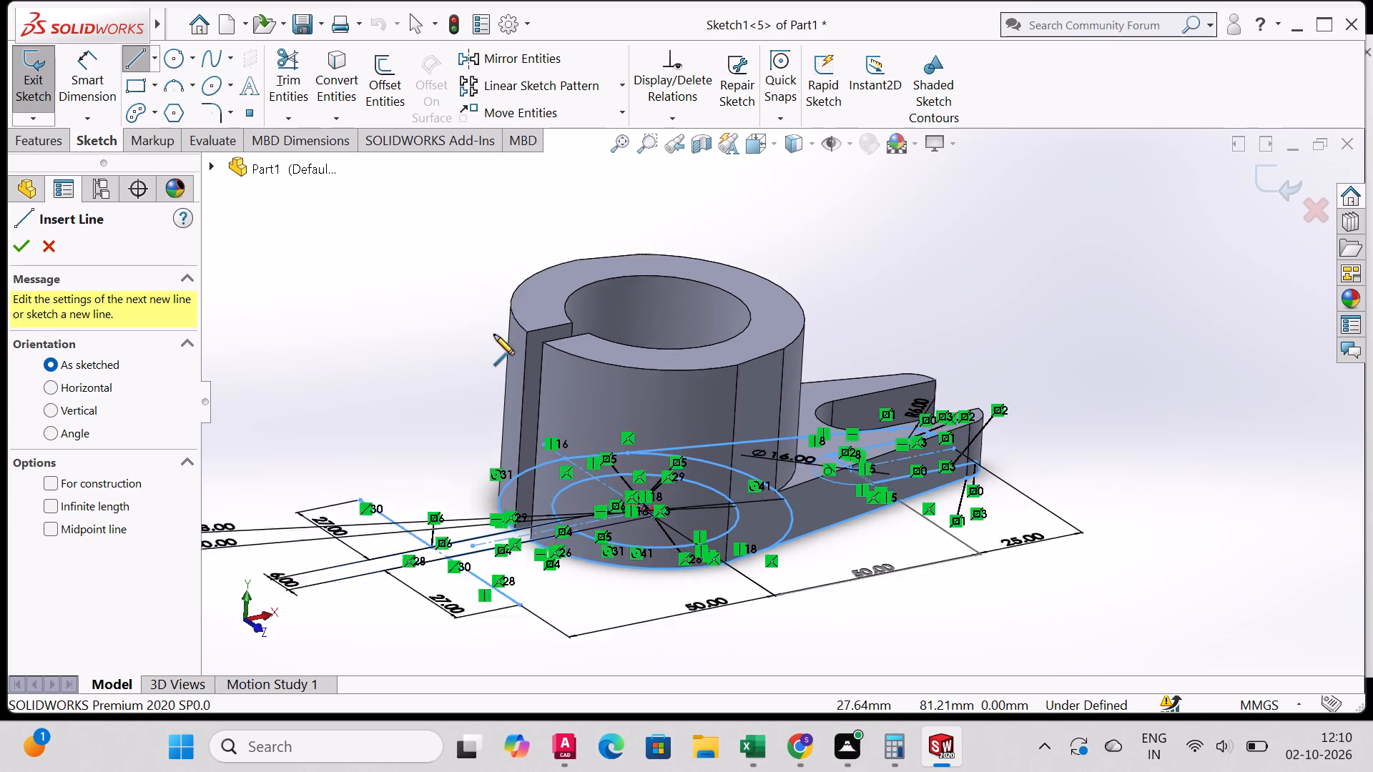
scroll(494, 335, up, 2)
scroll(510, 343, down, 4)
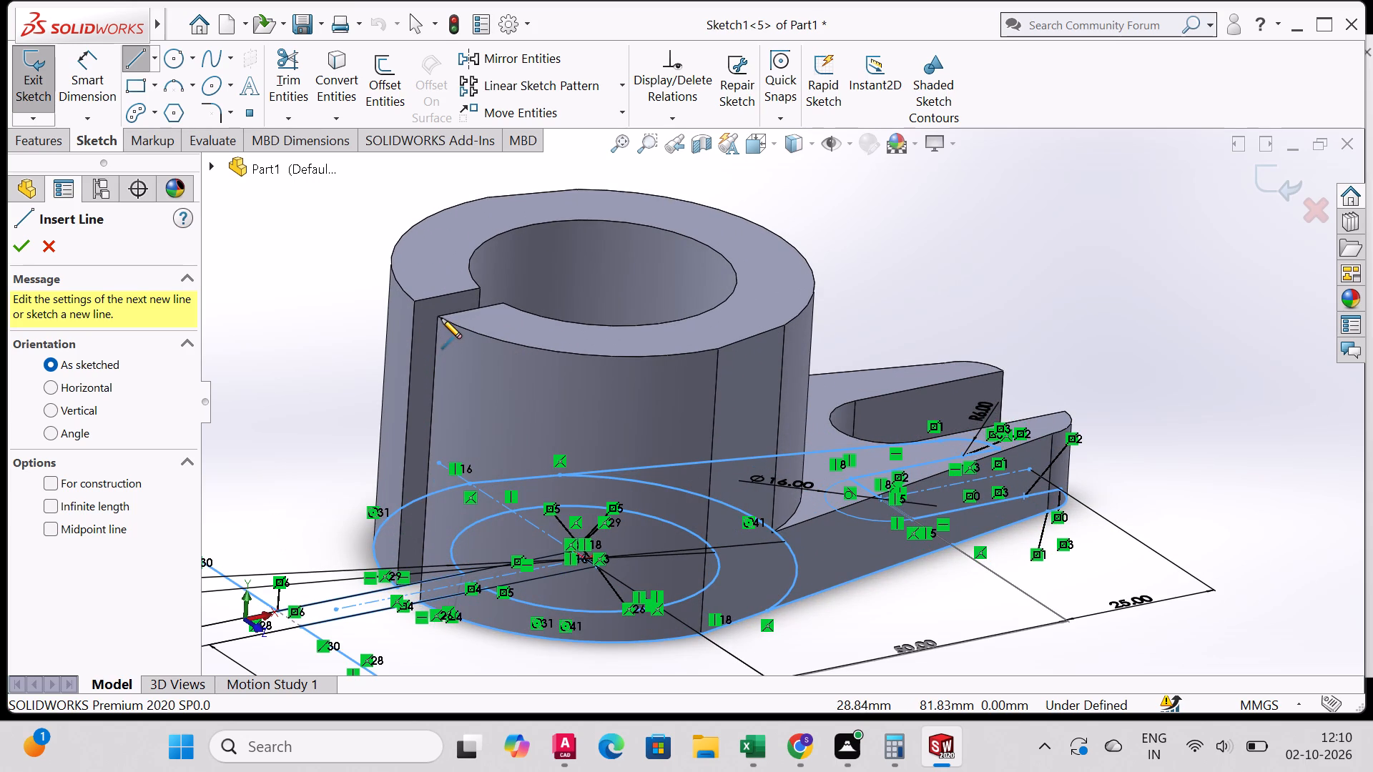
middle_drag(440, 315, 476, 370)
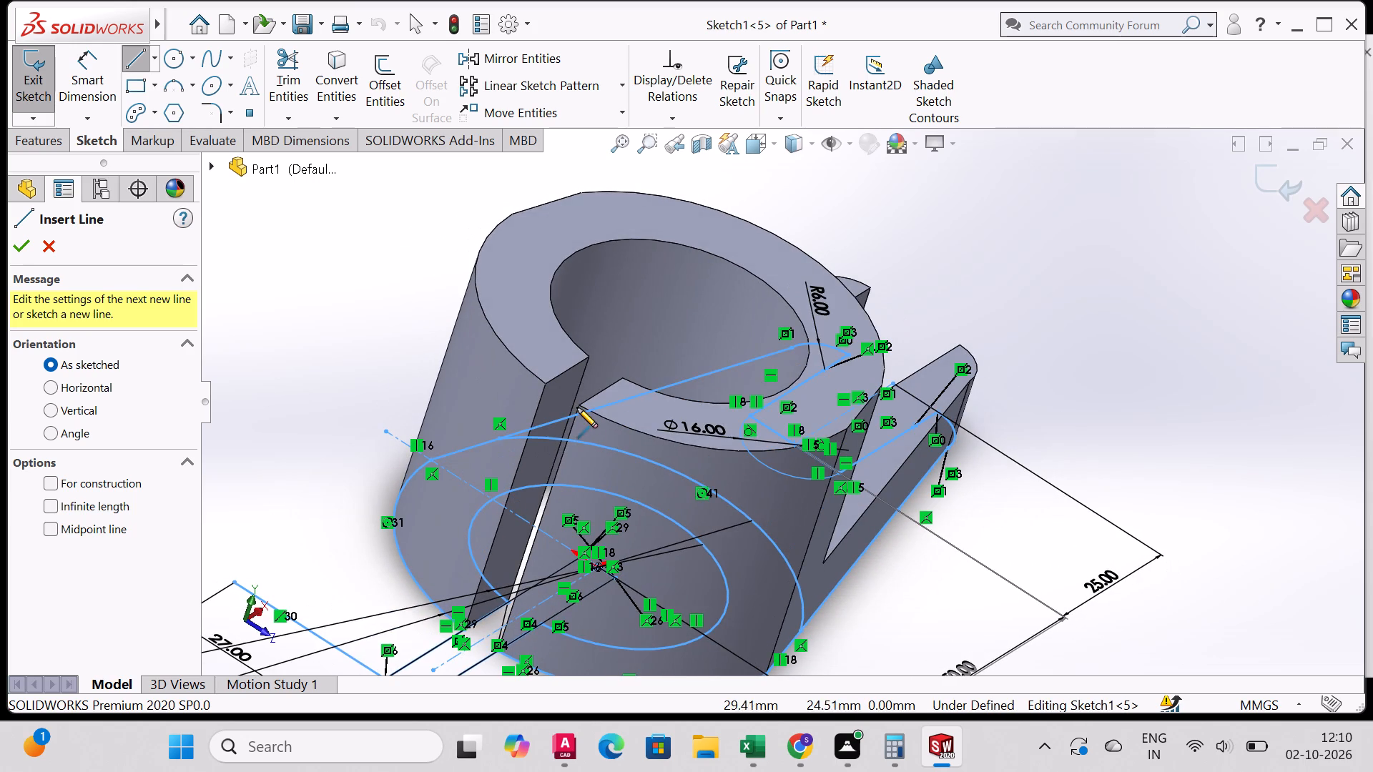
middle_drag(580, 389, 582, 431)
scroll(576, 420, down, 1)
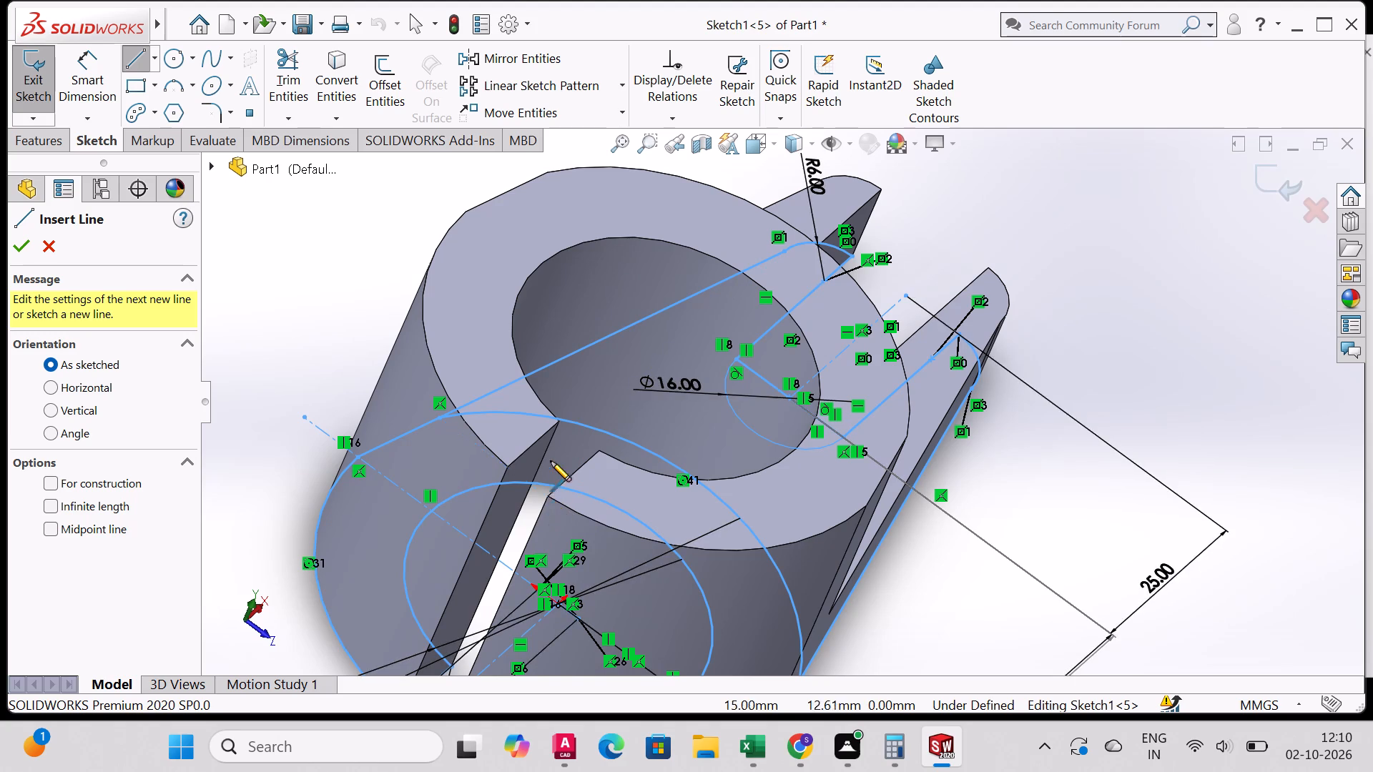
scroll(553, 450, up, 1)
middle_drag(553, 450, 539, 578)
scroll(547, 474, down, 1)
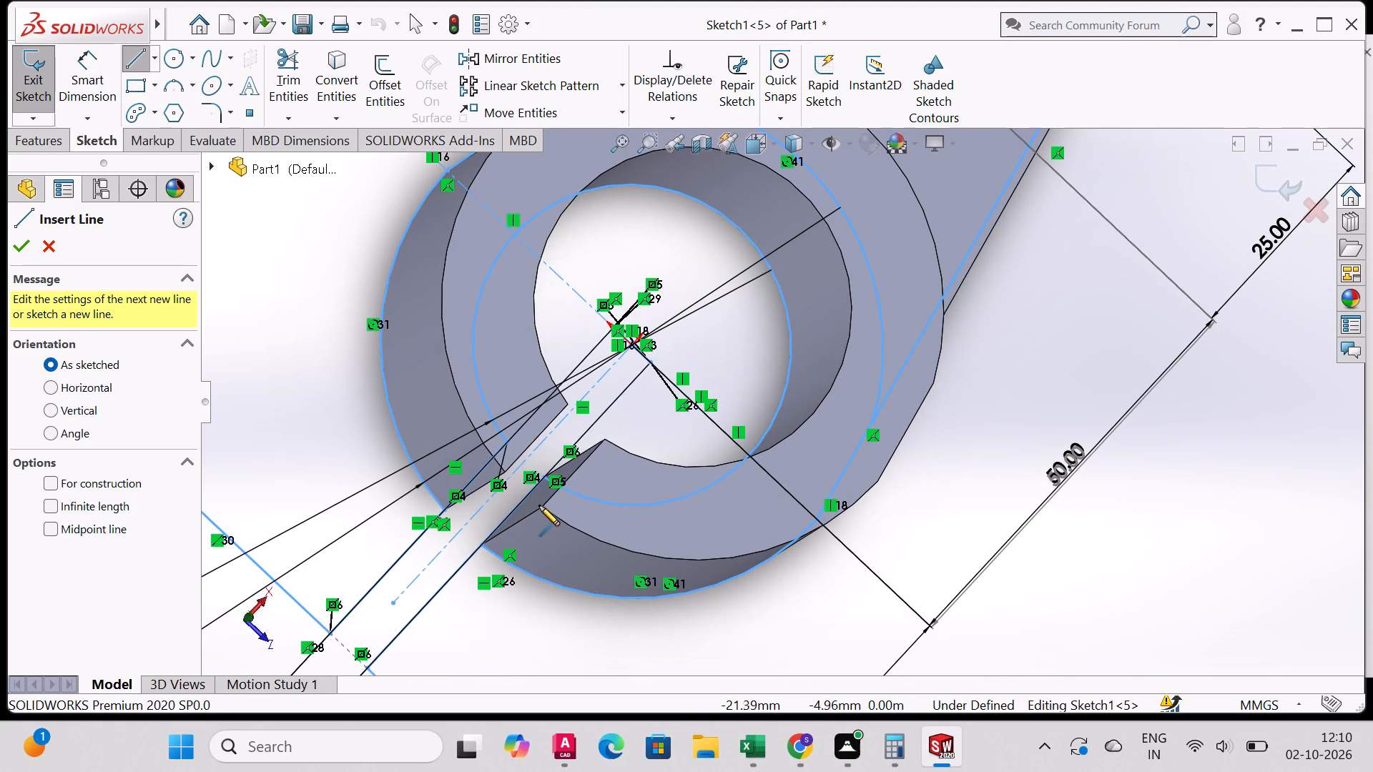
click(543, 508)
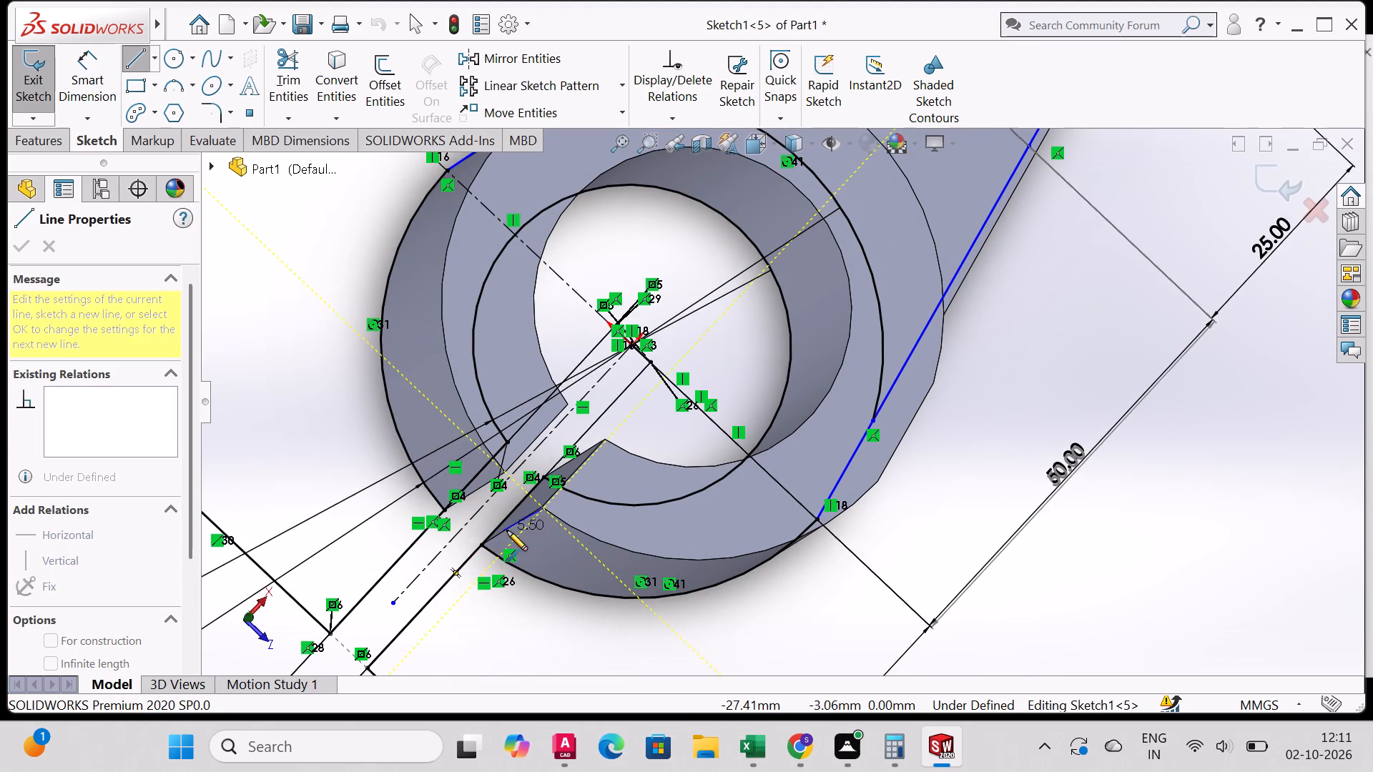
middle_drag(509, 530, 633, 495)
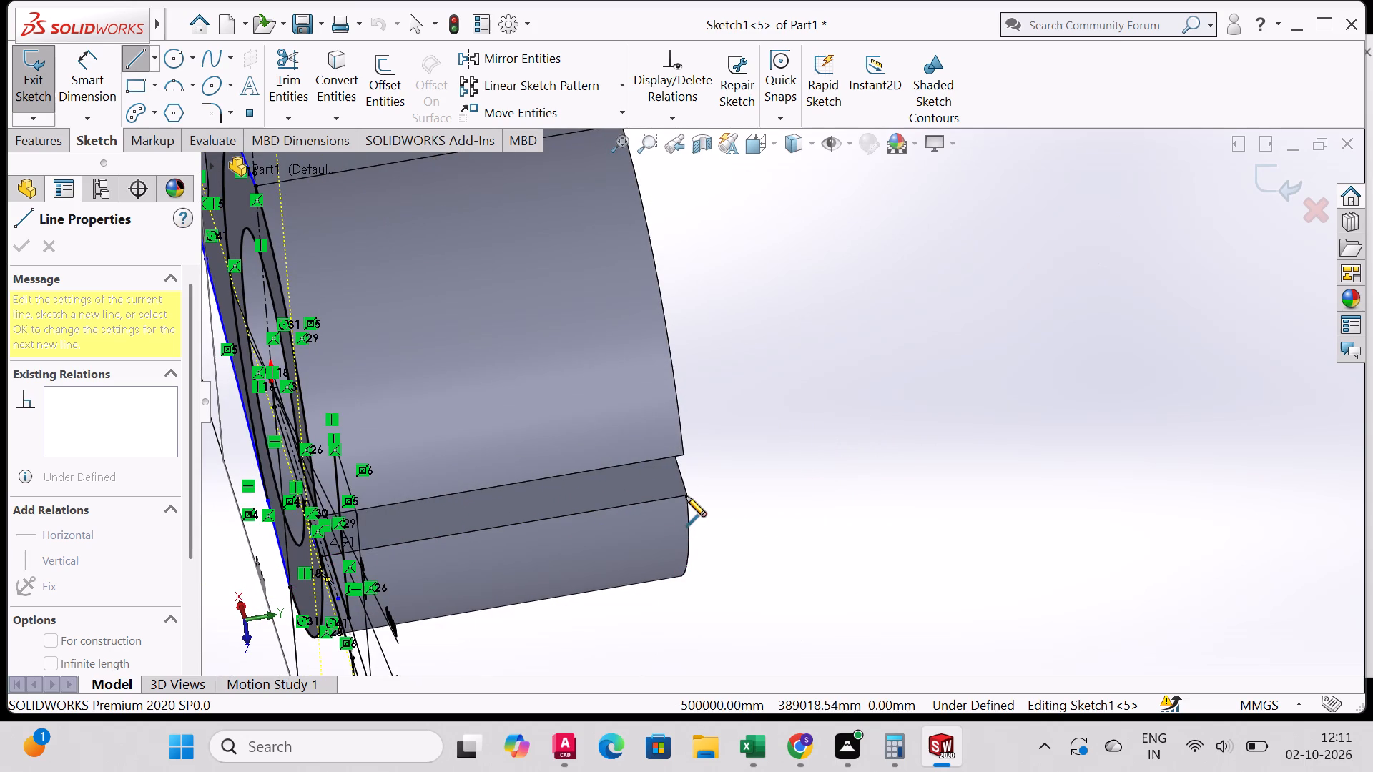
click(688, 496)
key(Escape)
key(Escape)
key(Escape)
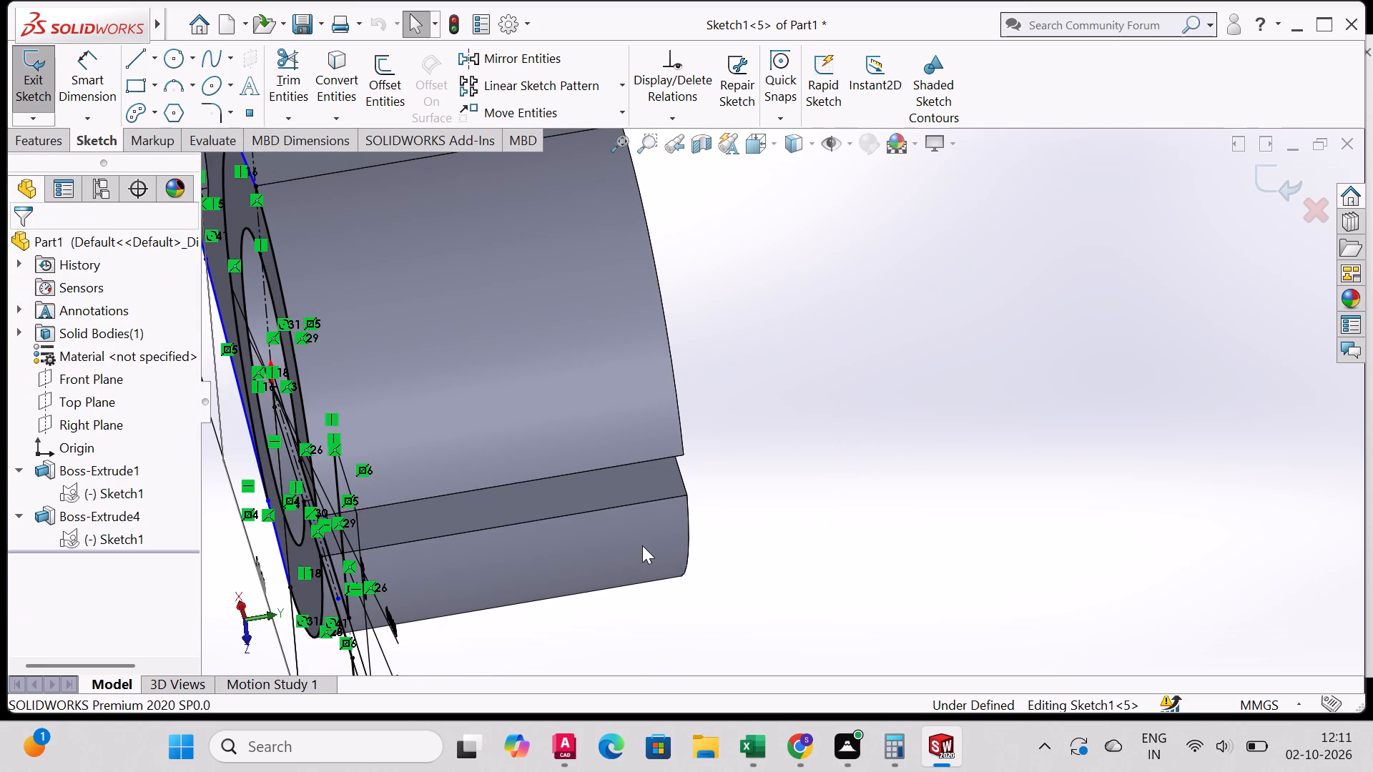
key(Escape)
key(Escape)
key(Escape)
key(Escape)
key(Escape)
Close Sketch1 and start a new sketch on the Right Plane.
middle_drag(818, 539, 611, 592)
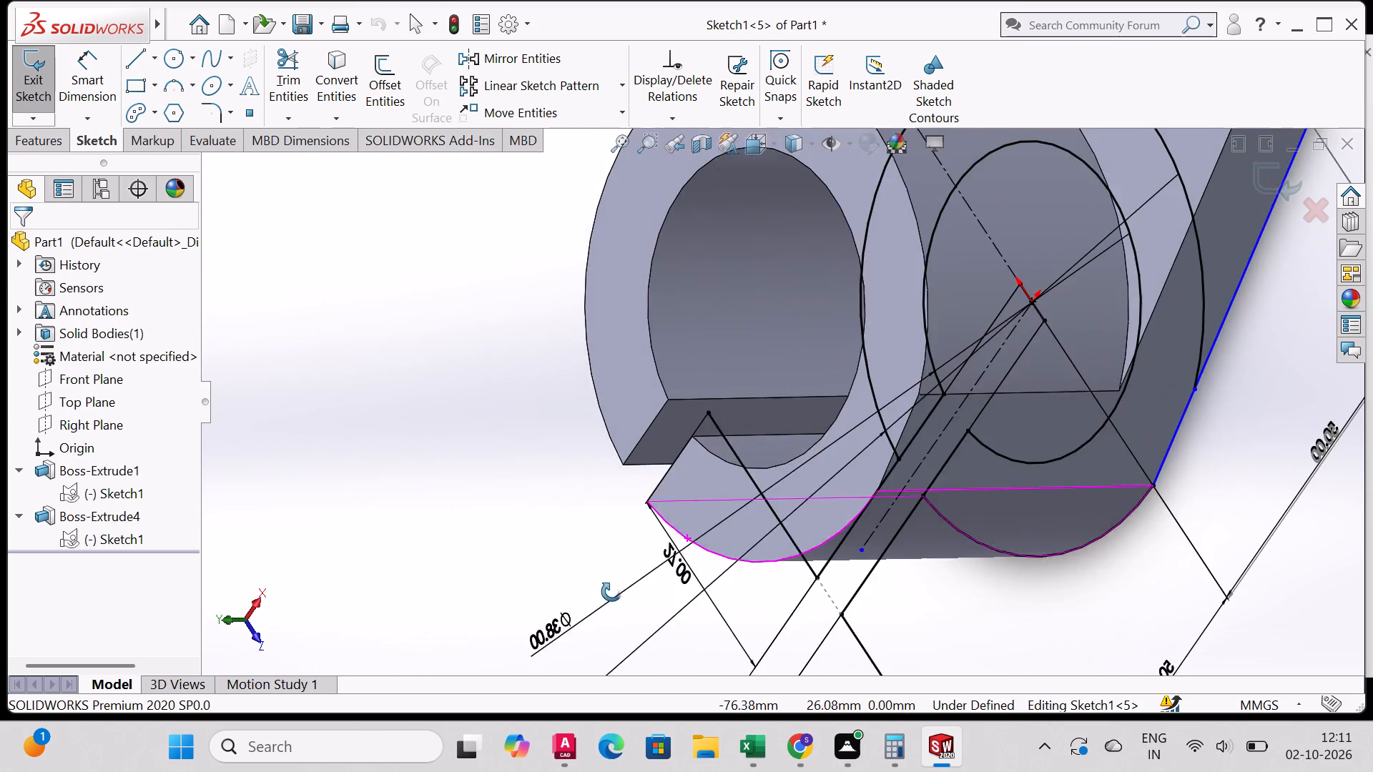
middle_drag(611, 592, 735, 591)
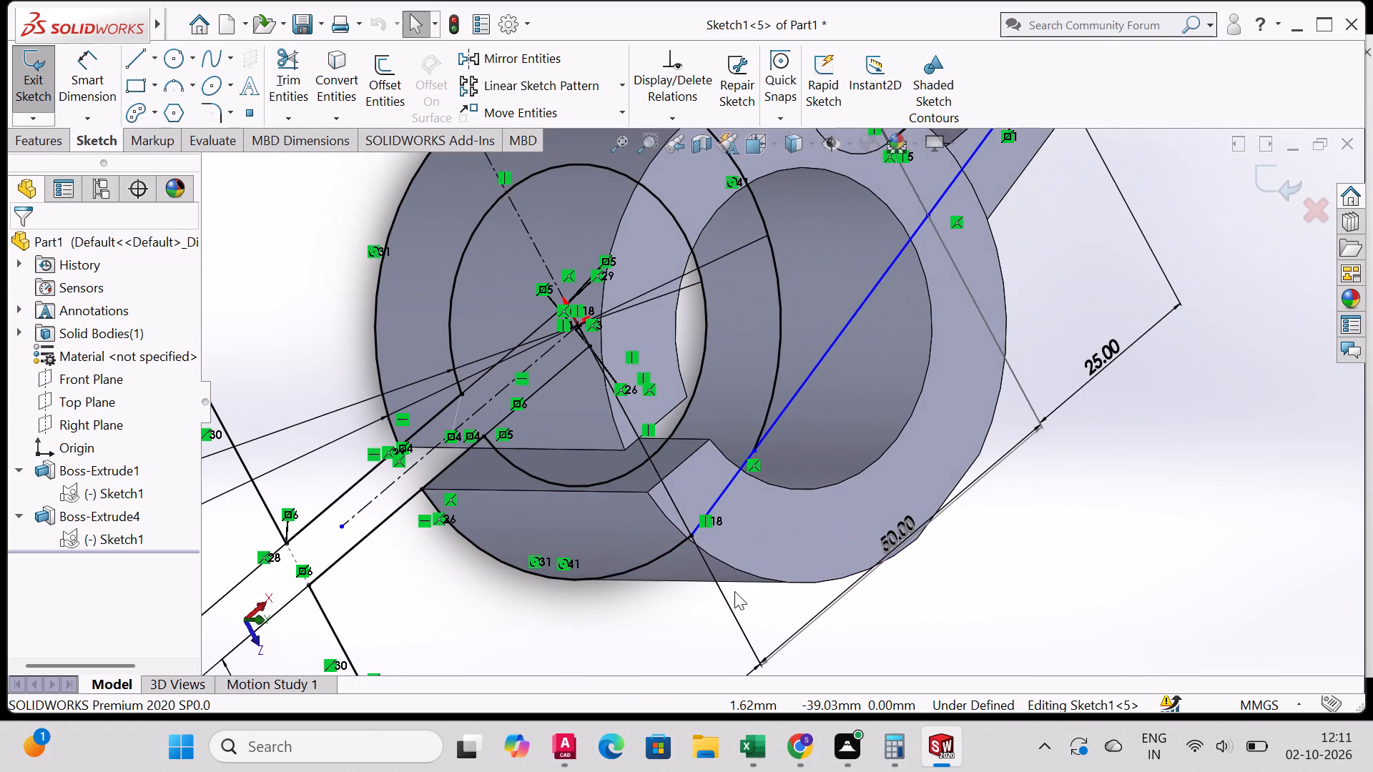
click(92, 400)
click(66, 383)
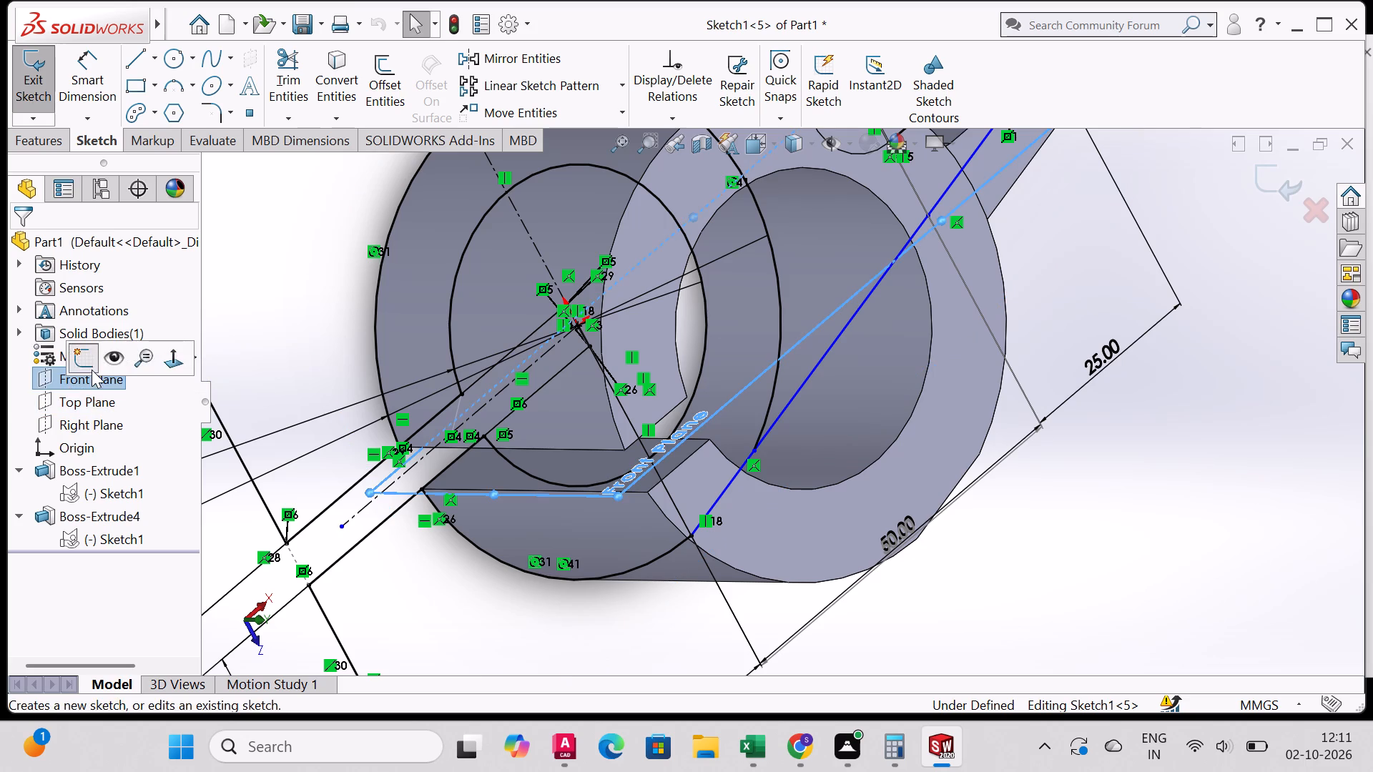
click(87, 360)
click(89, 425)
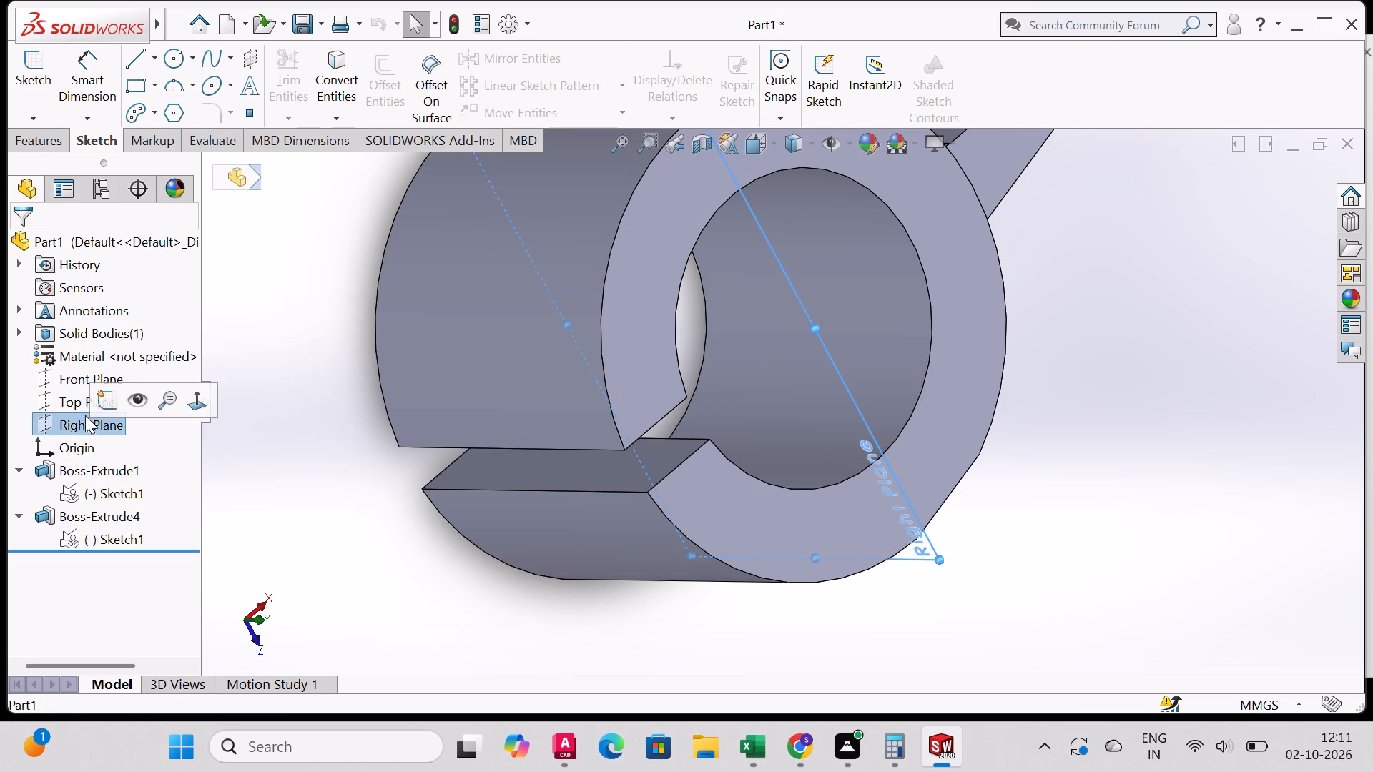
click(104, 399)
Examine the Right Plane's position relative to the split ring boss and its slit from several sides.
middle_drag(558, 441, 551, 319)
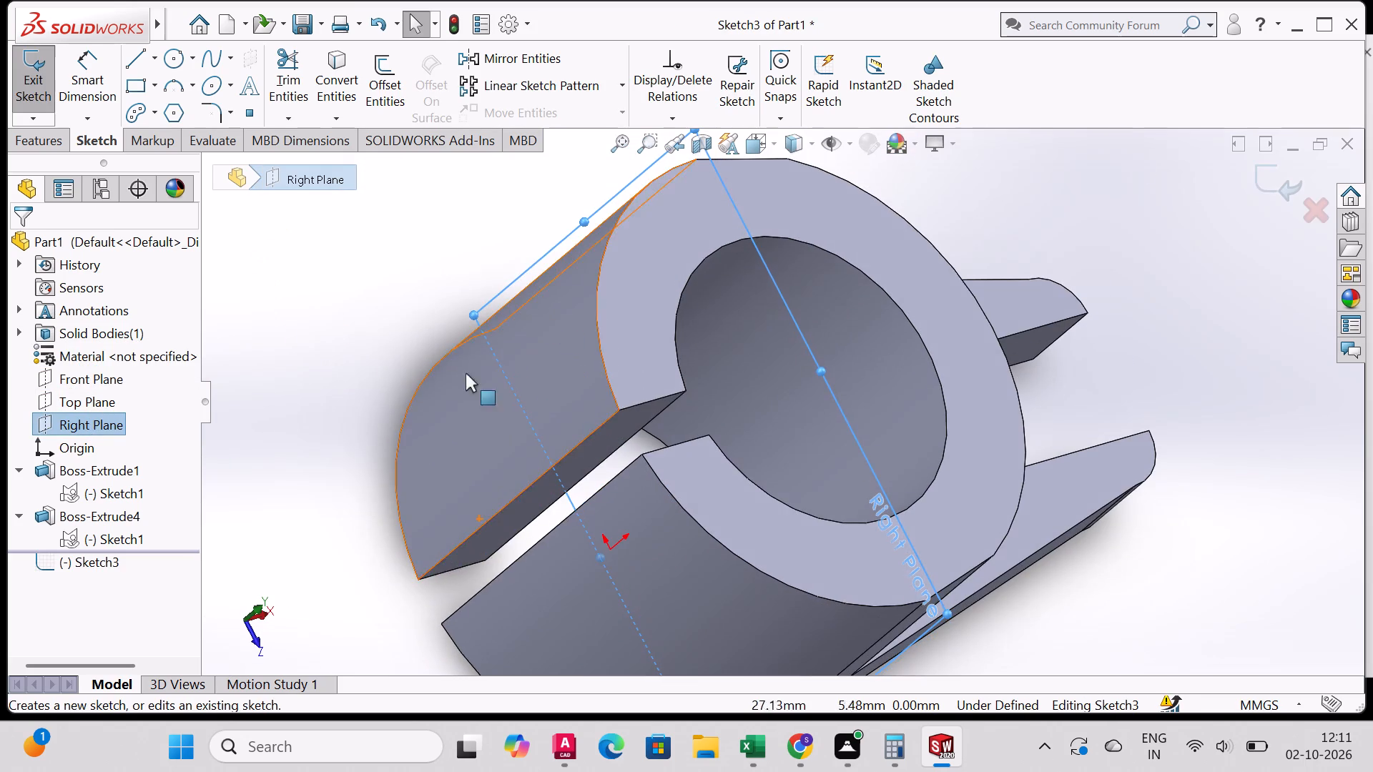
middle_drag(621, 551, 458, 345)
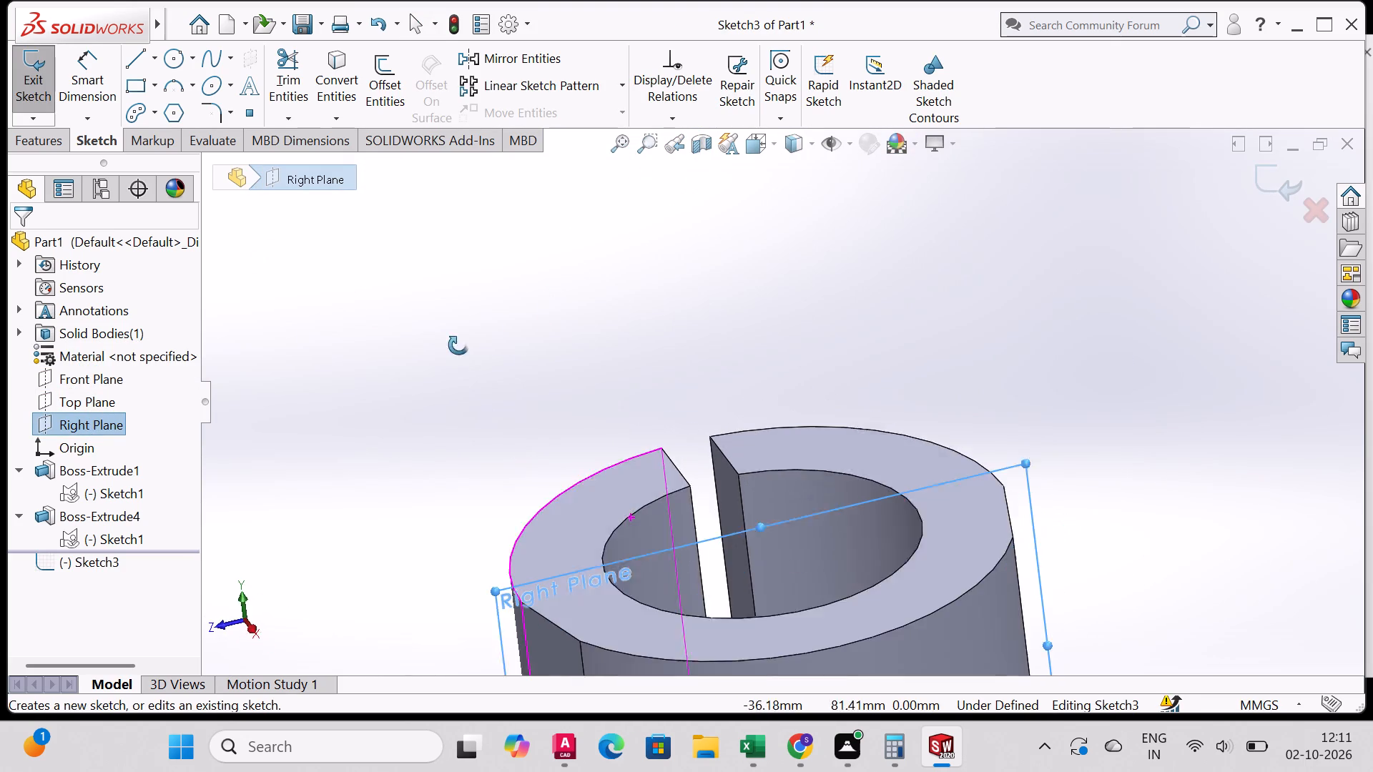
middle_drag(458, 345, 455, 332)
middle_drag(715, 577, 945, 327)
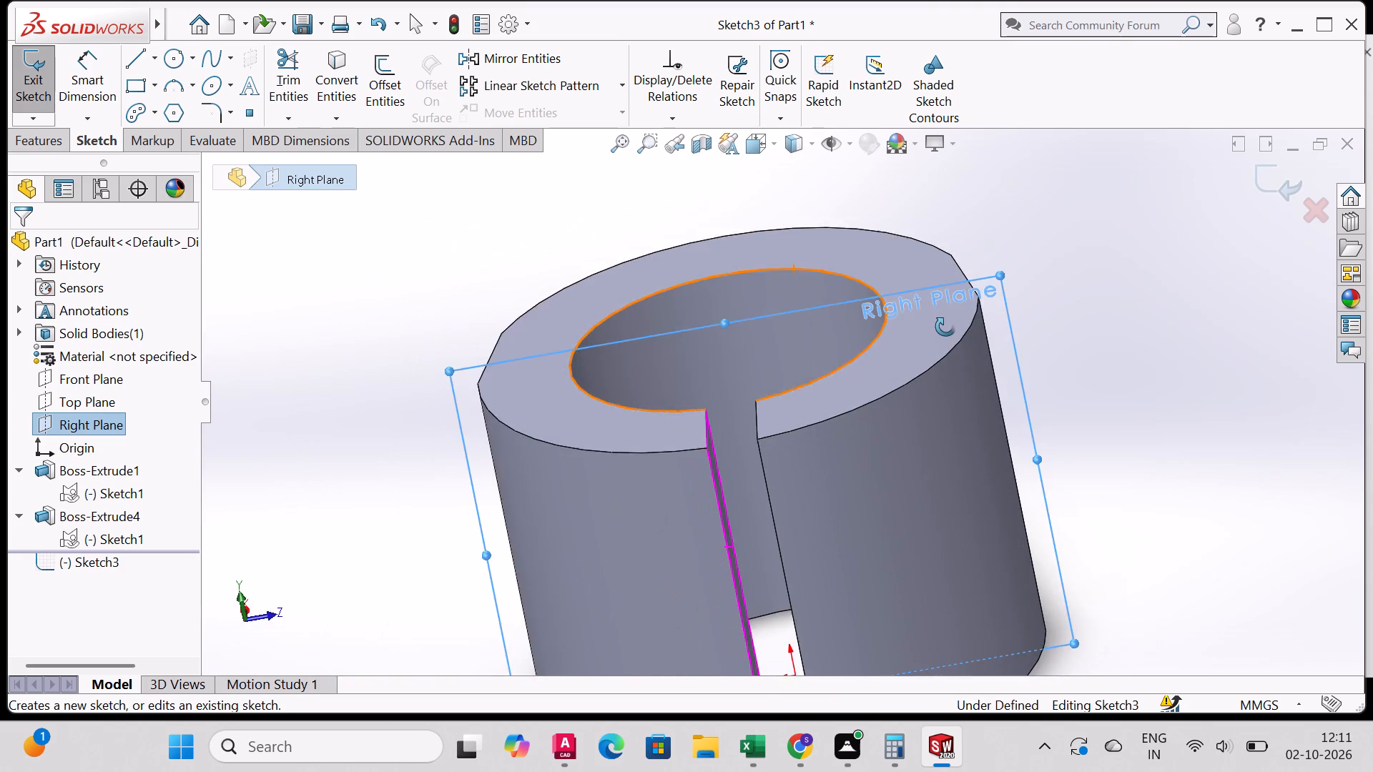
middle_drag(945, 327, 946, 302)
scroll(883, 523, down, 3)
scroll(854, 566, up, 8)
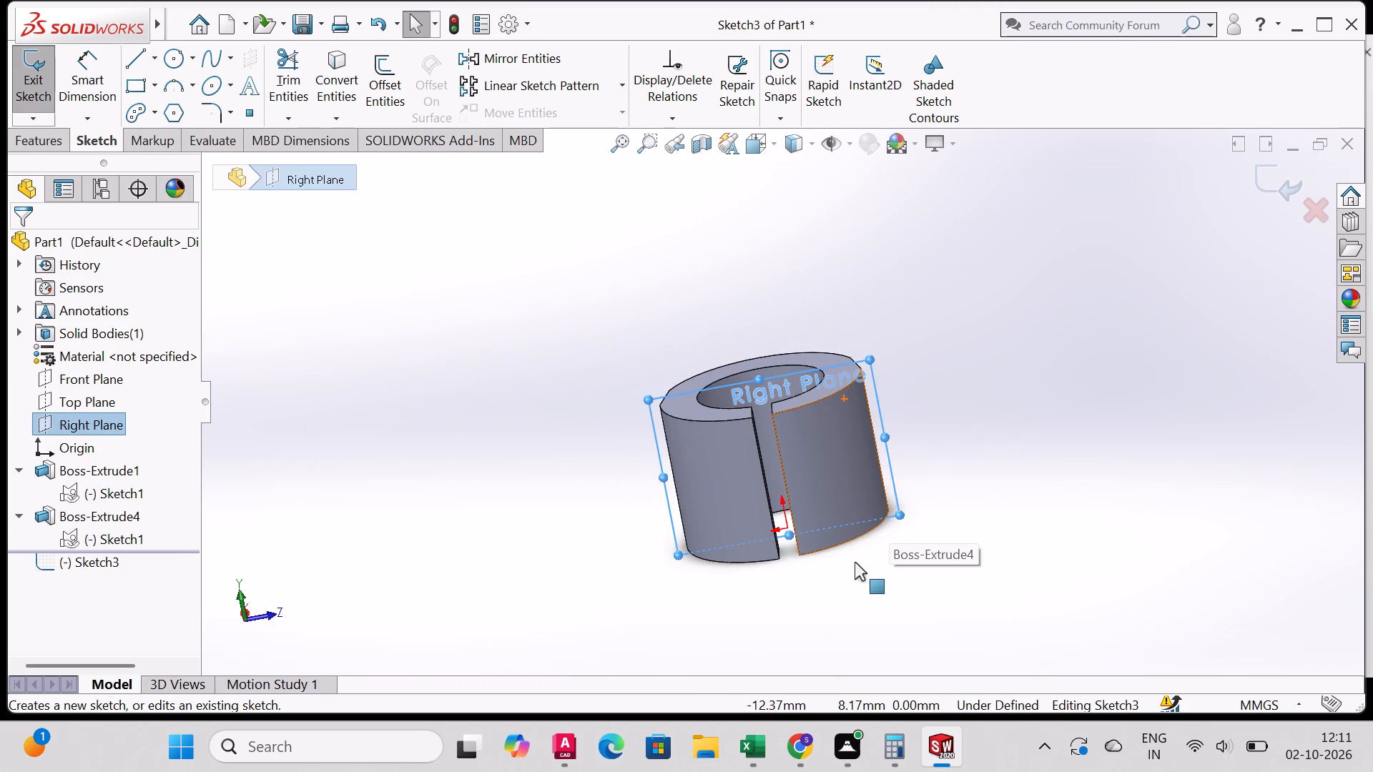
middle_drag(900, 577, 1023, 480)
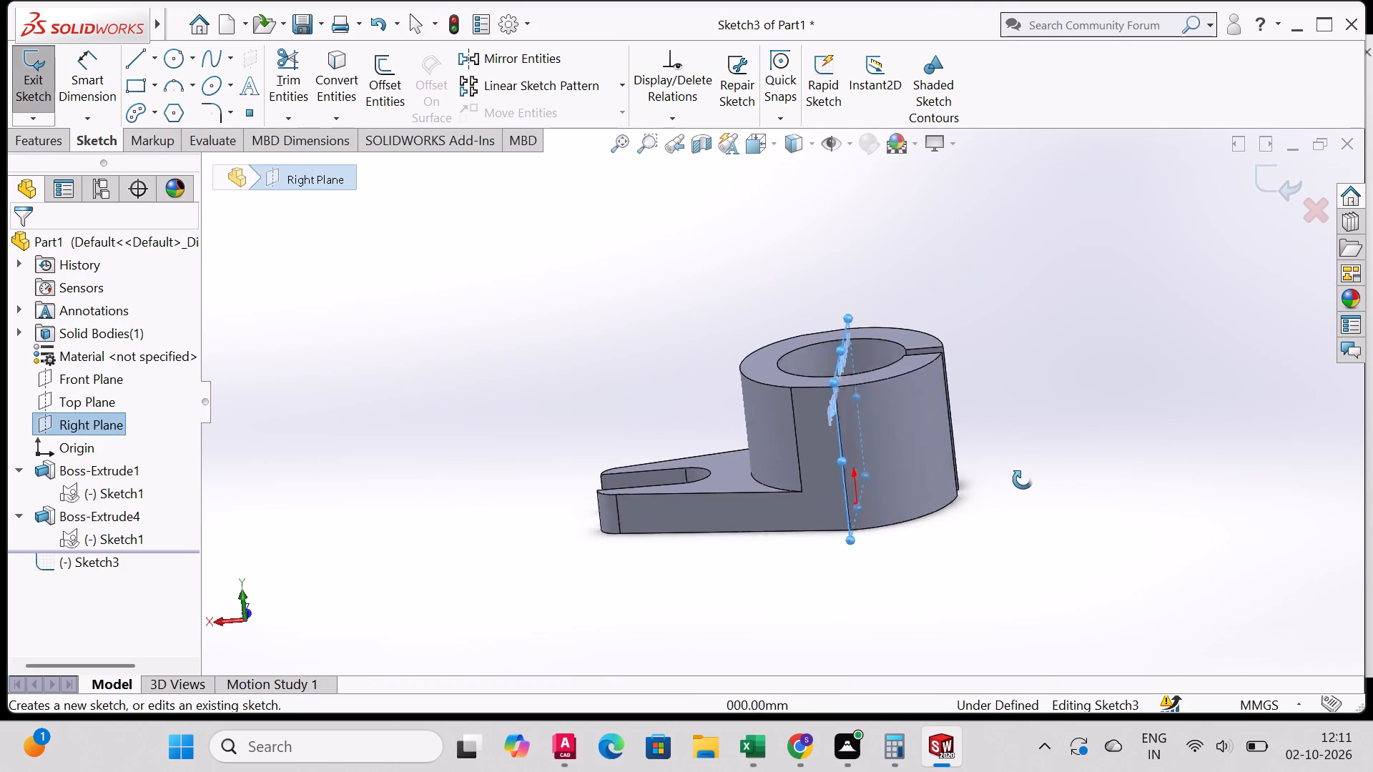
middle_drag(1023, 480, 940, 467)
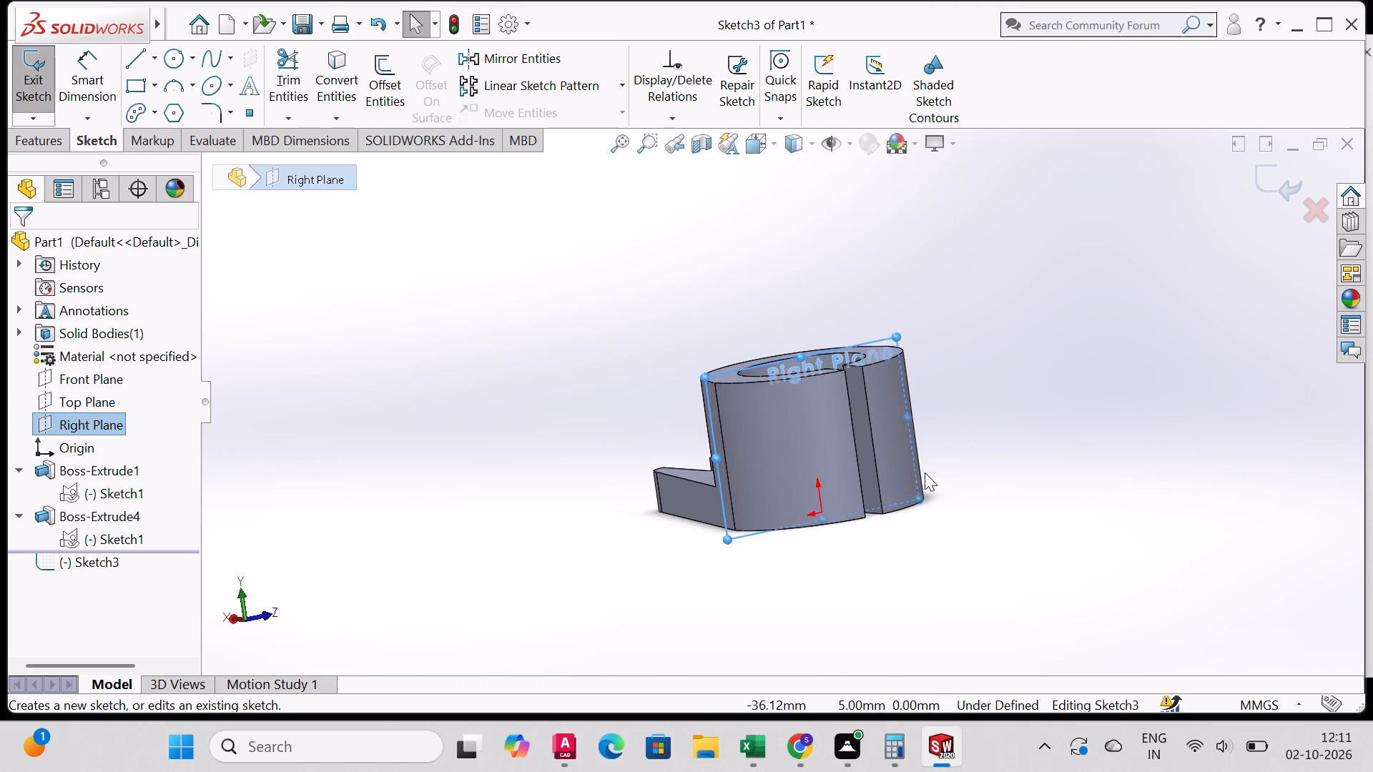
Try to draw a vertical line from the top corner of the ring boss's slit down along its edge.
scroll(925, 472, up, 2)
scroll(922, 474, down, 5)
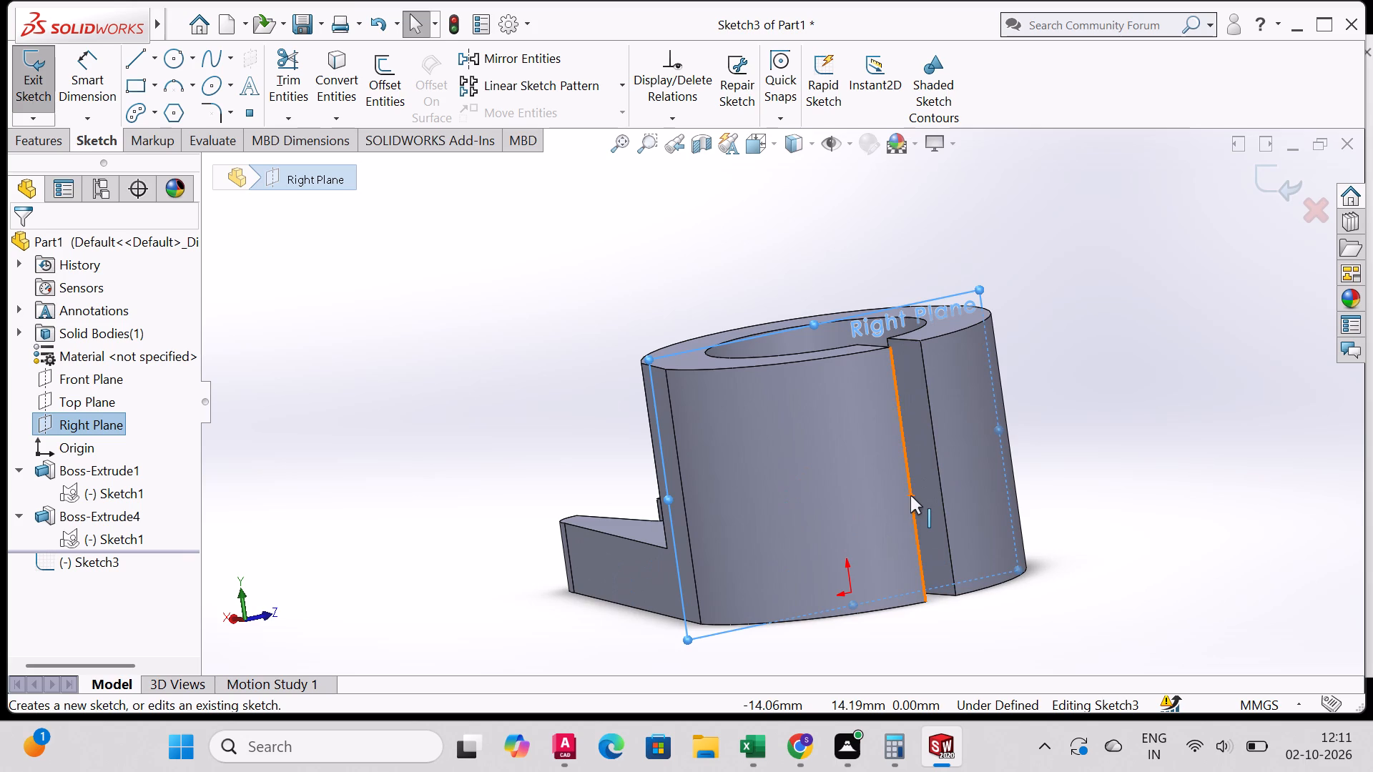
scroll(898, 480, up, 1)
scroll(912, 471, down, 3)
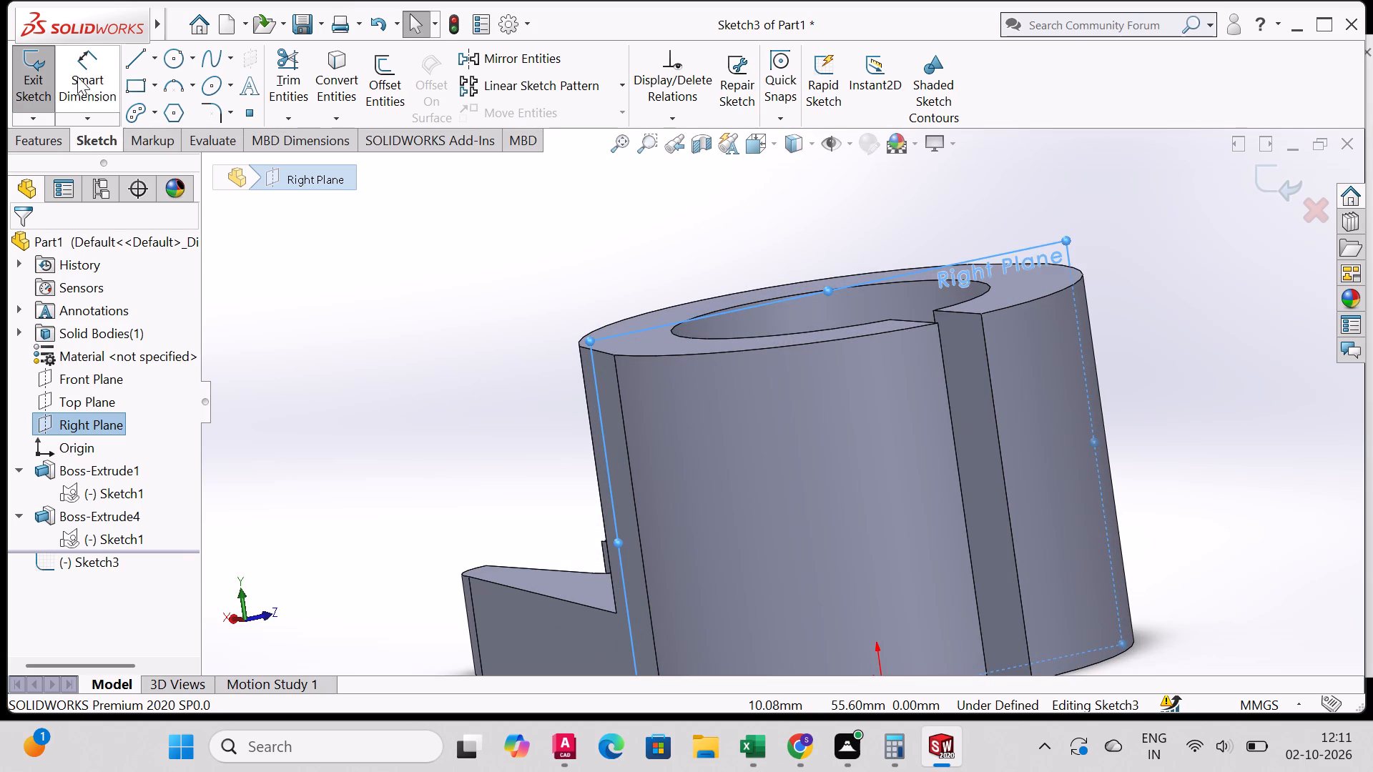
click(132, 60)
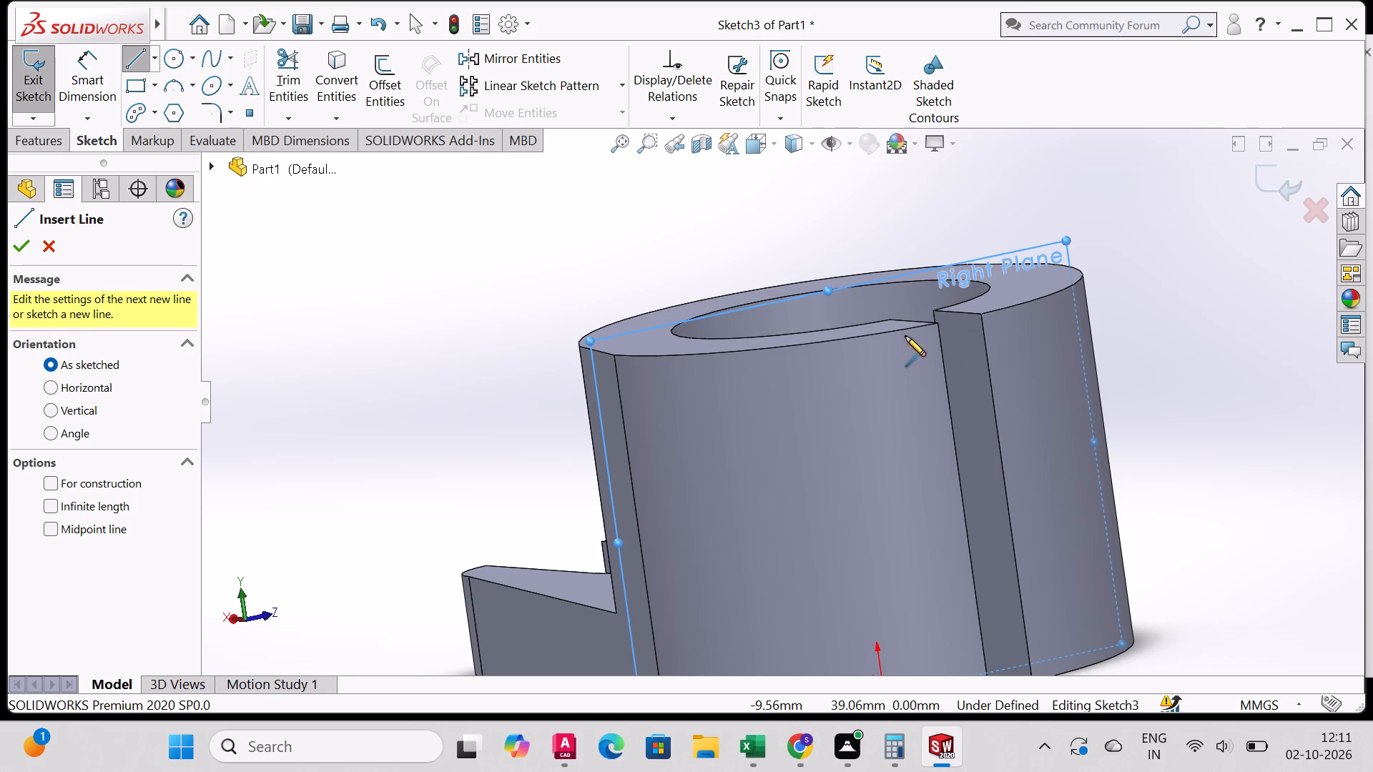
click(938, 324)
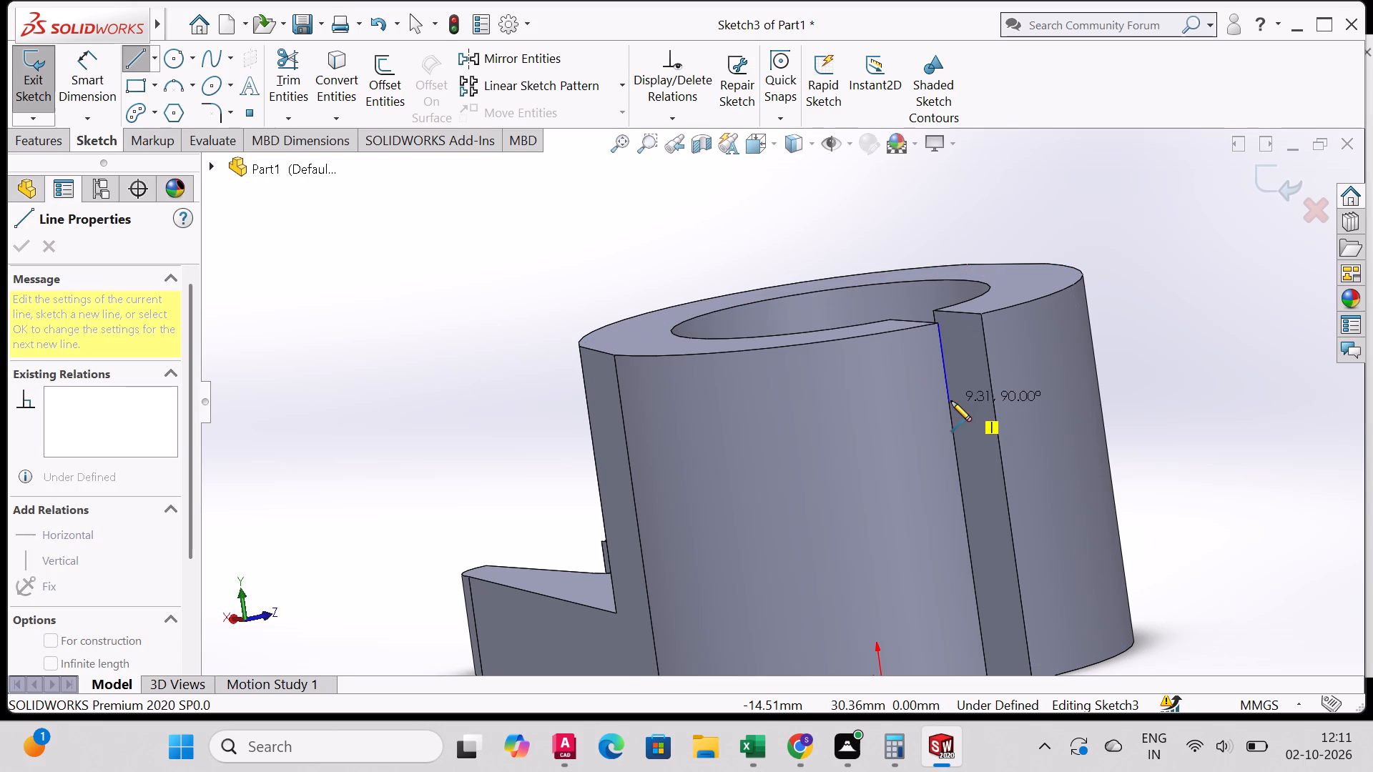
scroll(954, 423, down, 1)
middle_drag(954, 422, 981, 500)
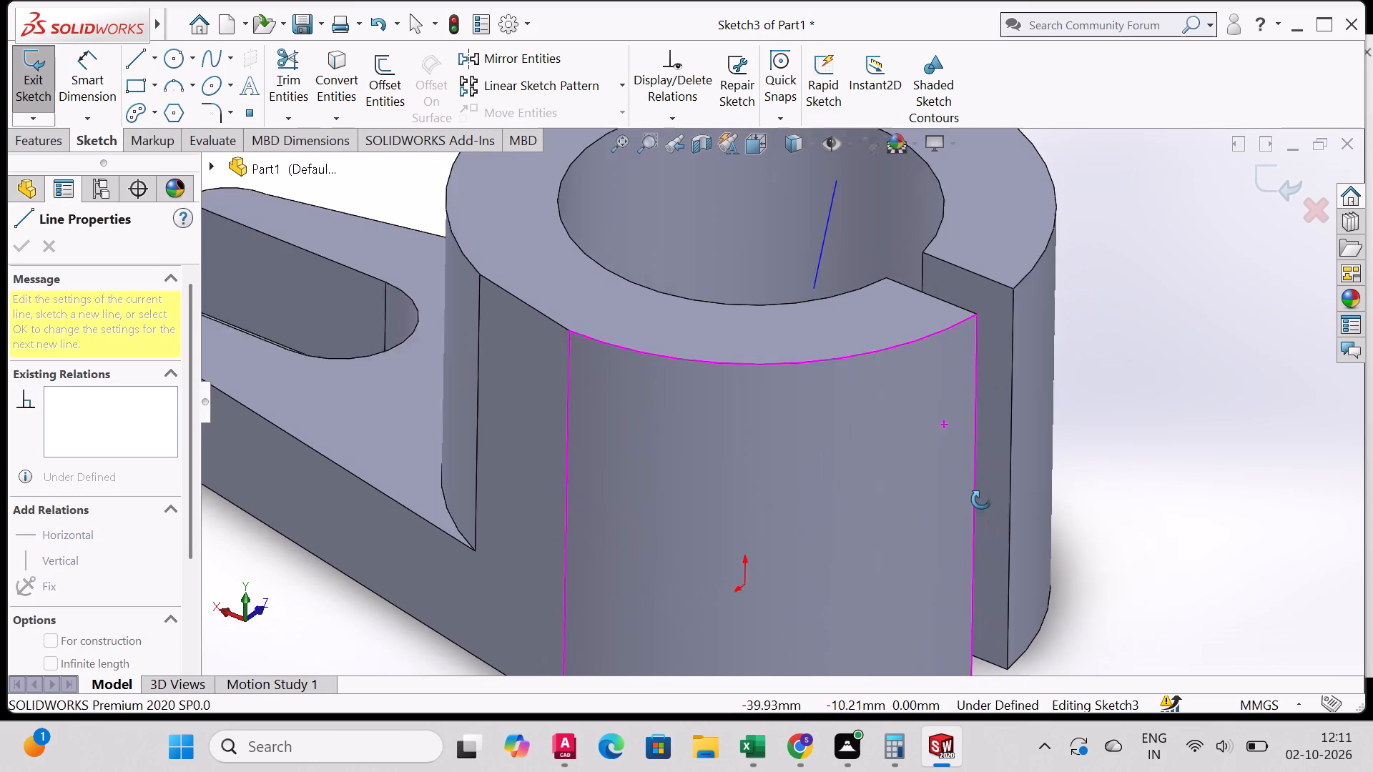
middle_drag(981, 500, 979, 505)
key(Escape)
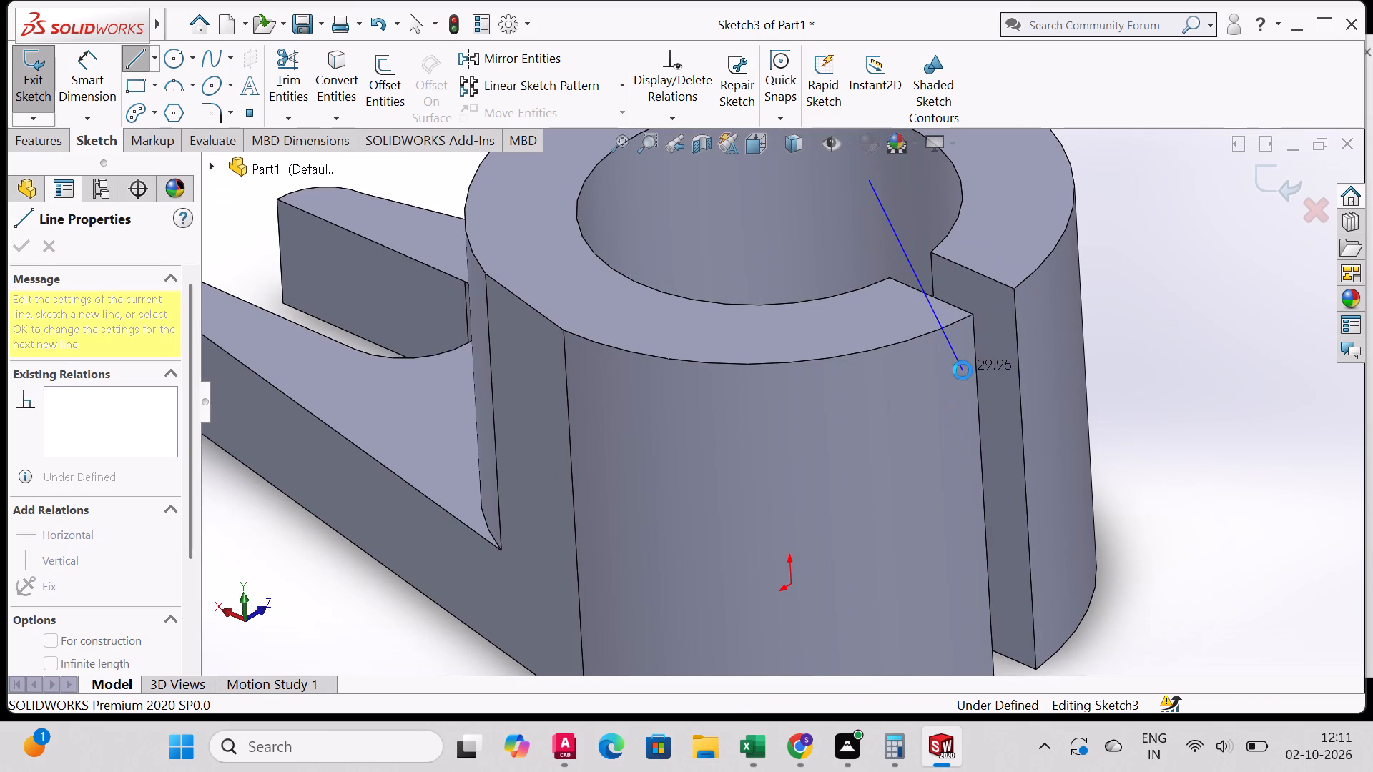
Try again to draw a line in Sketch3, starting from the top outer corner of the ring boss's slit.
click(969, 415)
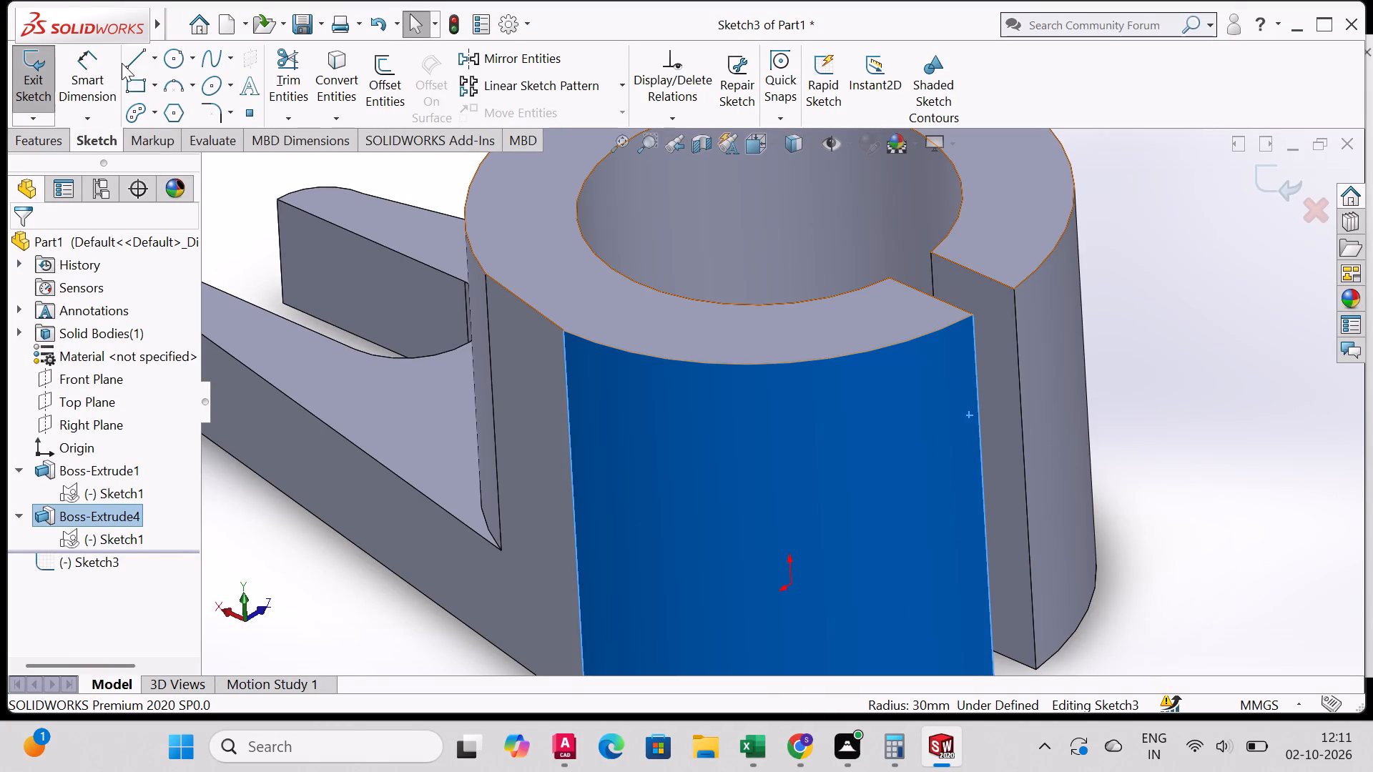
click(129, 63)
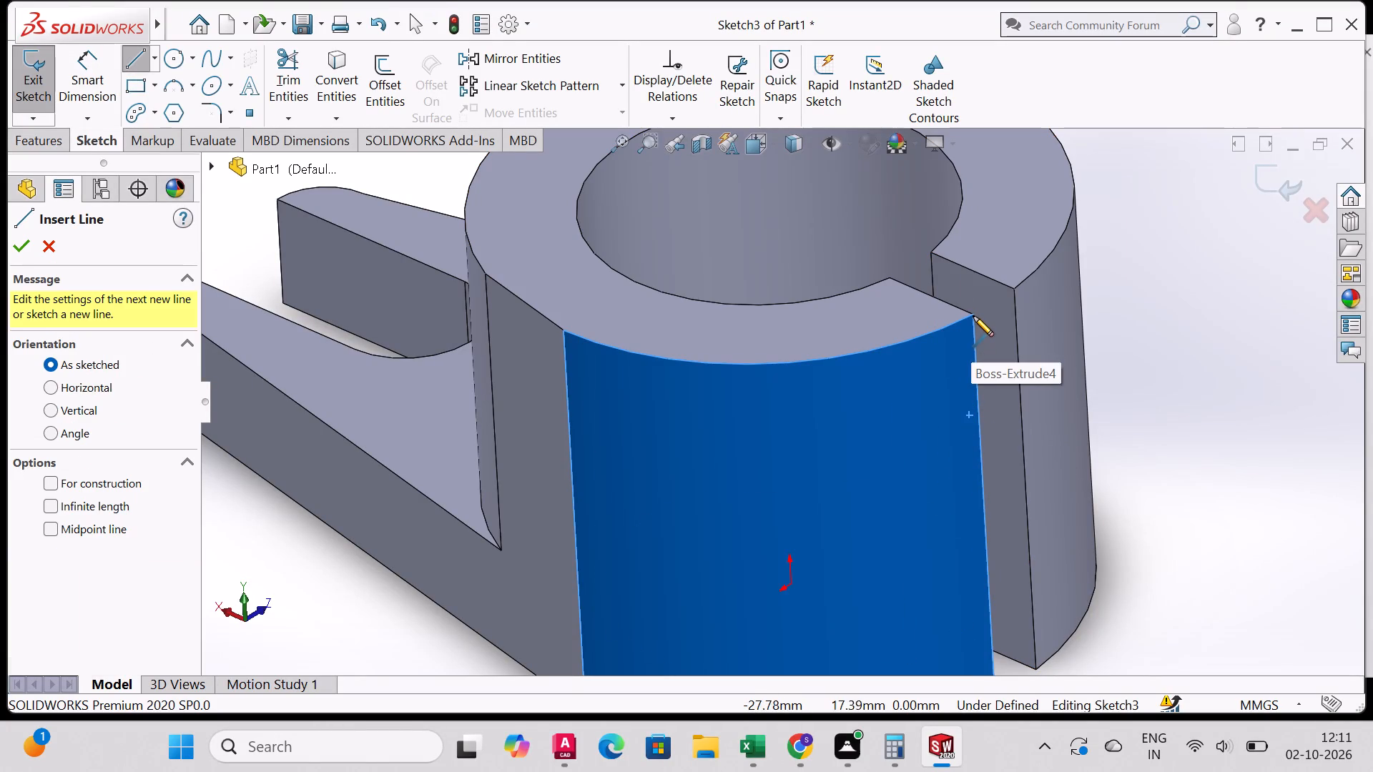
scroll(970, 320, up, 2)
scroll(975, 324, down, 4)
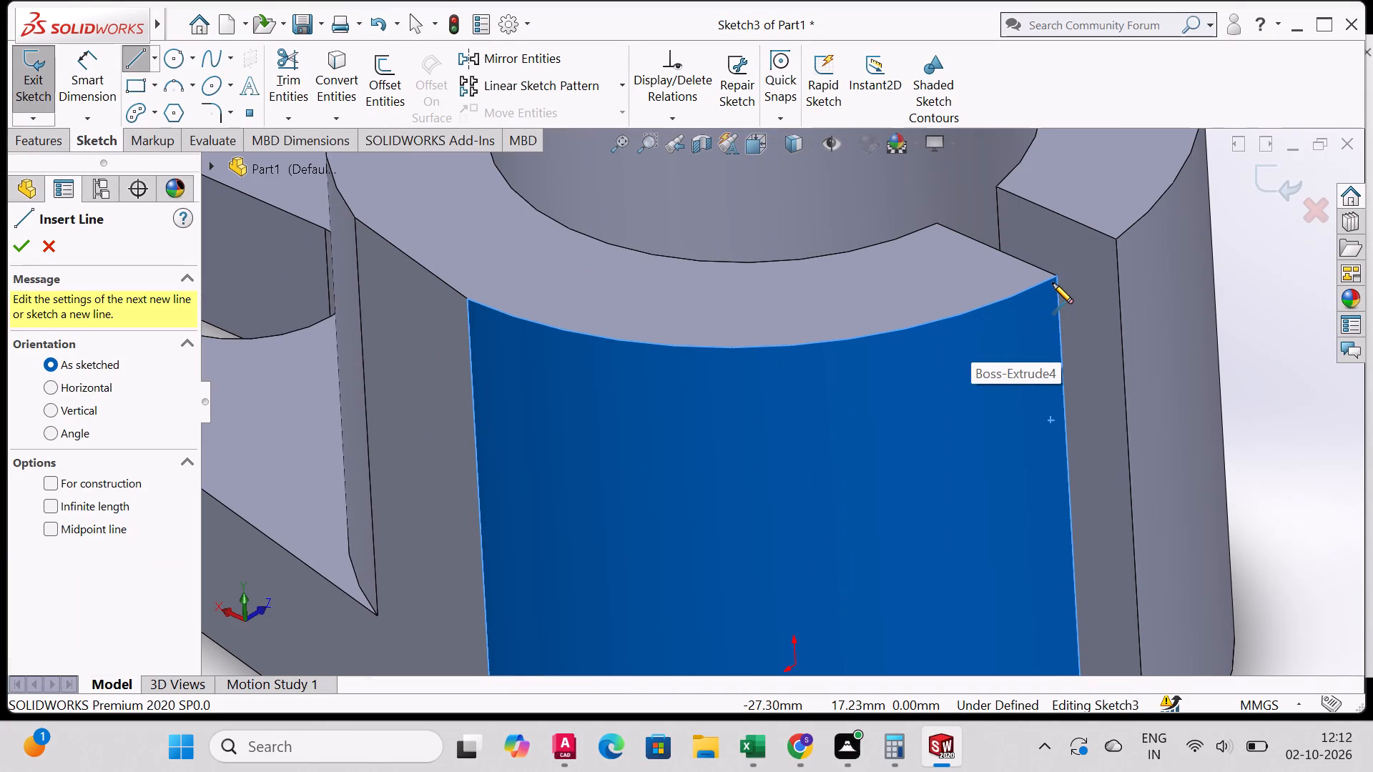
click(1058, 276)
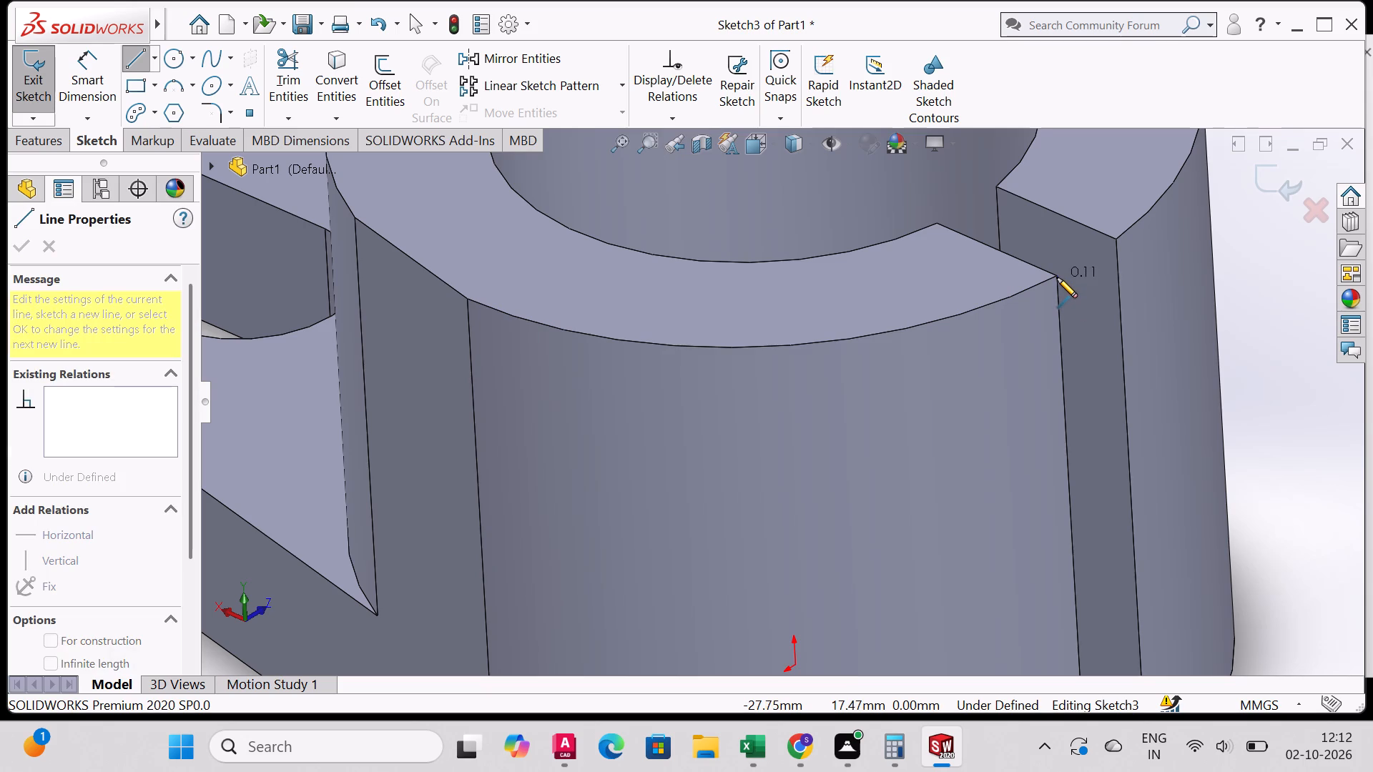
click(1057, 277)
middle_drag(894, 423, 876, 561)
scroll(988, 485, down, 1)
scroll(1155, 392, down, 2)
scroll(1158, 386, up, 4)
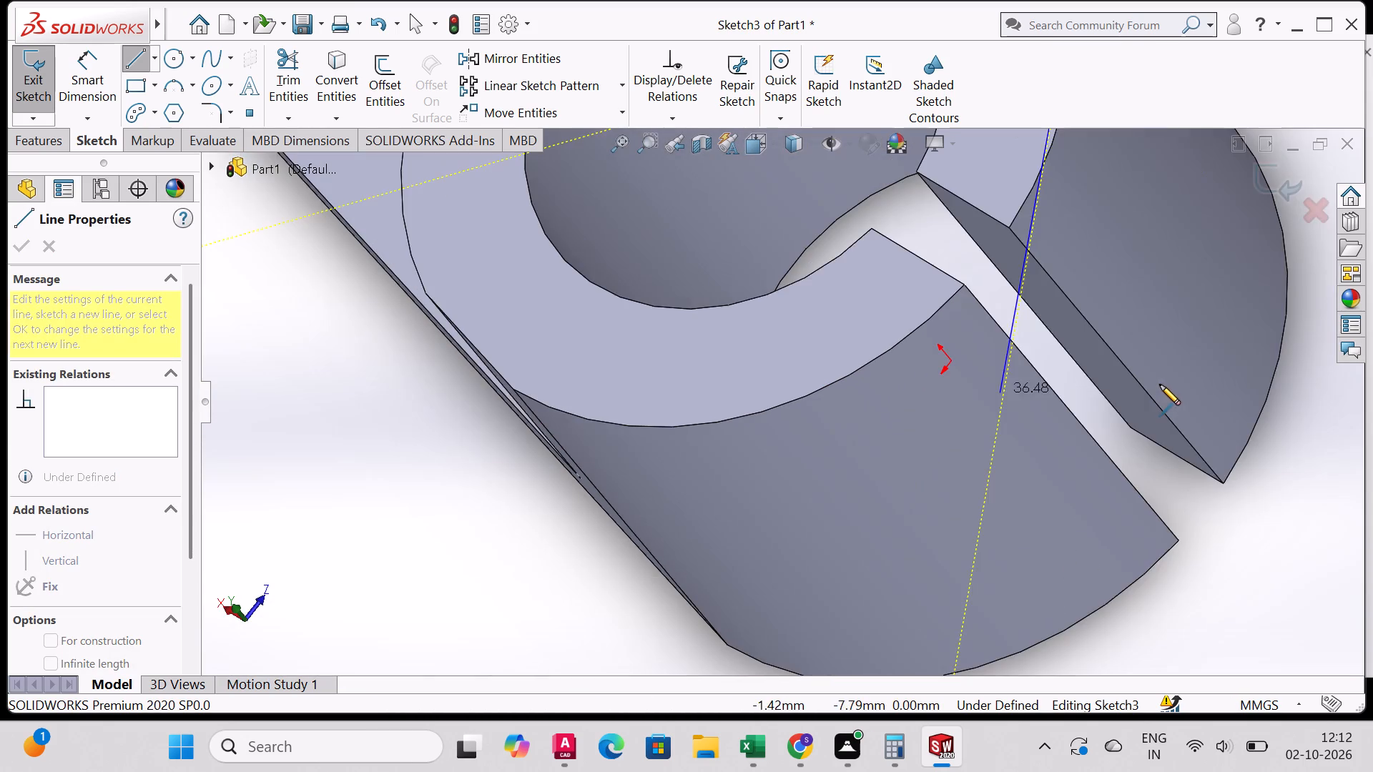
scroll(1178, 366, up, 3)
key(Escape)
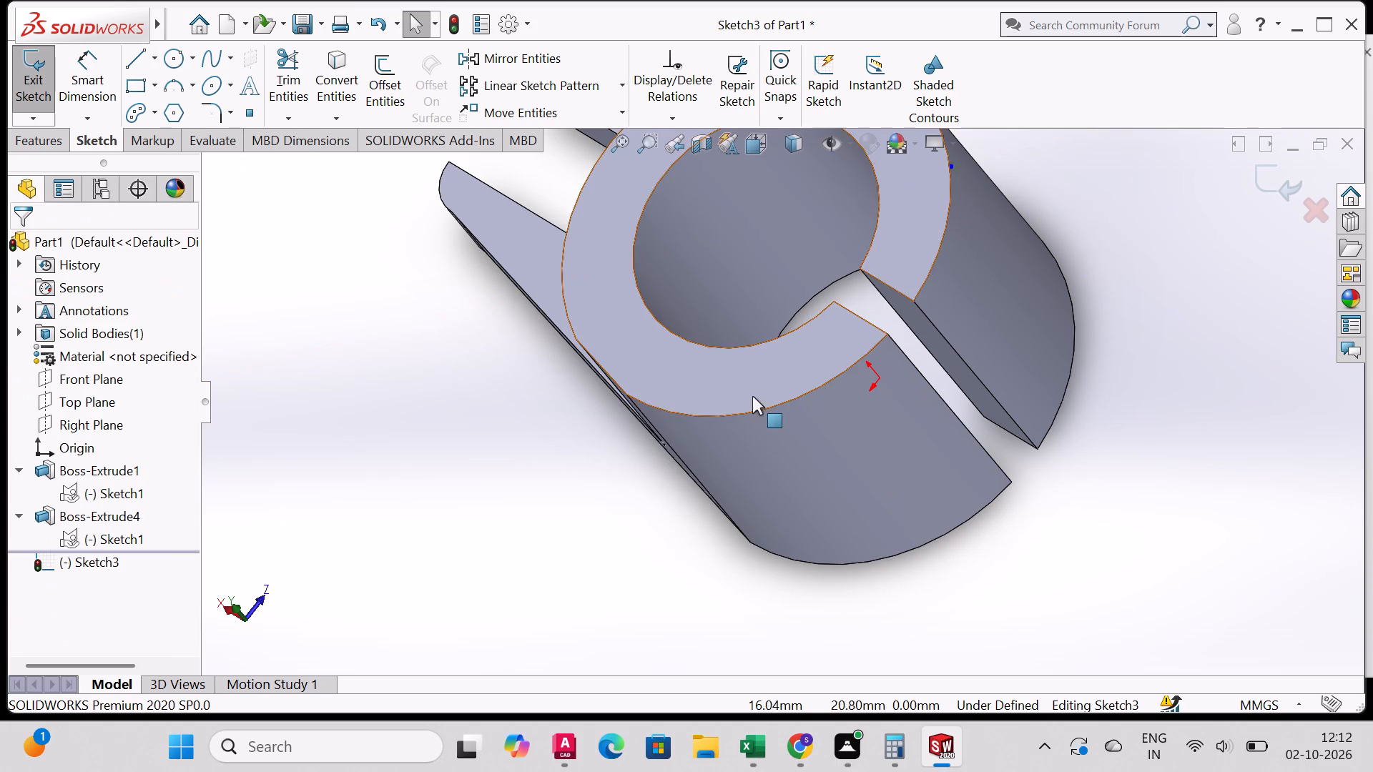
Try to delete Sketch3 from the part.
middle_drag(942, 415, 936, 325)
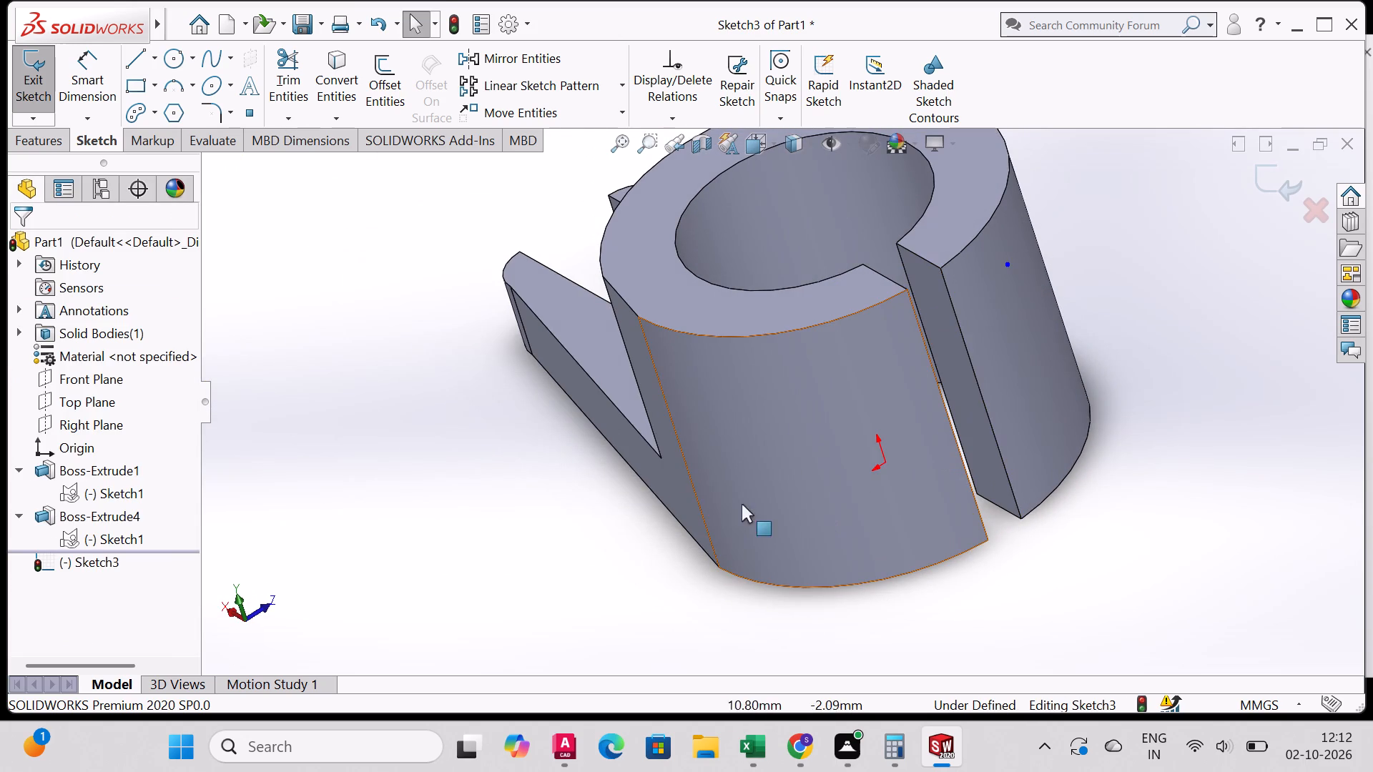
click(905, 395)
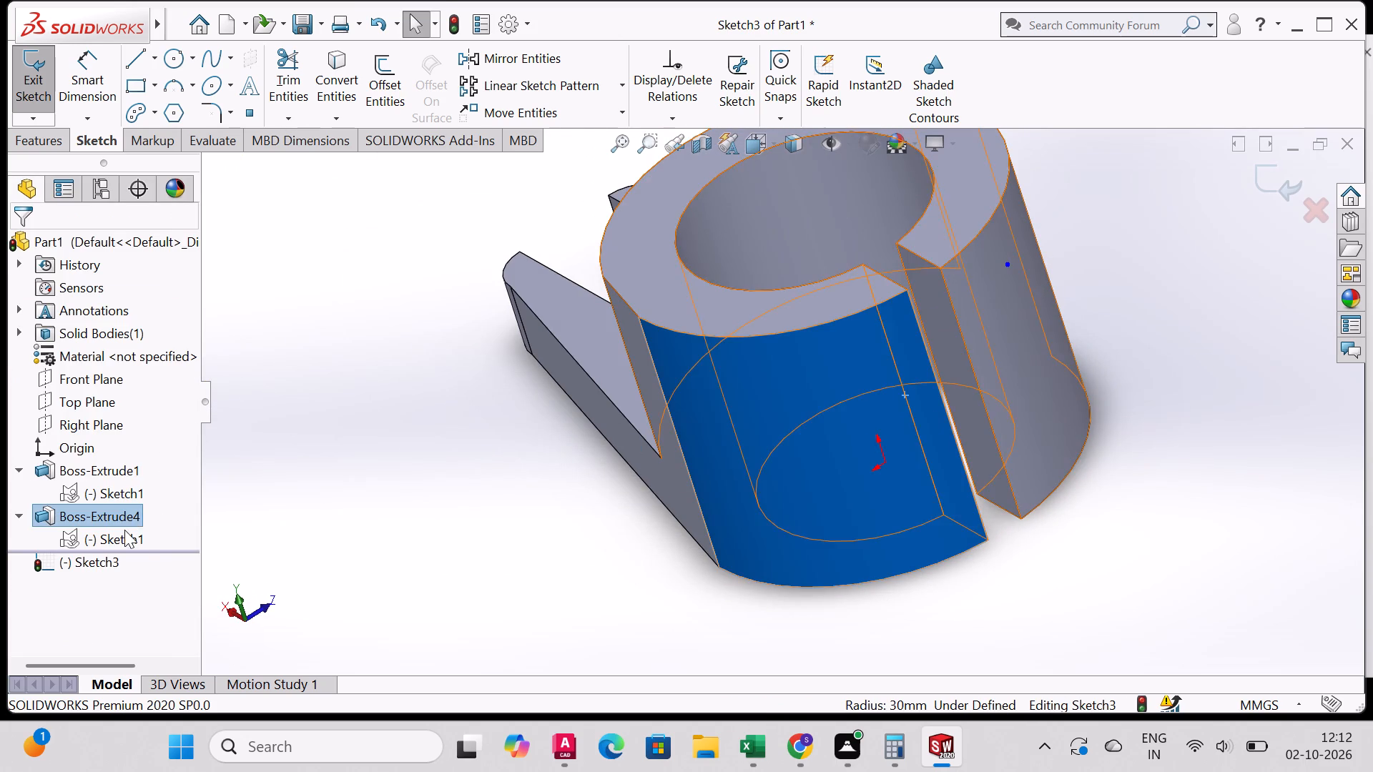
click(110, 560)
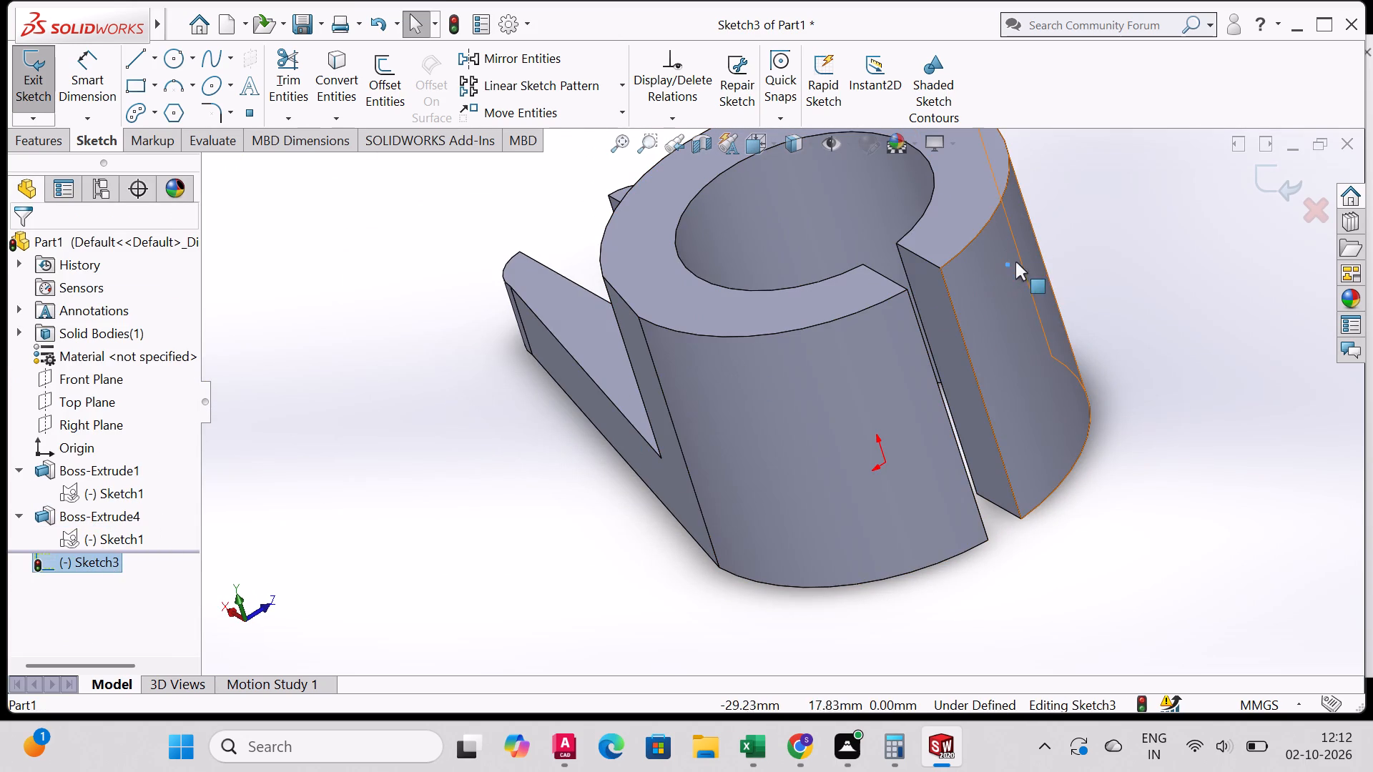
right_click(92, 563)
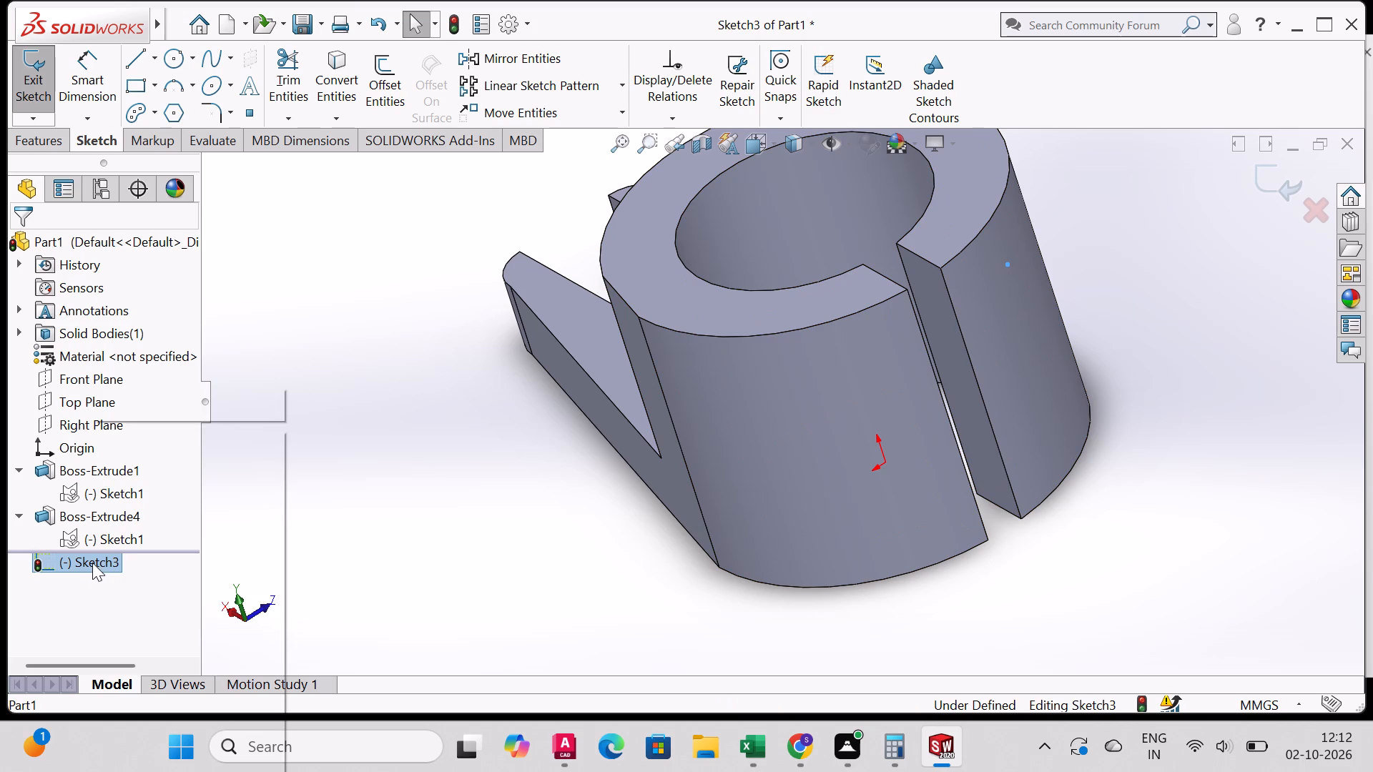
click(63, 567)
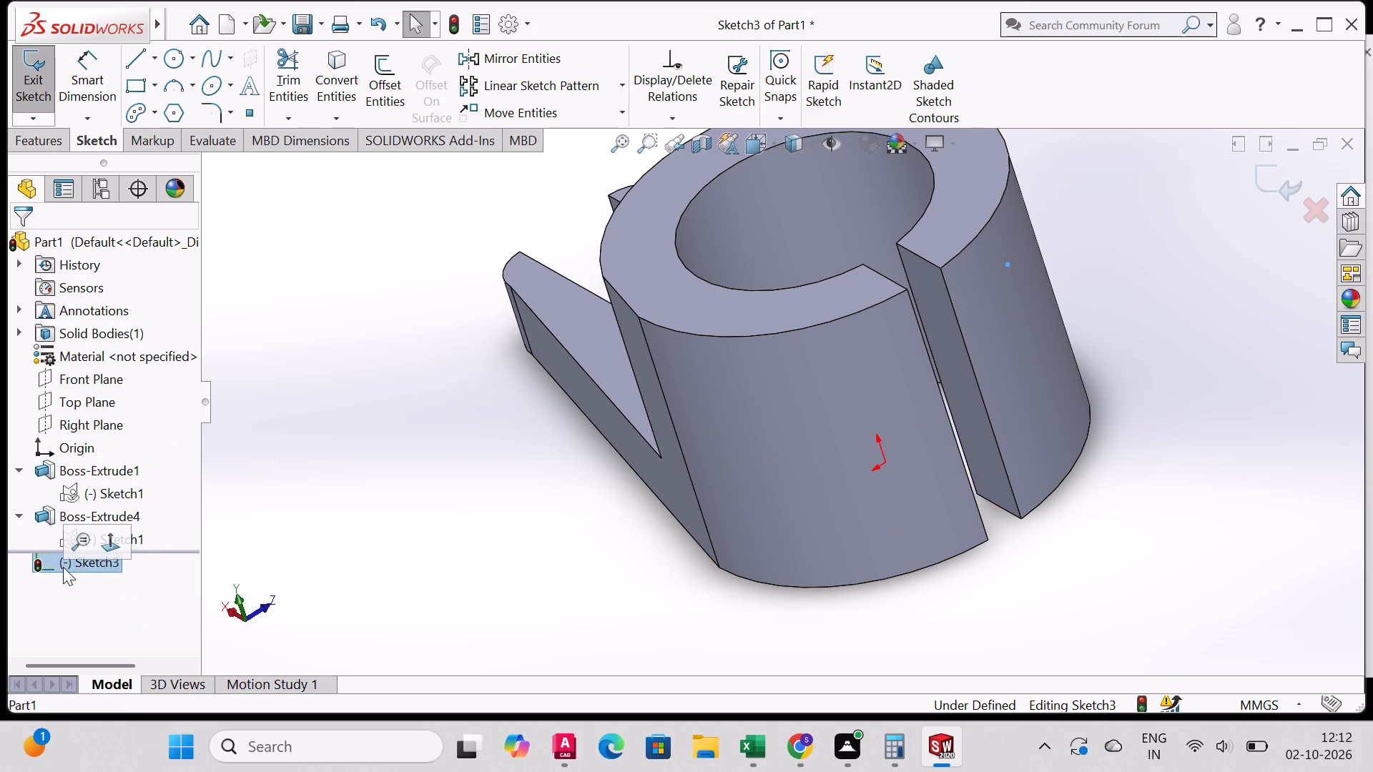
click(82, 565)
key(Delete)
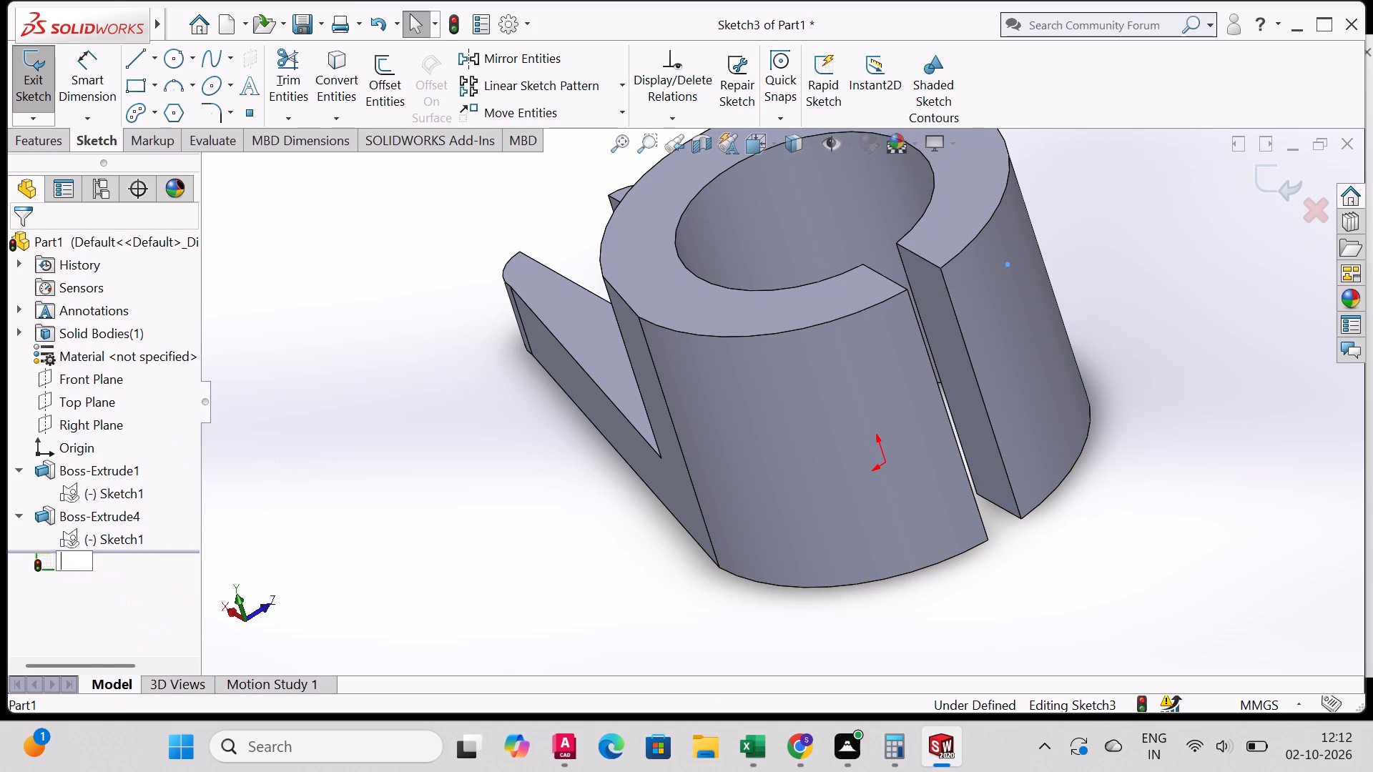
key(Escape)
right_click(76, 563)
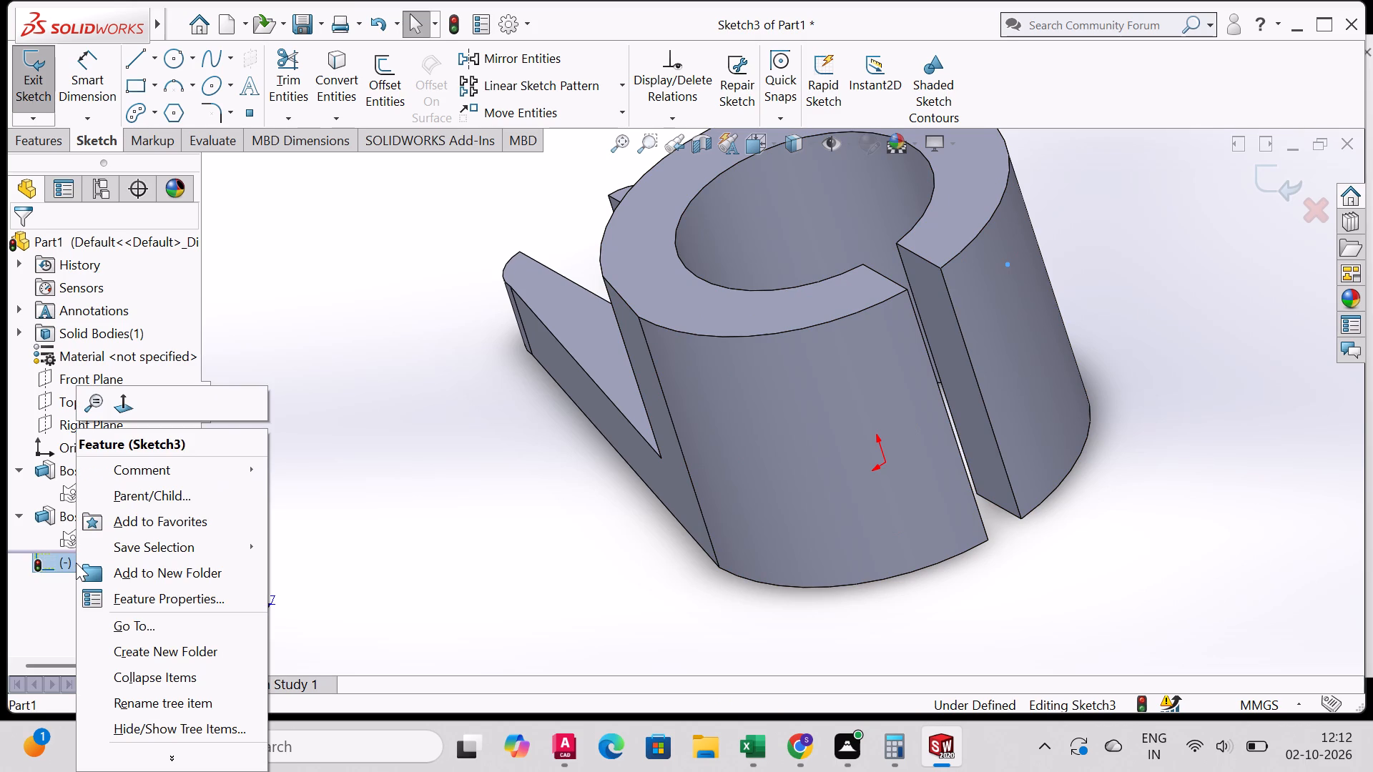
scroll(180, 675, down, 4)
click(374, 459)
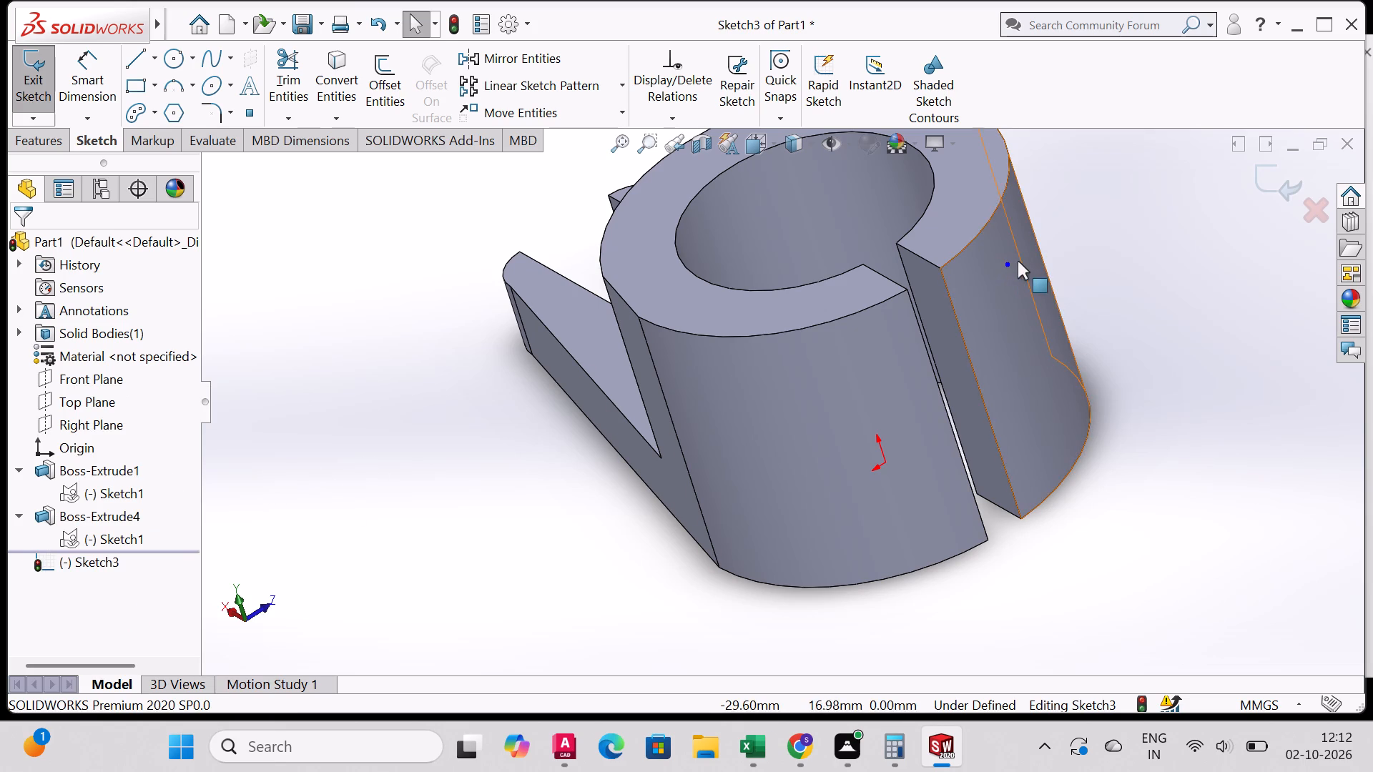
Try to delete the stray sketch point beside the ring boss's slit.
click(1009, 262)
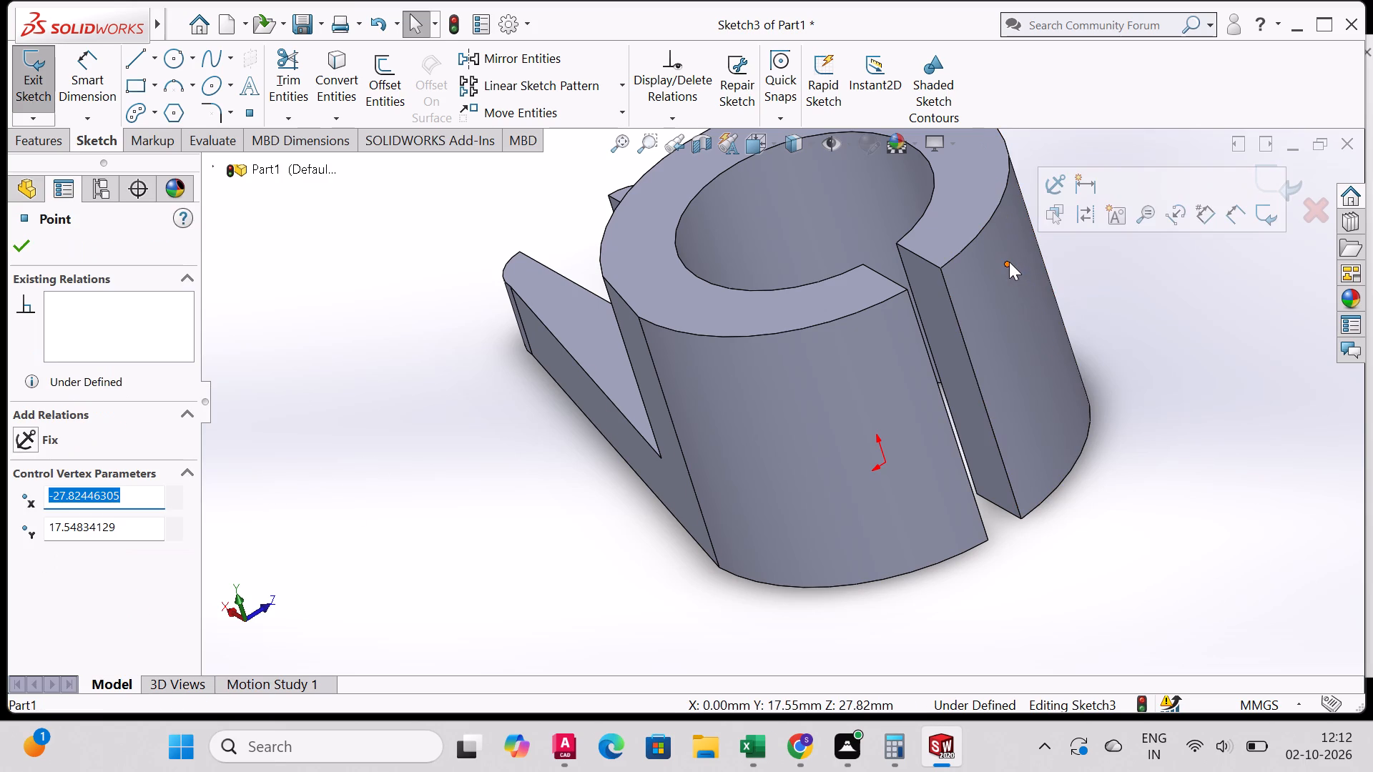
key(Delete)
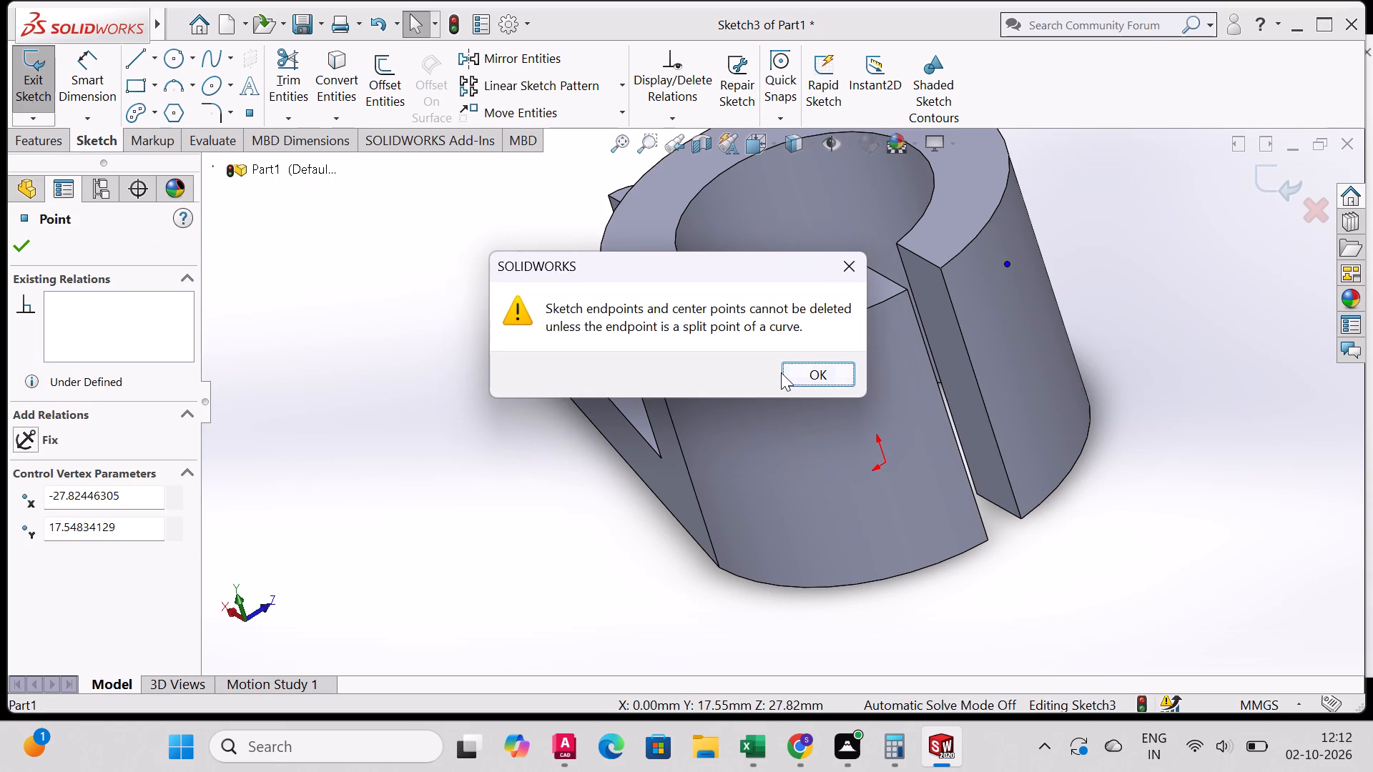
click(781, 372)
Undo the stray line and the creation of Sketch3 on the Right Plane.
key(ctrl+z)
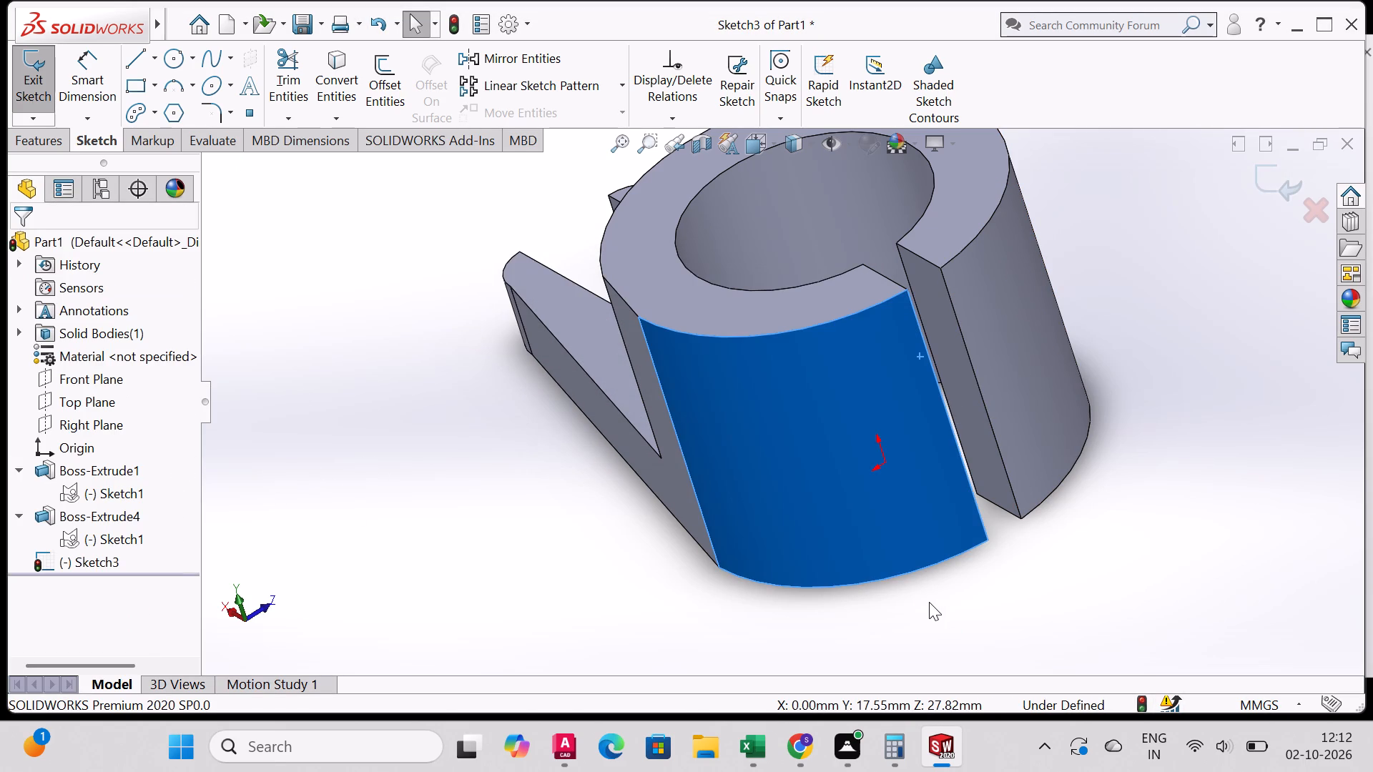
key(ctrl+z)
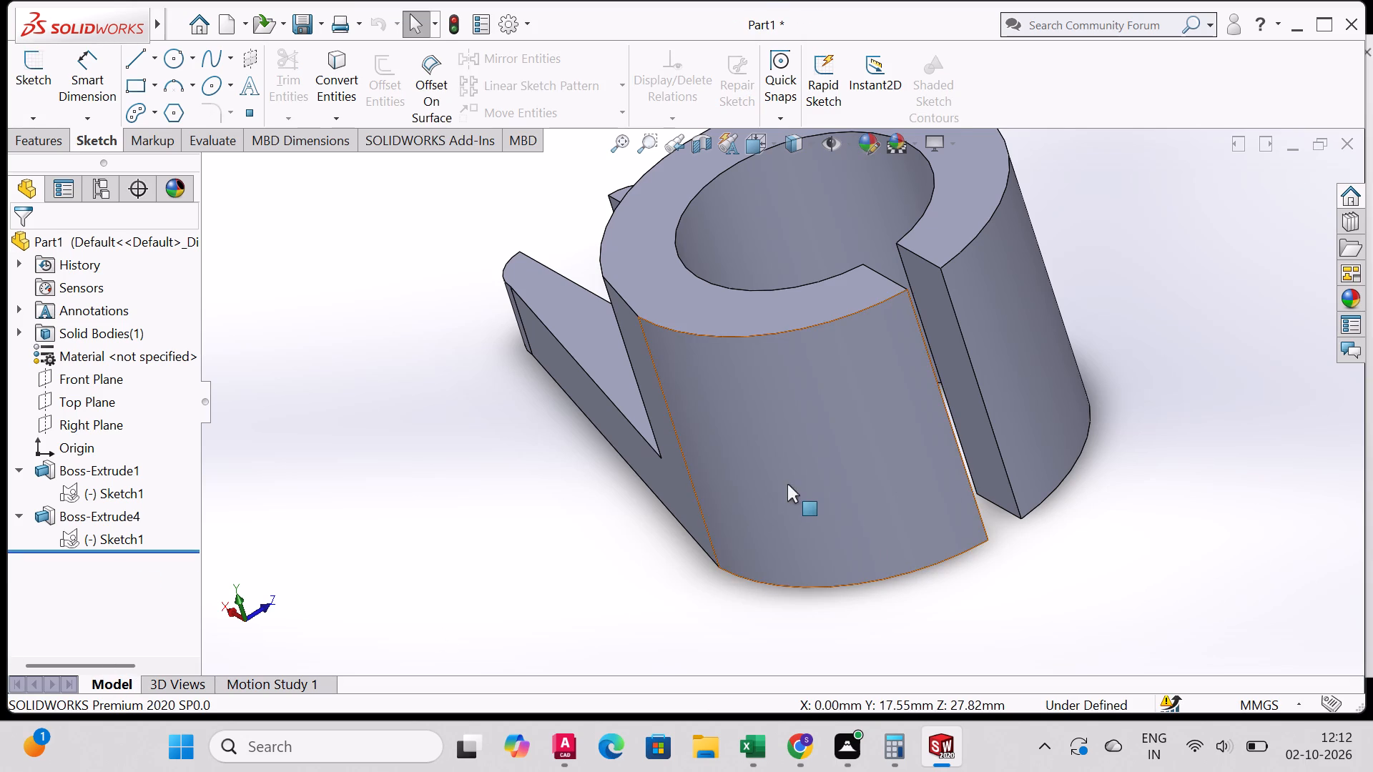
Start a new sketch on the Right Plane, viewed obliquely so the ring boss's slit faces forward.
scroll(787, 484, down, 1)
middle_drag(792, 482, 818, 403)
scroll(839, 407, up, 1)
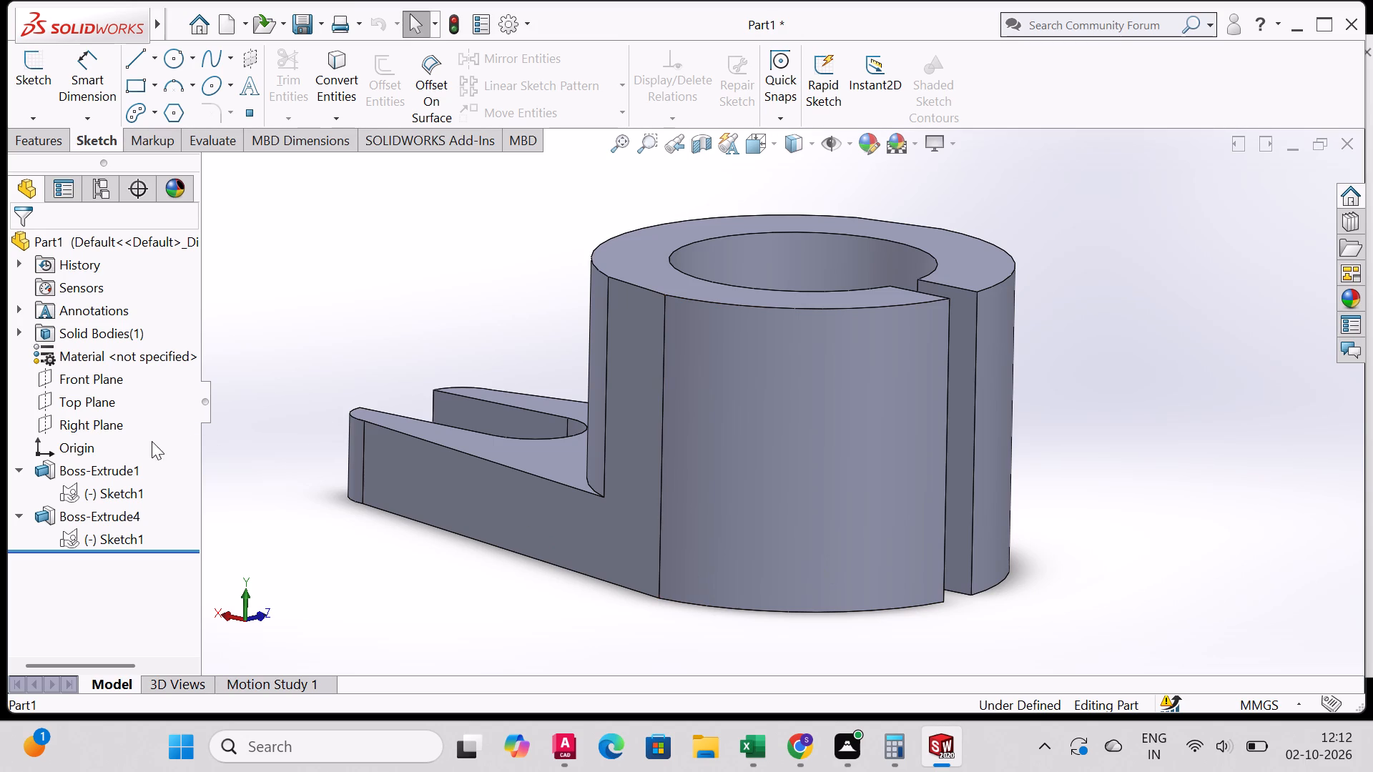
click(112, 428)
click(128, 402)
middle_drag(861, 528, 861, 528)
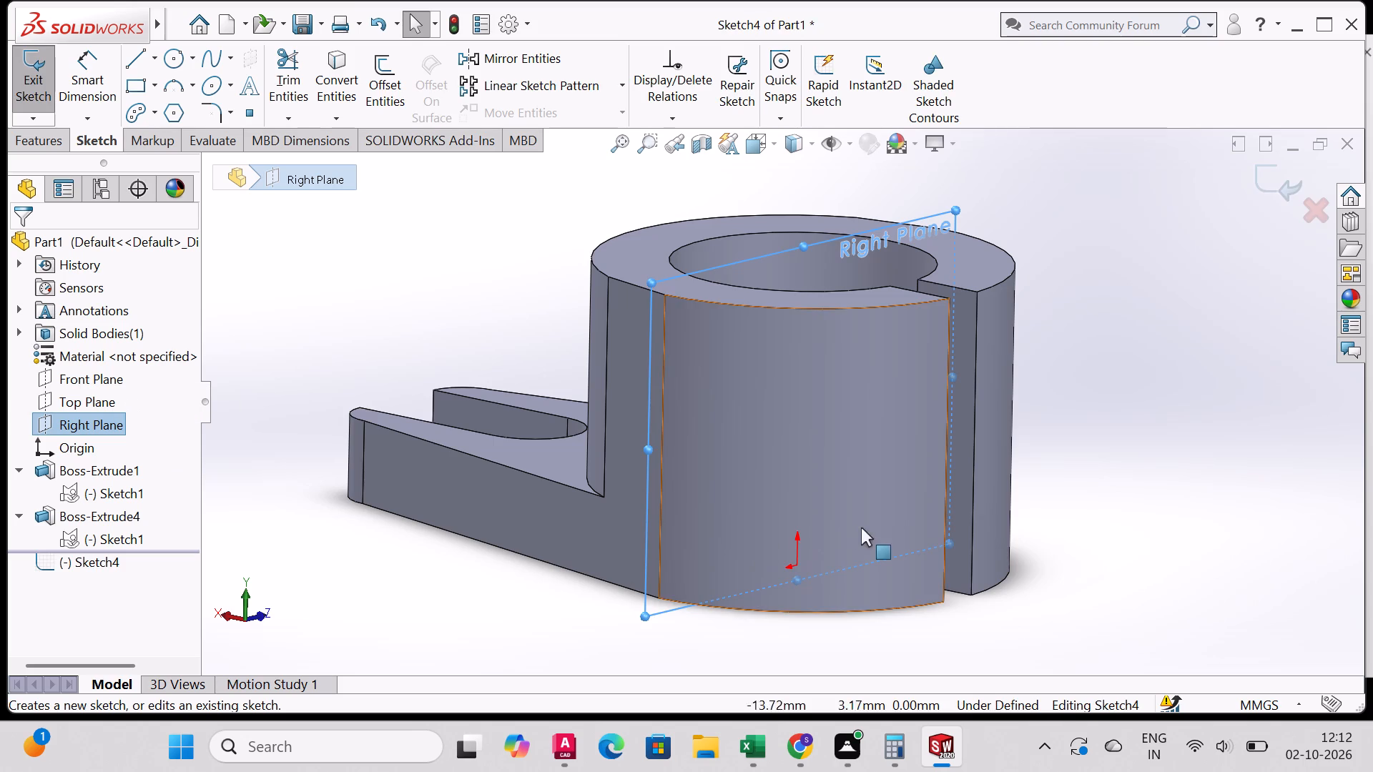
middle_drag(861, 528, 838, 530)
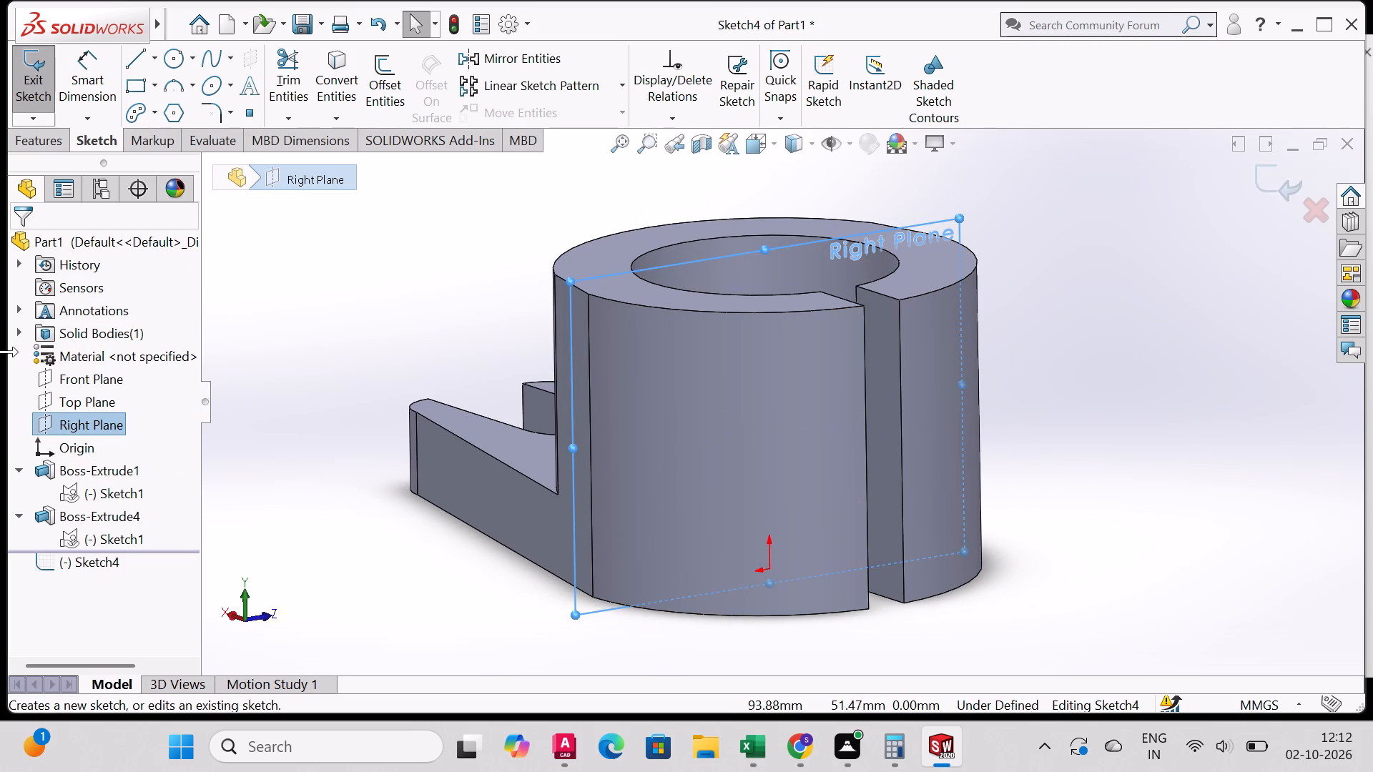
Highlight the first extrusion's Sketch1 as a reference for the clamp lines beside the slit.
click(103, 497)
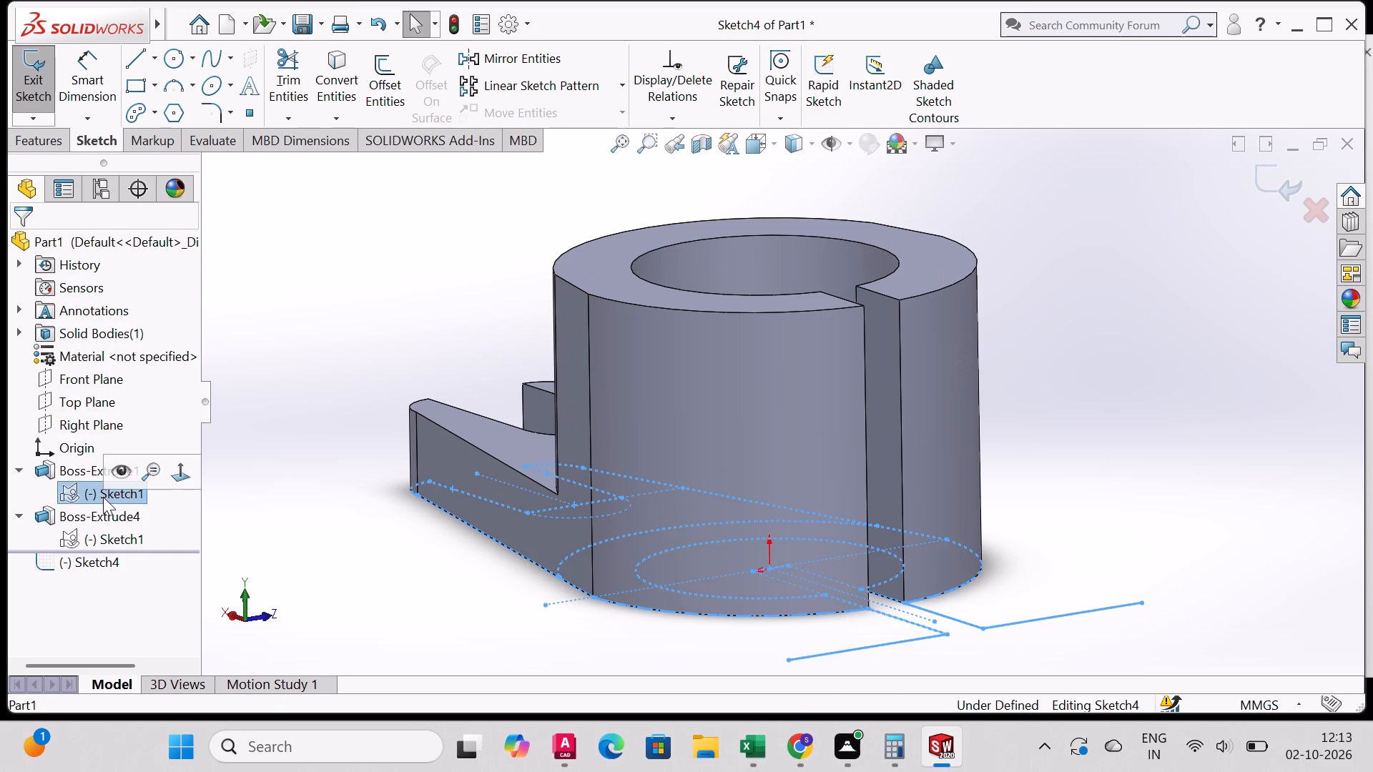
click(114, 479)
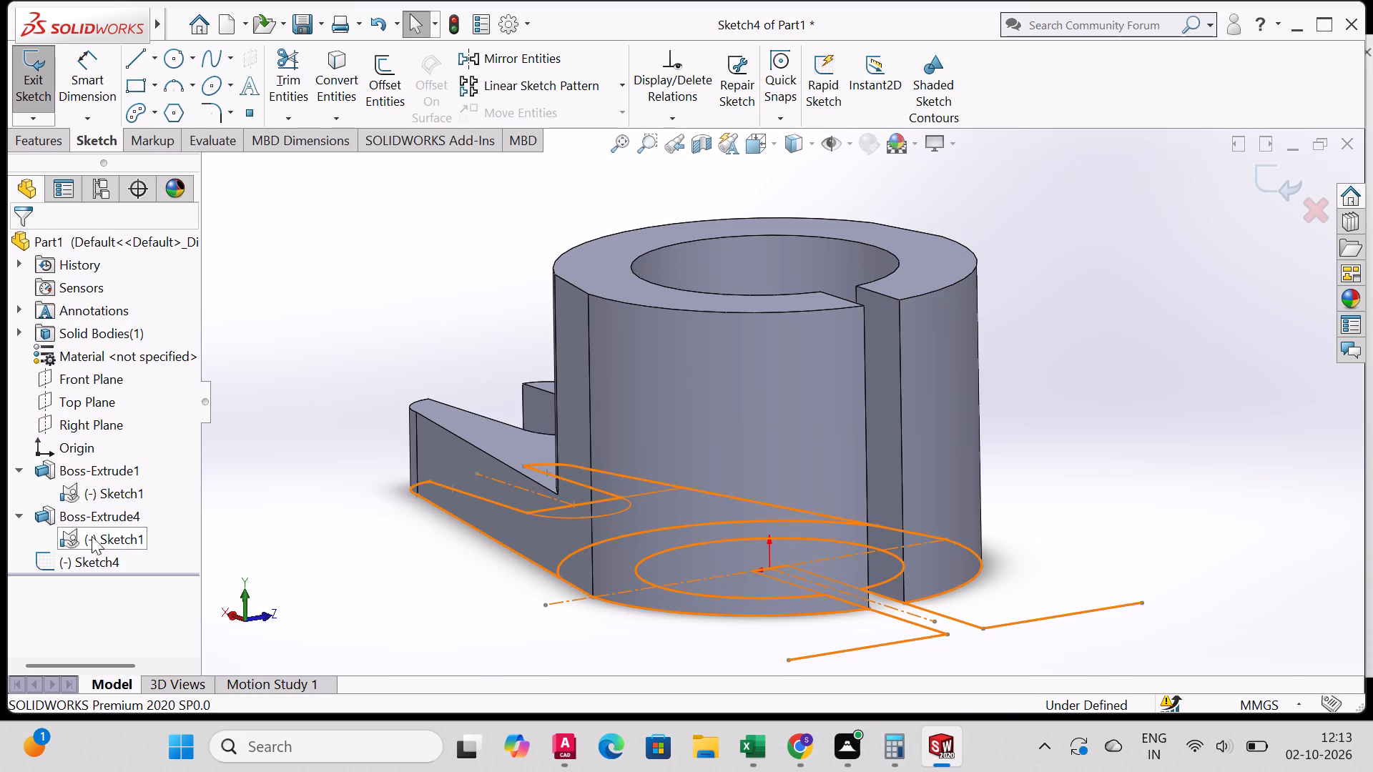
click(102, 498)
click(109, 474)
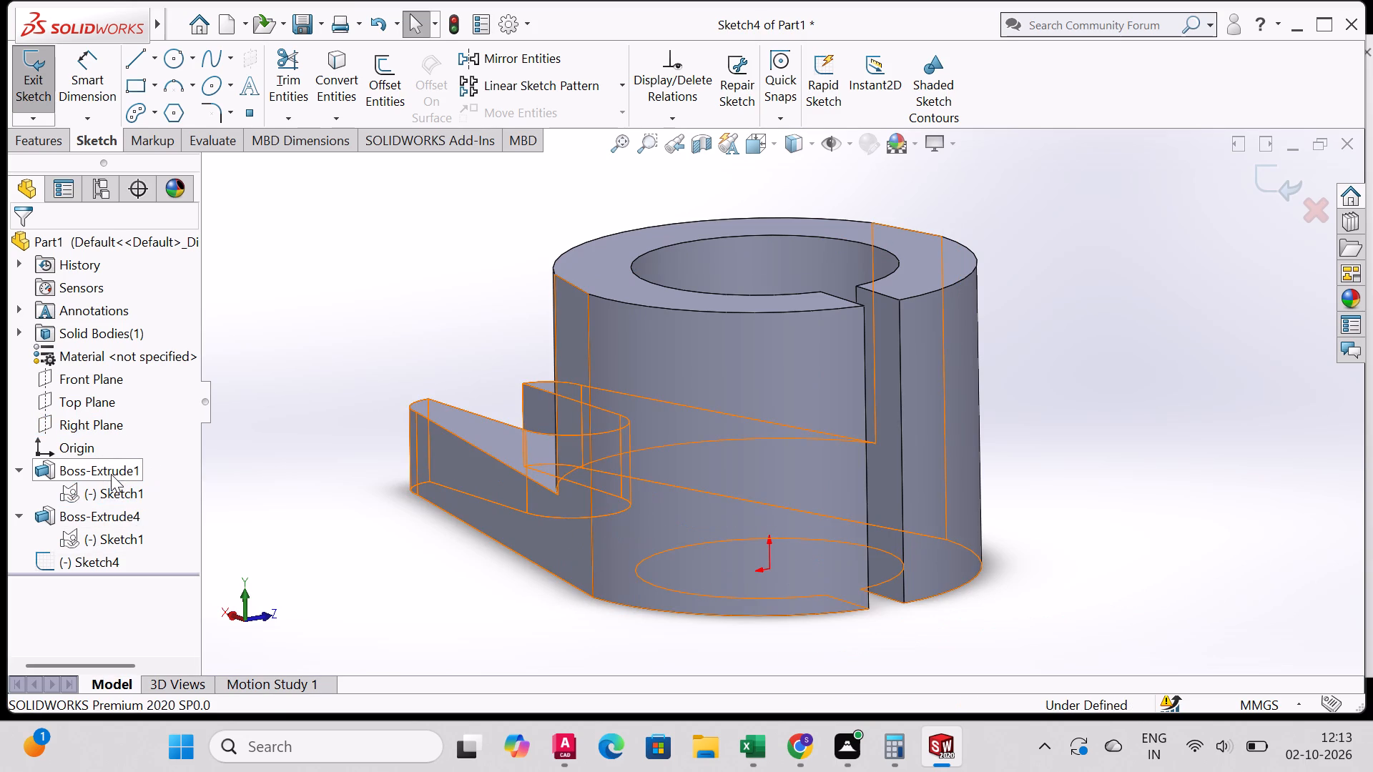
click(114, 482)
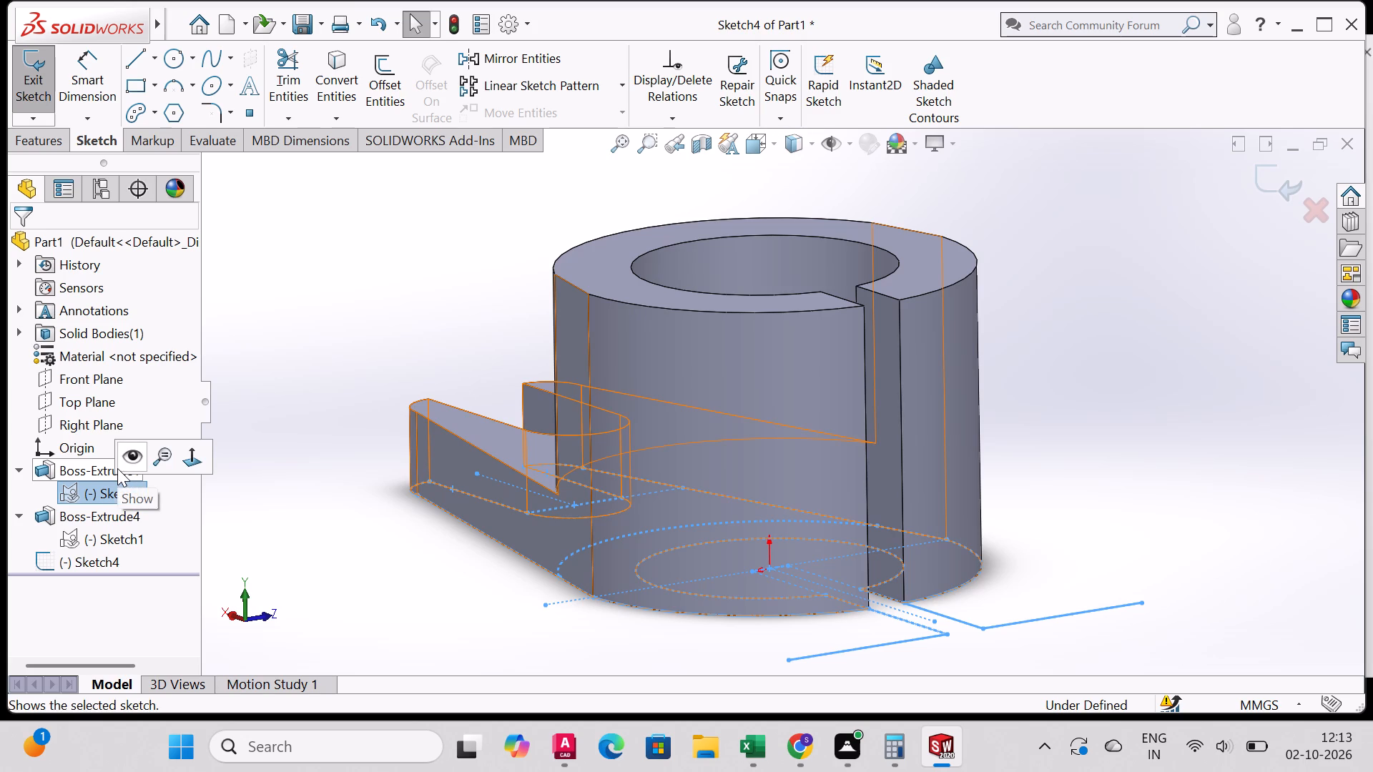
click(100, 551)
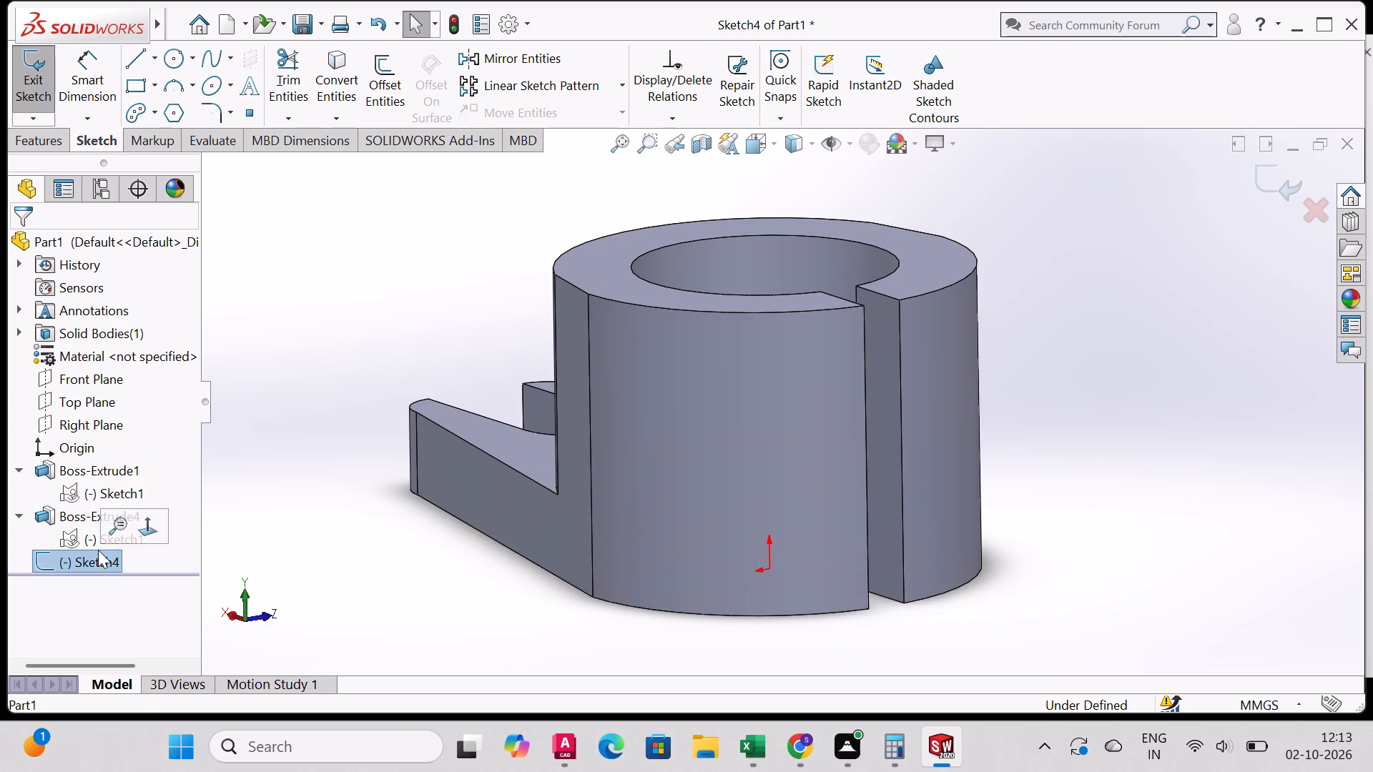
click(102, 502)
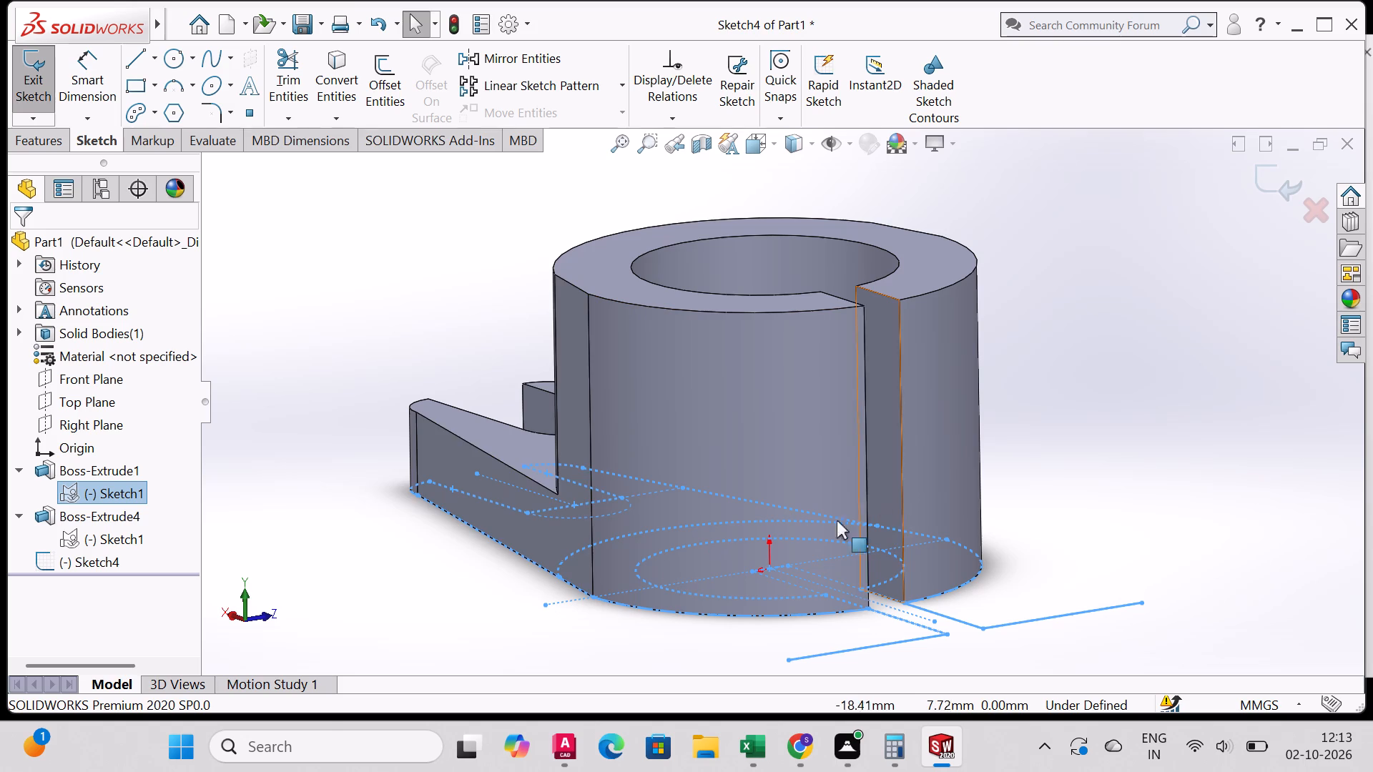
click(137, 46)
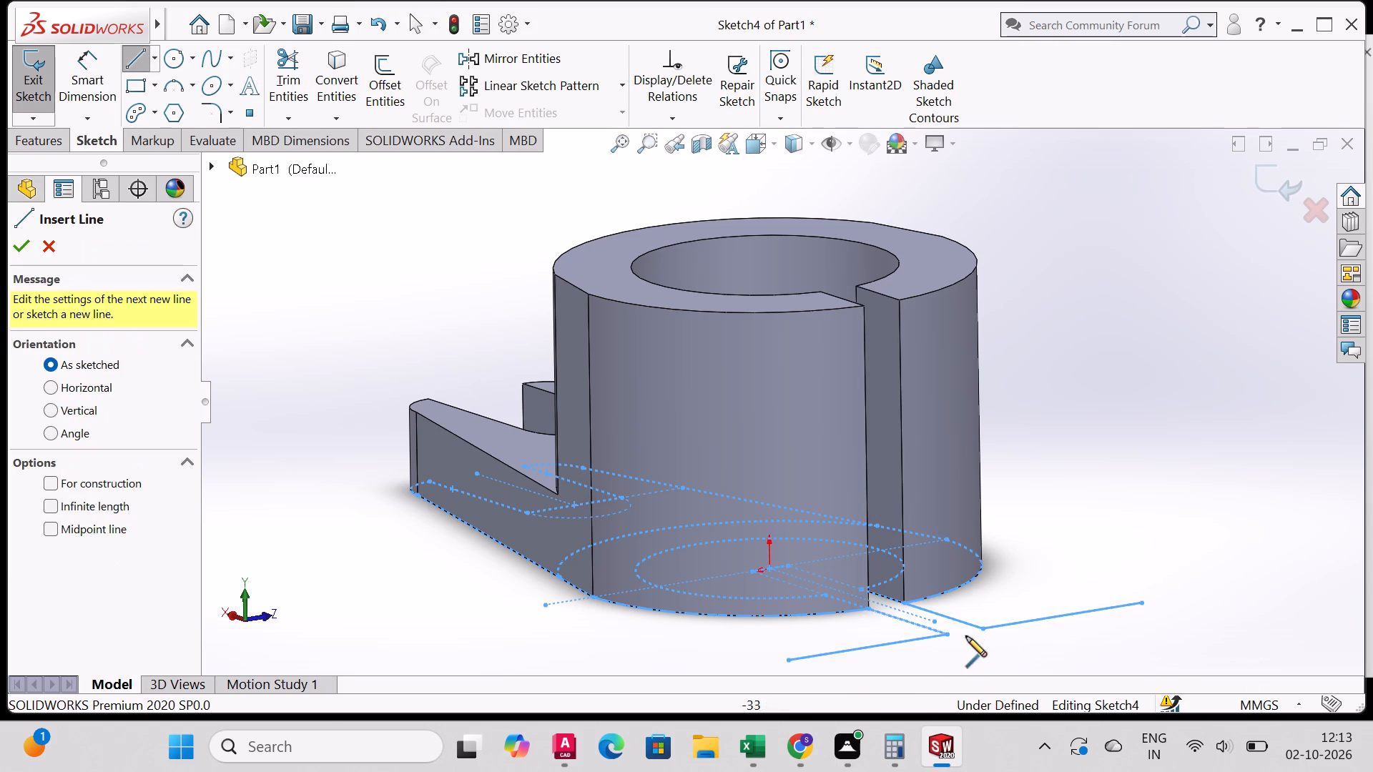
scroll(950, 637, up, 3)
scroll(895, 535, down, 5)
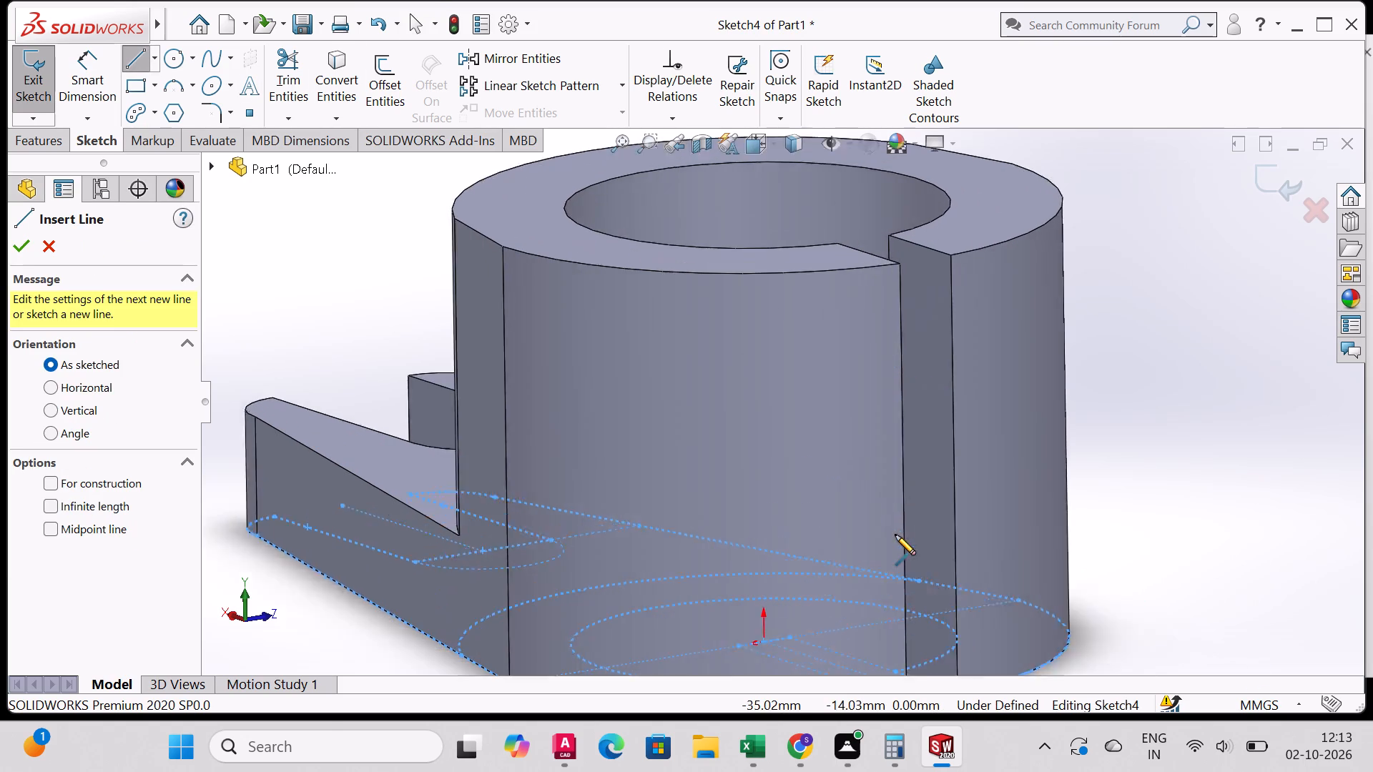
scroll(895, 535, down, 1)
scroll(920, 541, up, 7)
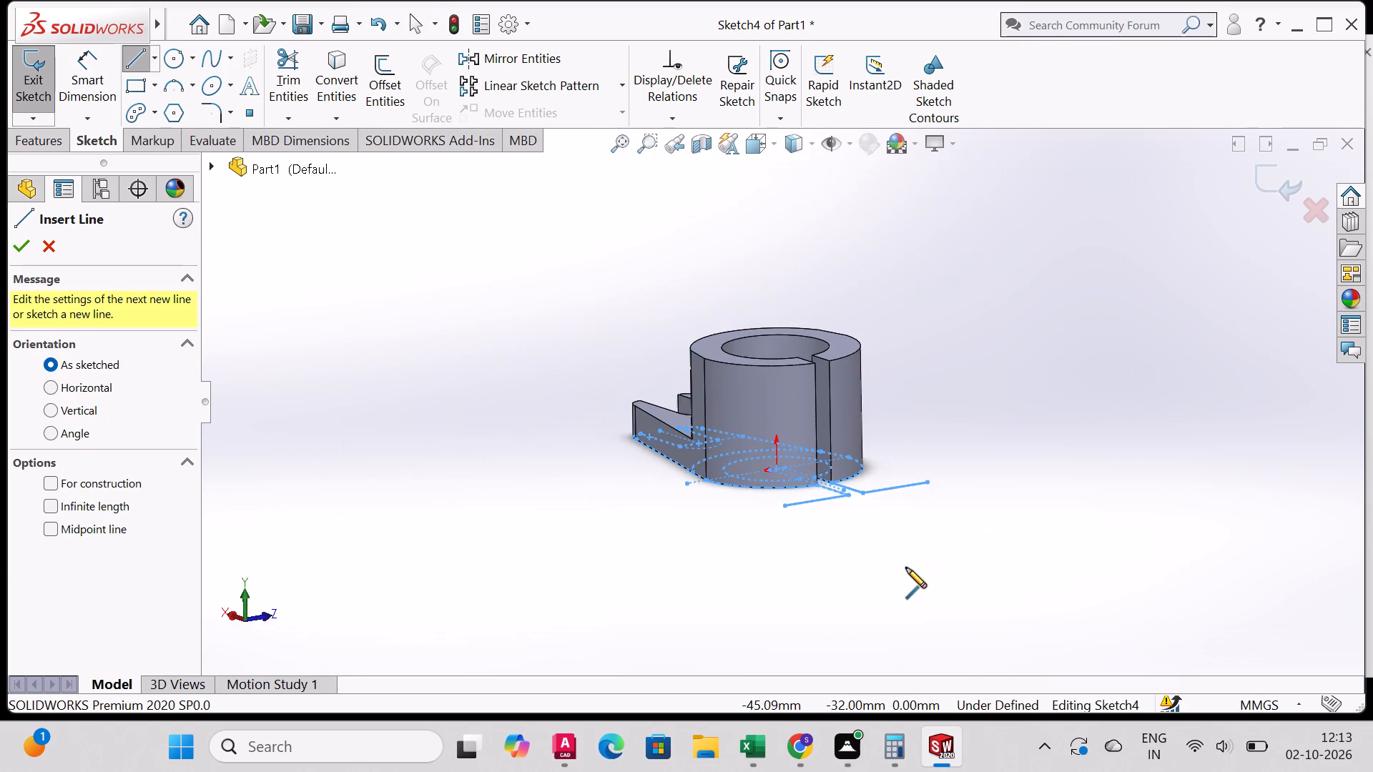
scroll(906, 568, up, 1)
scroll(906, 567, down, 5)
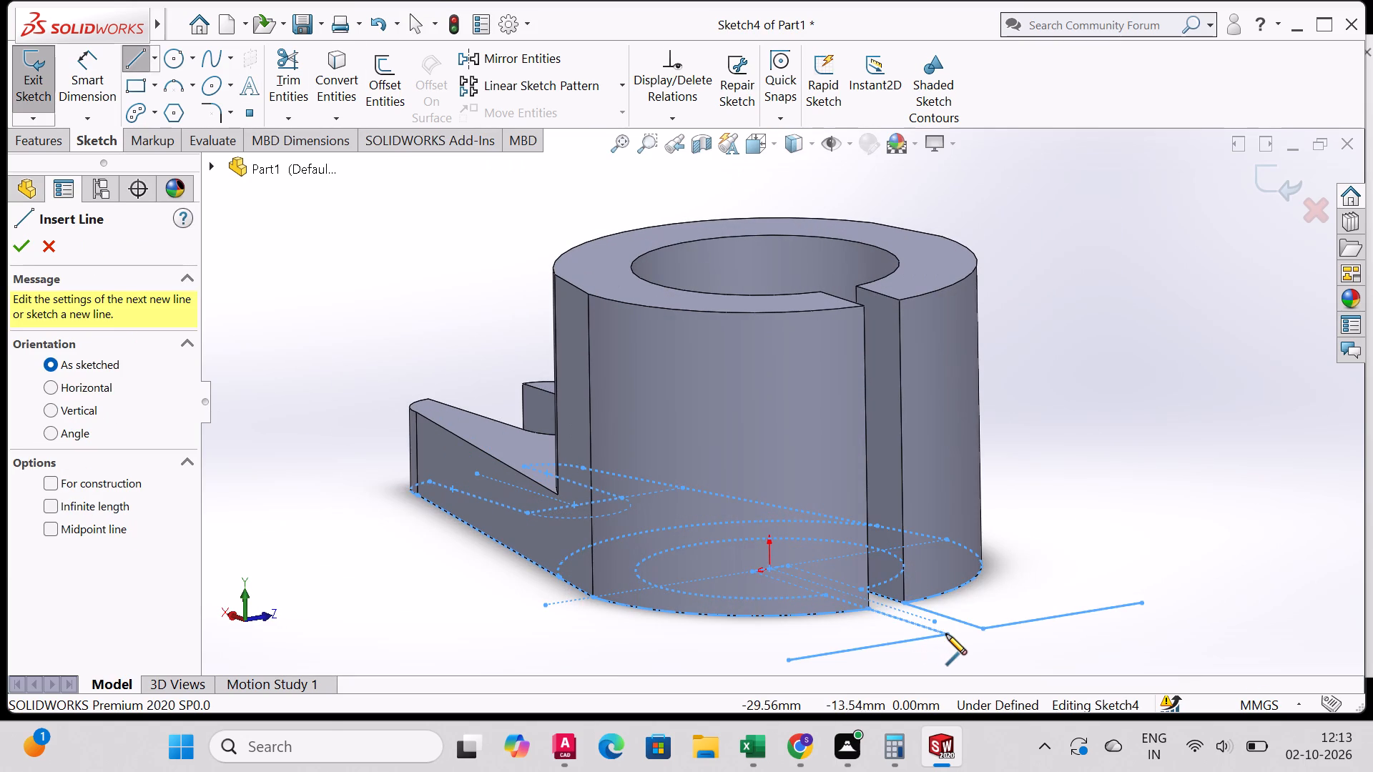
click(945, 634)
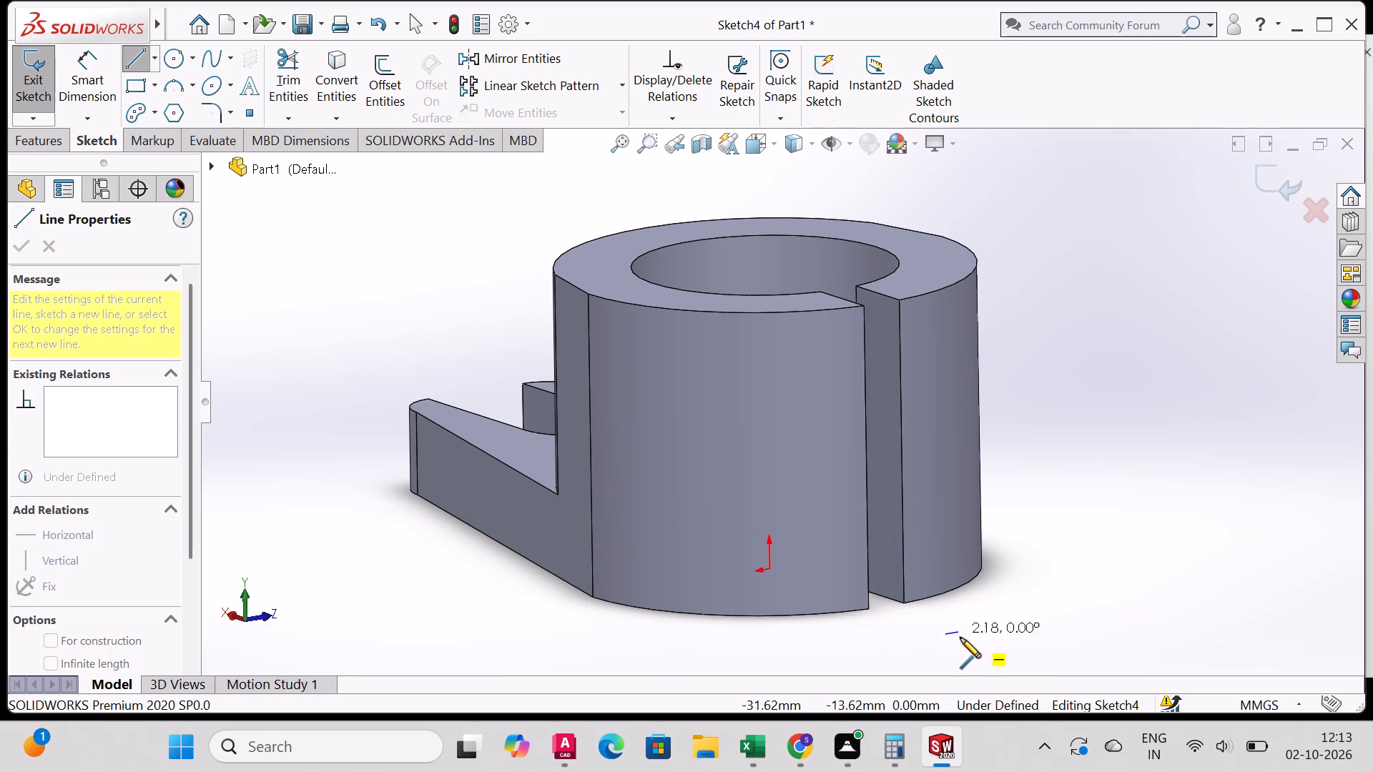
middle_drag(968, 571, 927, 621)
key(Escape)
Highlight the first extrusion's Sketch1 again to examine its clamp lines beside the ring boss's slit.
scroll(1025, 545, down, 3)
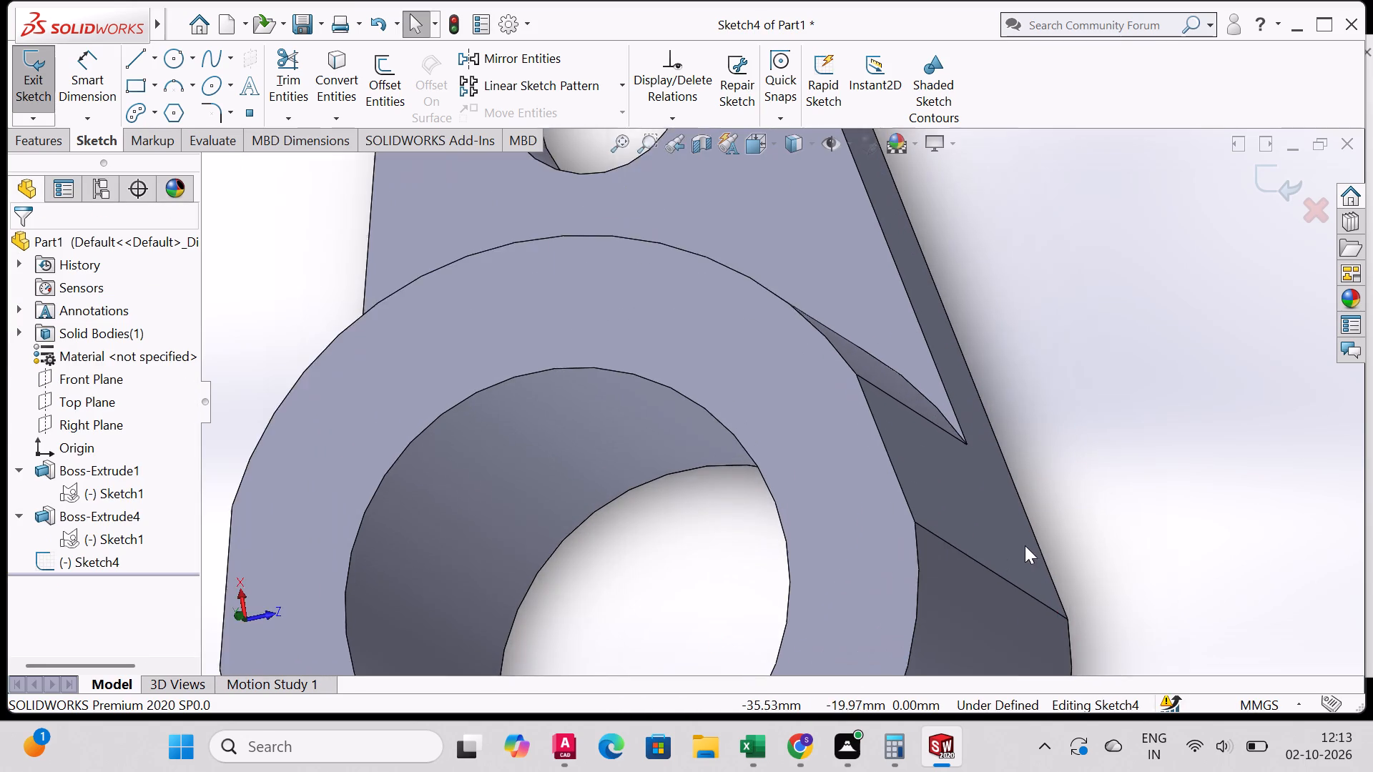
scroll(1008, 555, up, 8)
middle_drag(960, 616, 1001, 469)
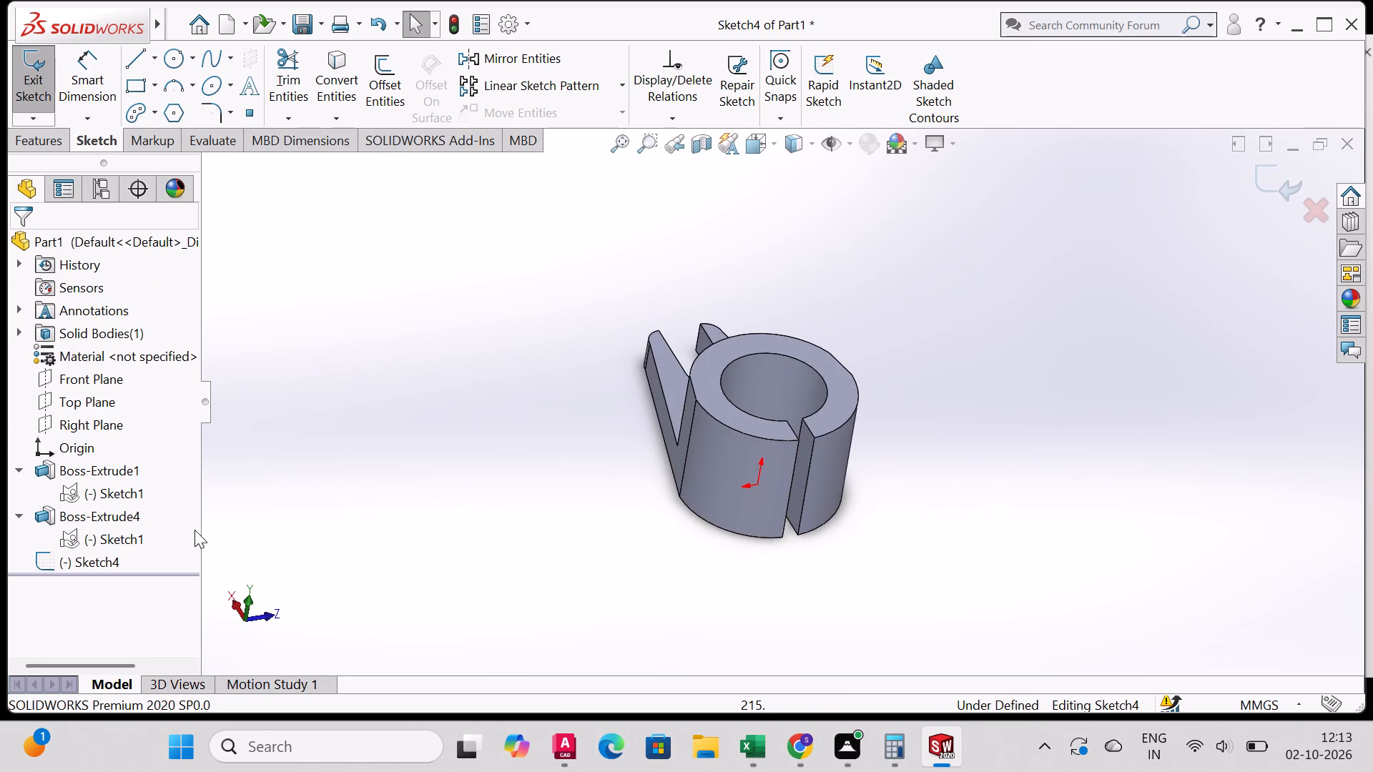
click(129, 503)
scroll(799, 605, up, 2)
scroll(813, 585, down, 2)
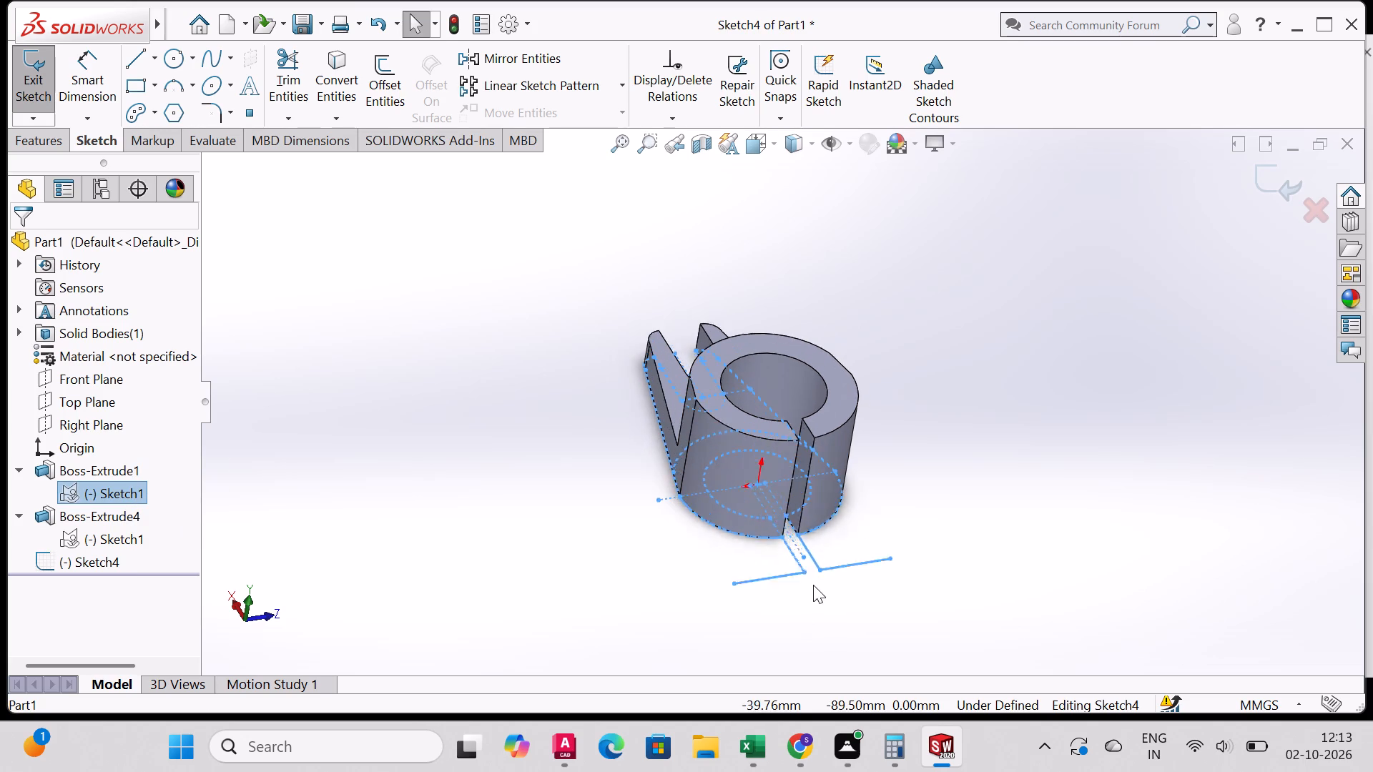
scroll(813, 585, down, 2)
middle_drag(629, 544, 635, 579)
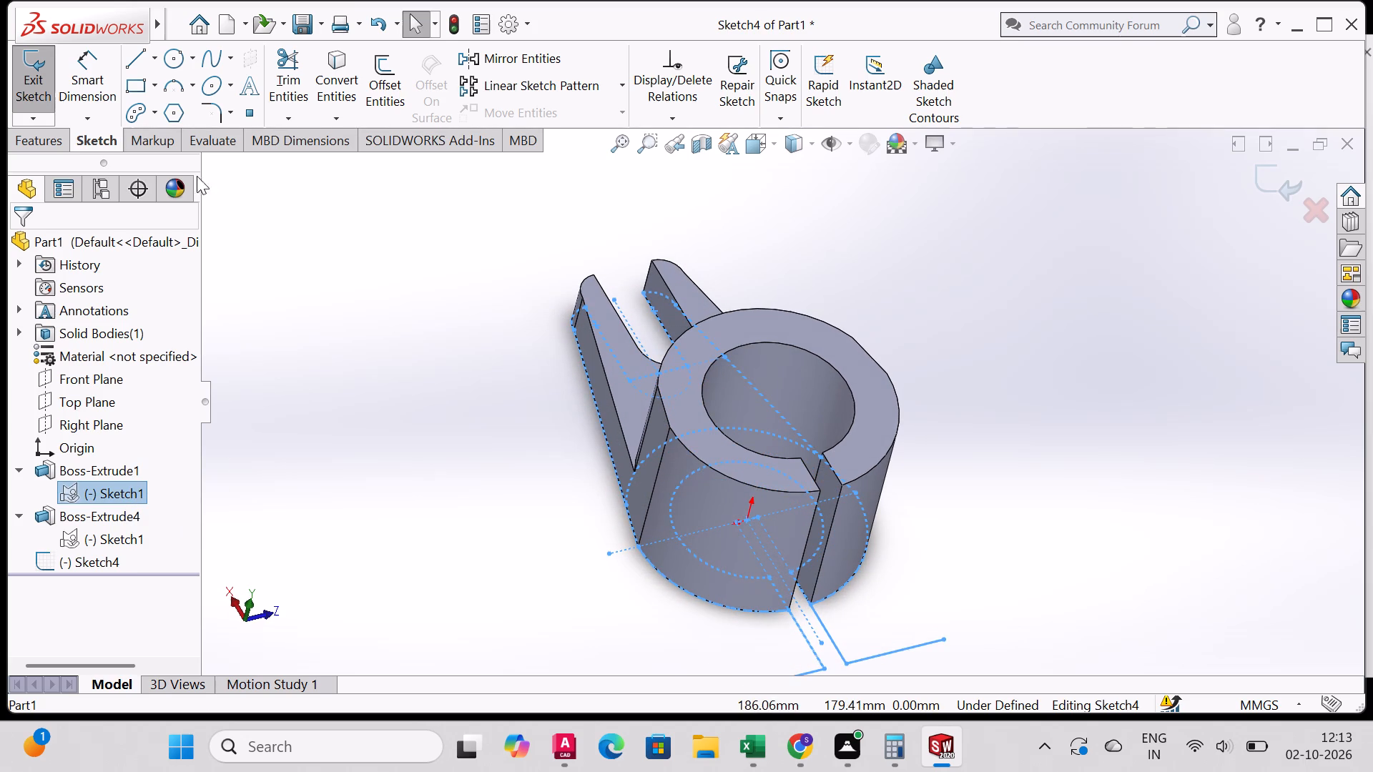
click(295, 58)
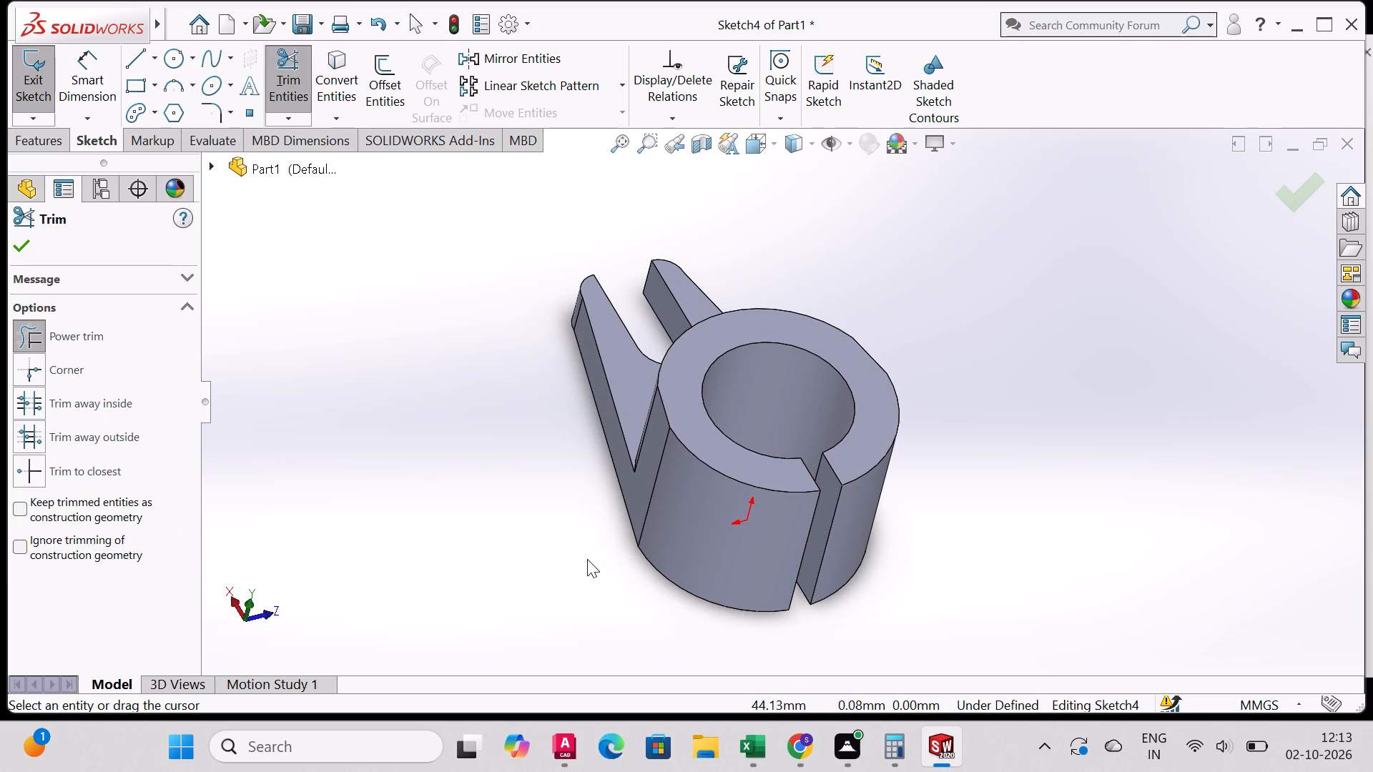
key(Escape)
Examine Boss-Extrude1, Boss-Extrude4 and the Sketch1 clamp lines to compare which sketch geometry each extrusion uses.
click(106, 497)
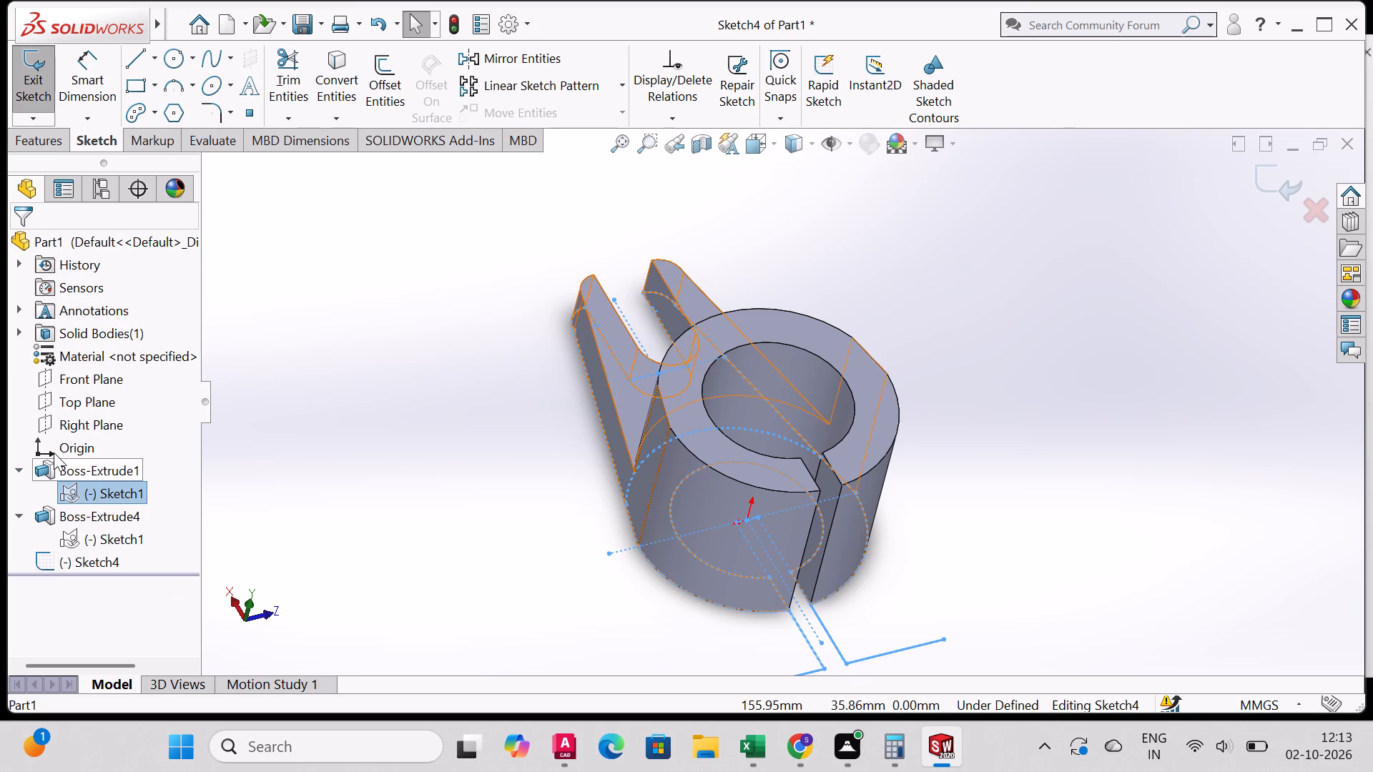
click(79, 476)
click(94, 452)
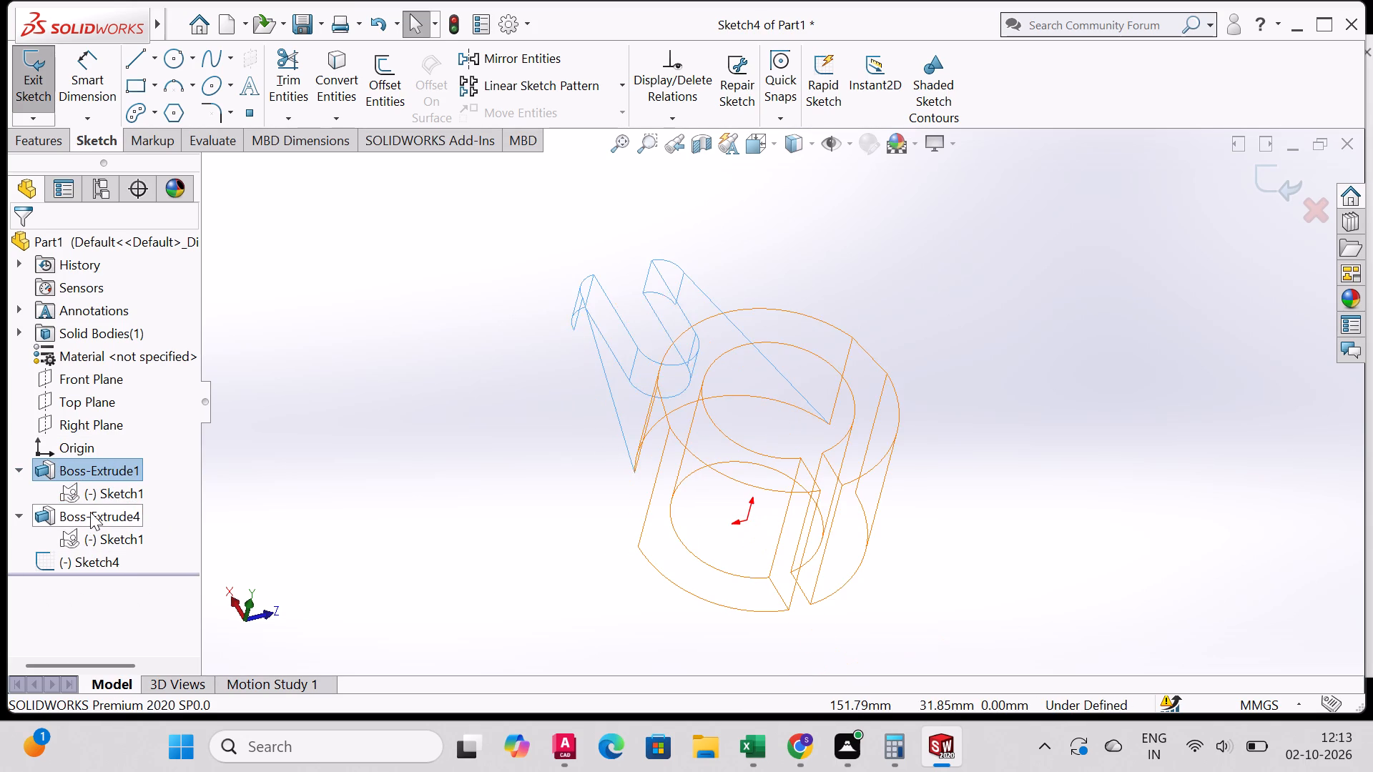
click(90, 512)
click(105, 489)
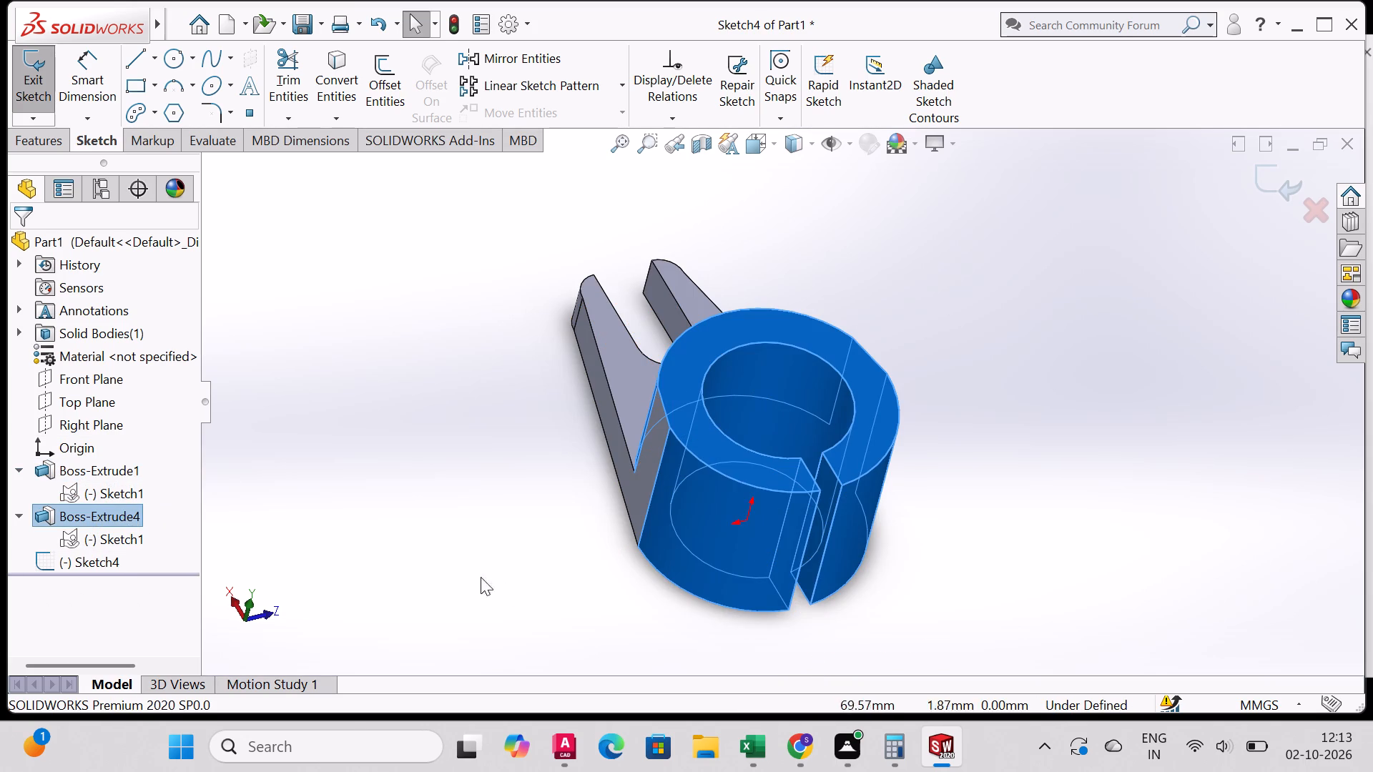
click(112, 518)
click(133, 497)
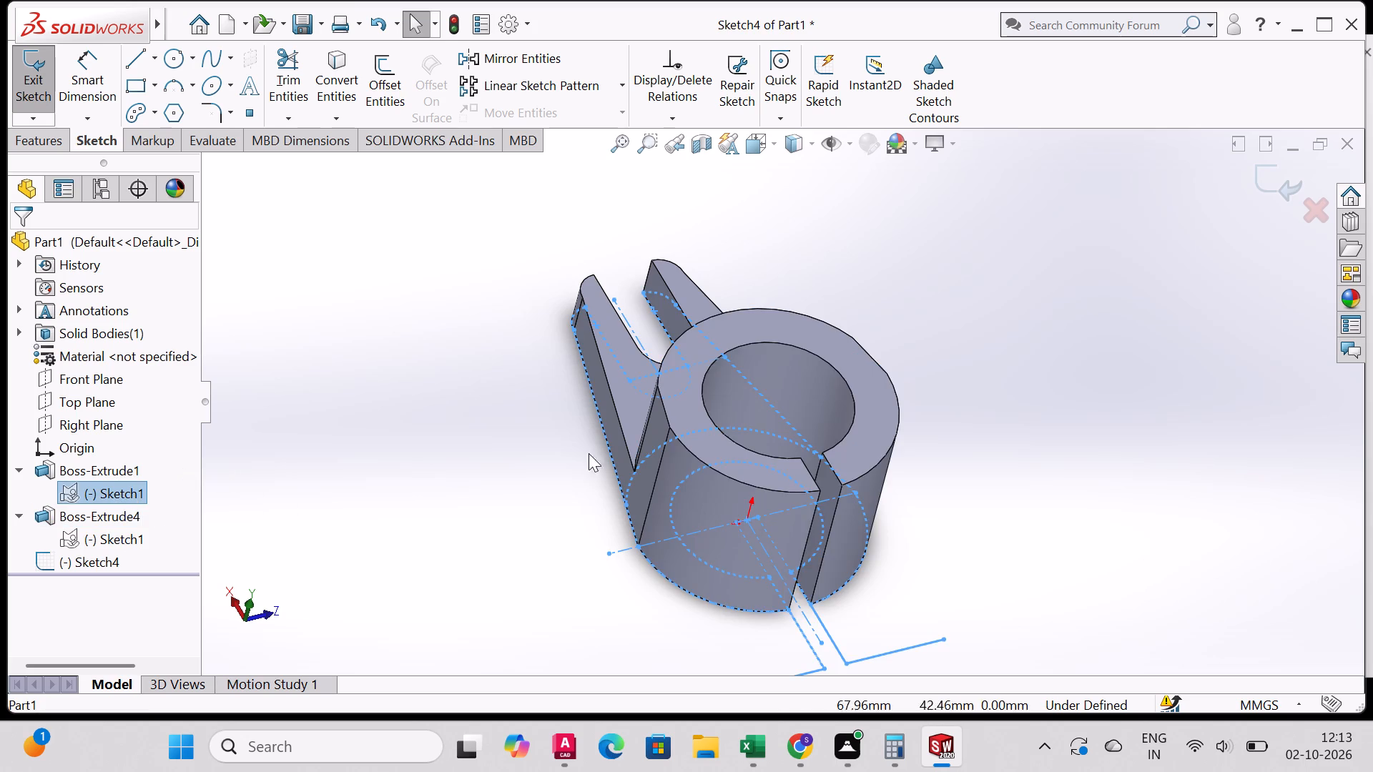
middle_drag(776, 493, 786, 437)
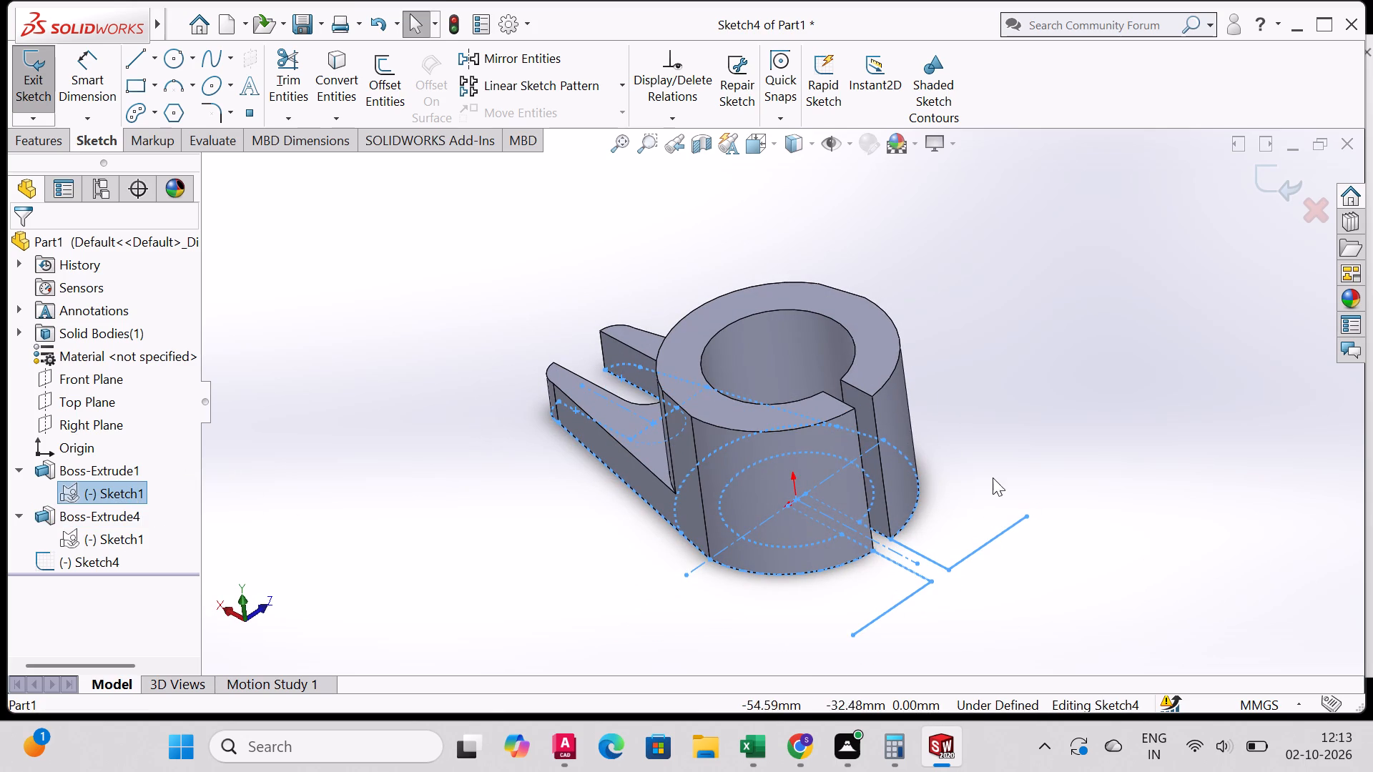
click(921, 552)
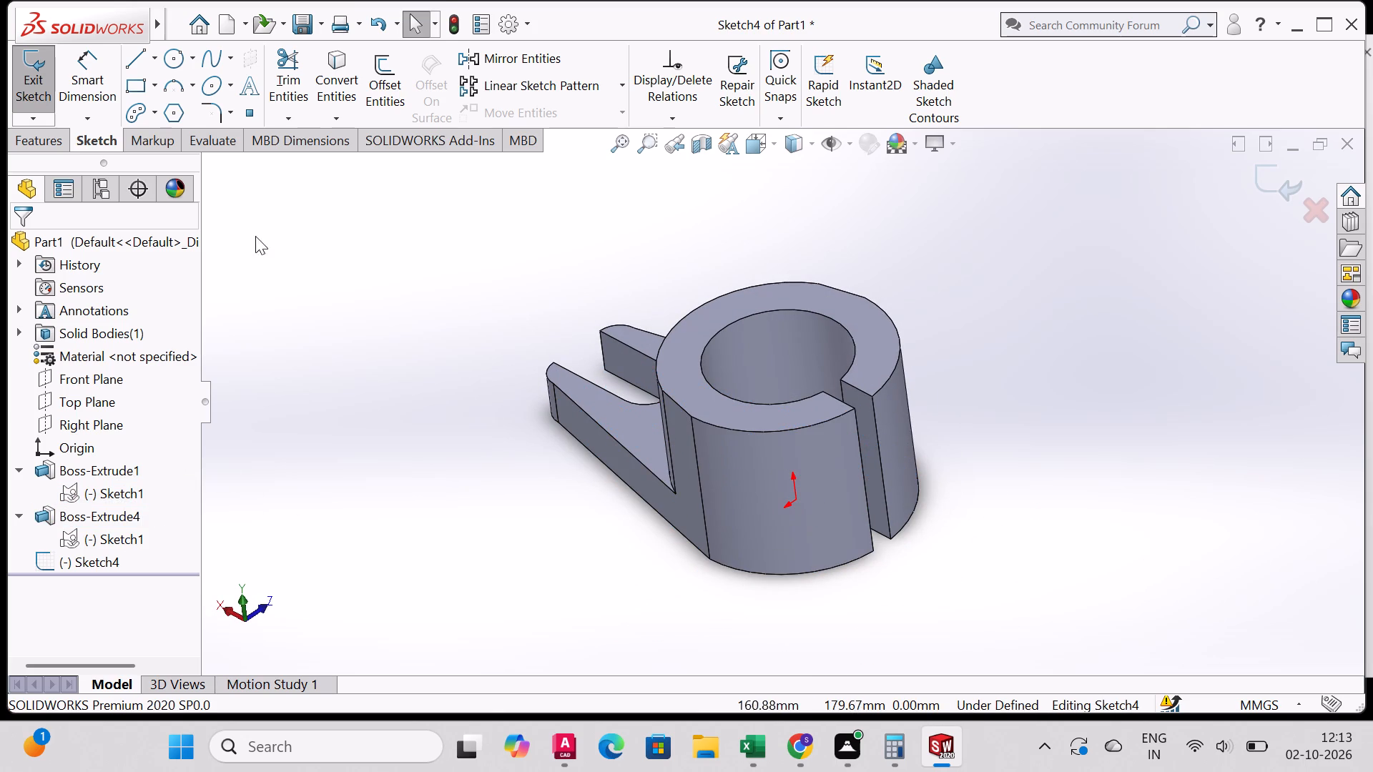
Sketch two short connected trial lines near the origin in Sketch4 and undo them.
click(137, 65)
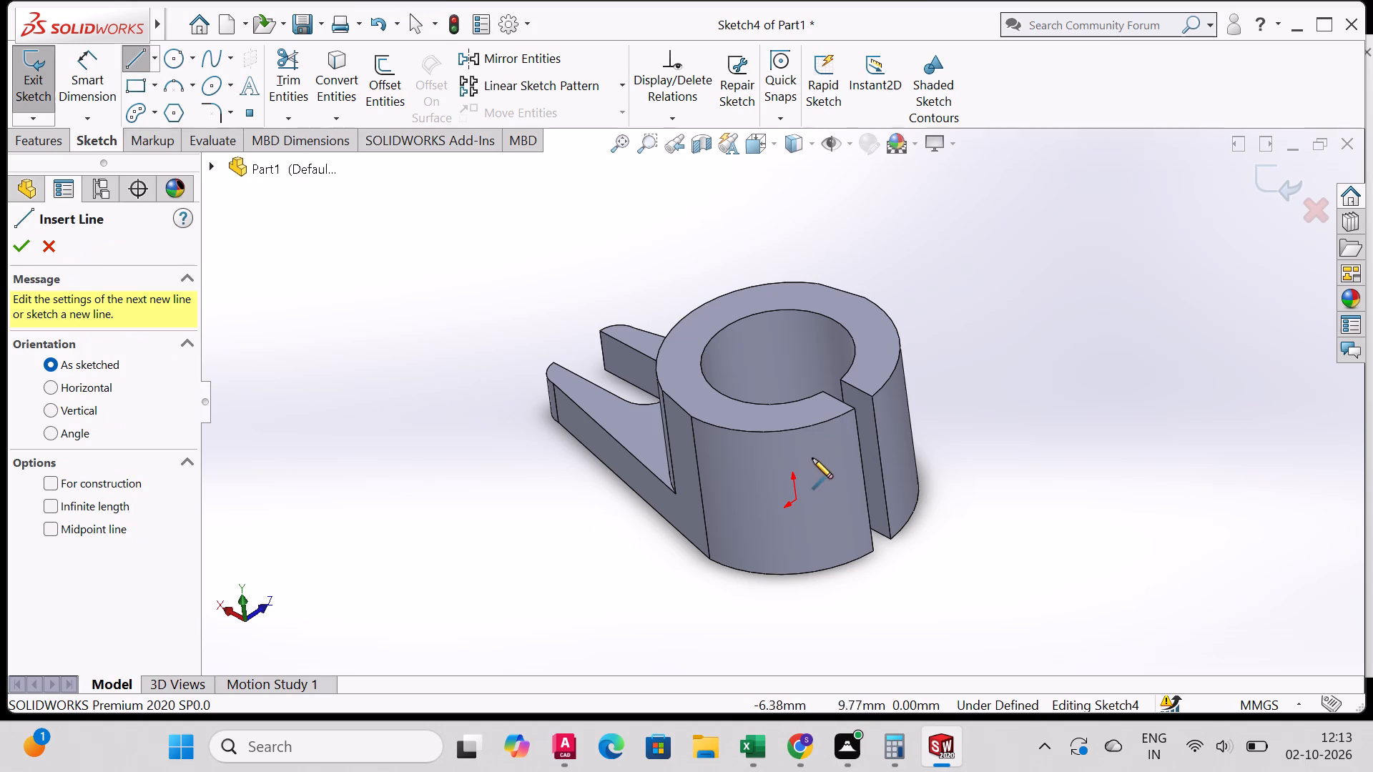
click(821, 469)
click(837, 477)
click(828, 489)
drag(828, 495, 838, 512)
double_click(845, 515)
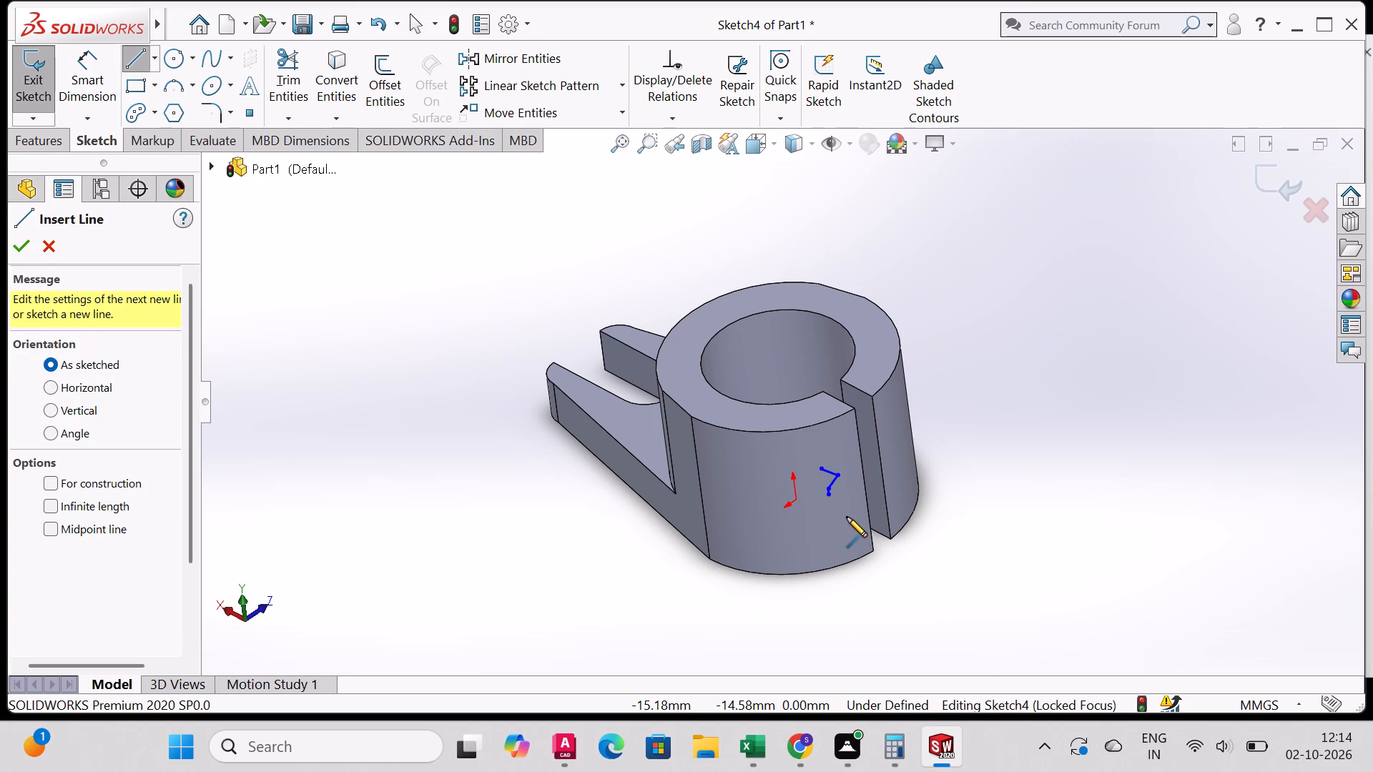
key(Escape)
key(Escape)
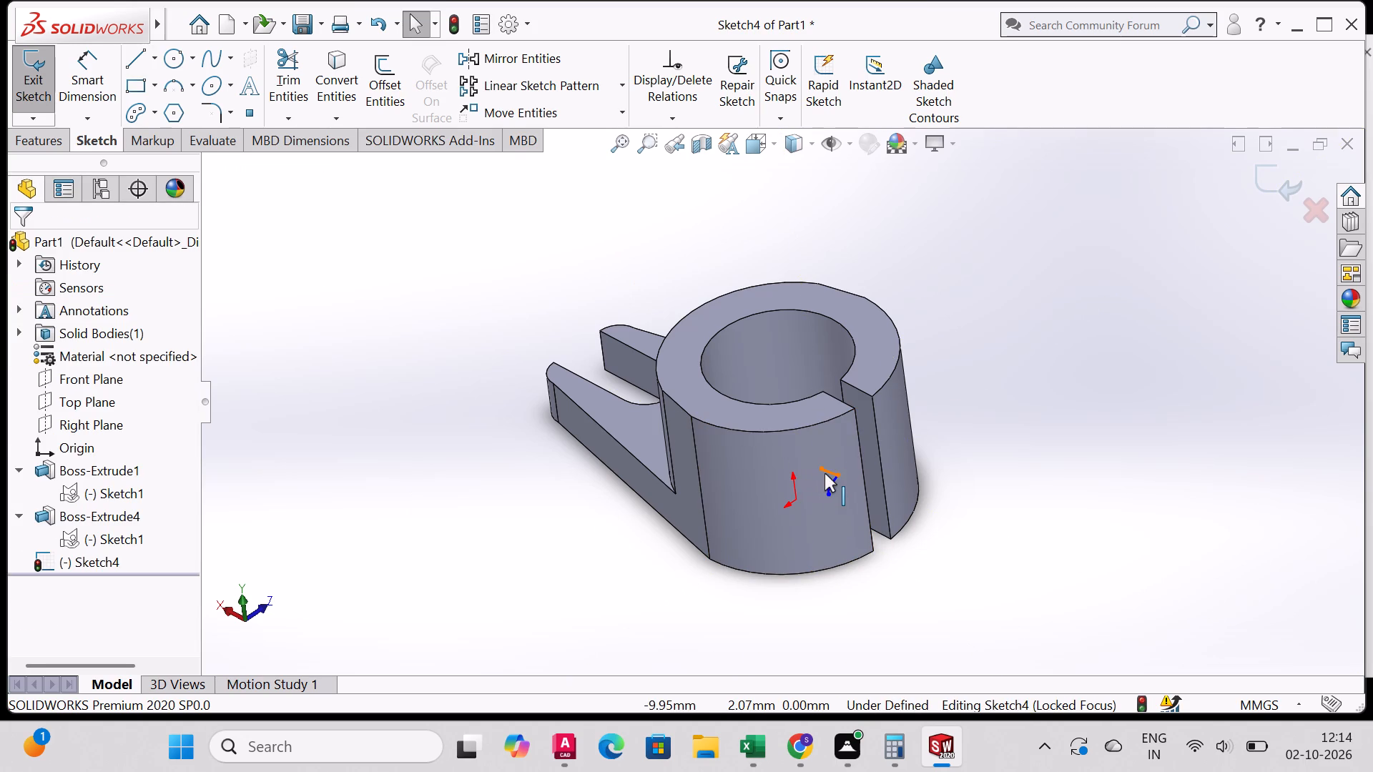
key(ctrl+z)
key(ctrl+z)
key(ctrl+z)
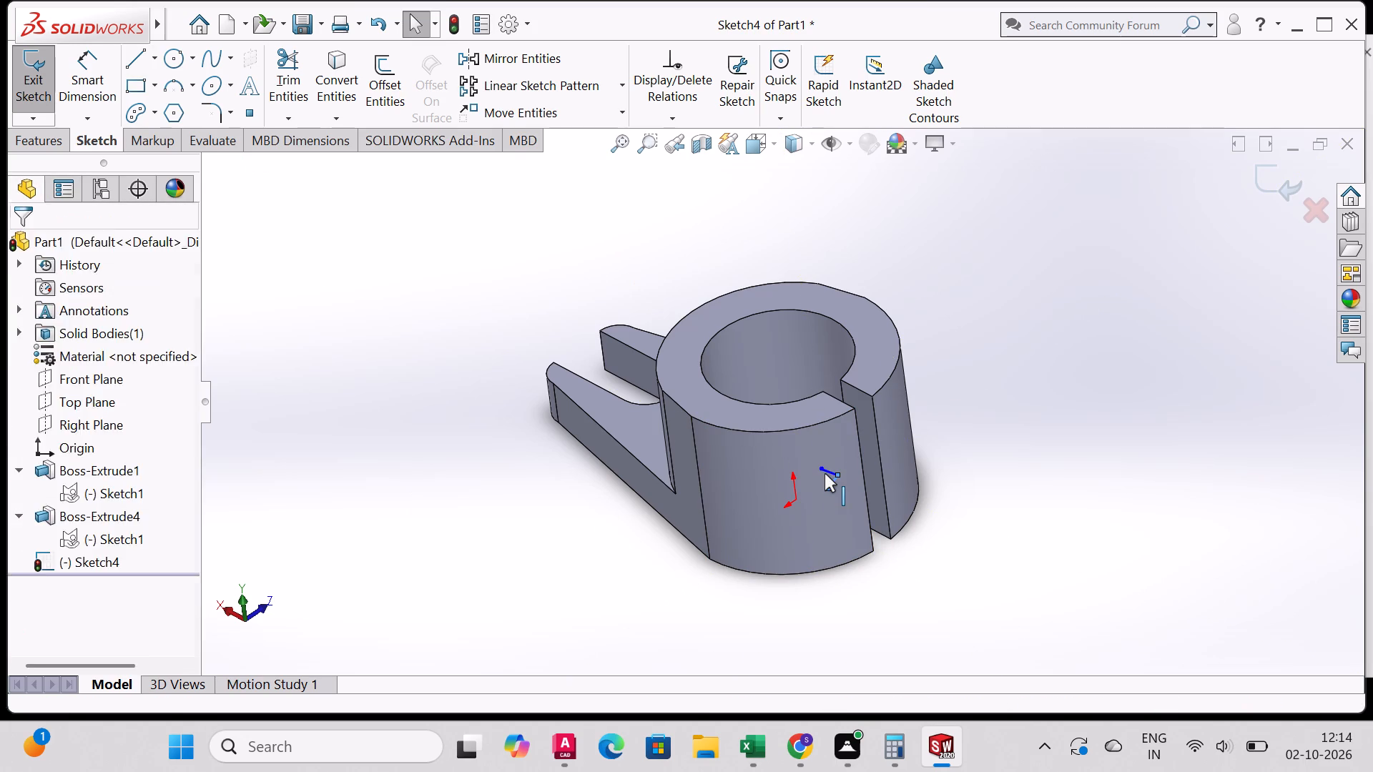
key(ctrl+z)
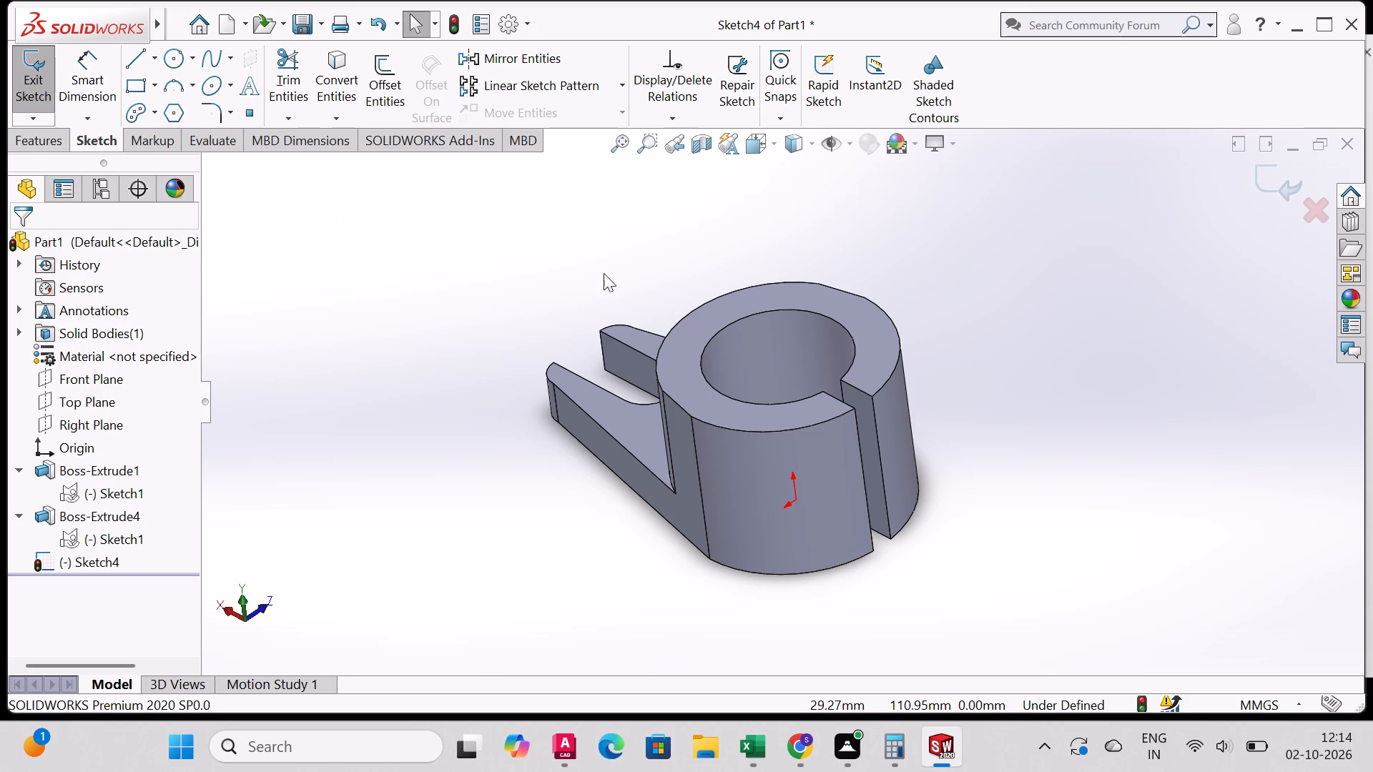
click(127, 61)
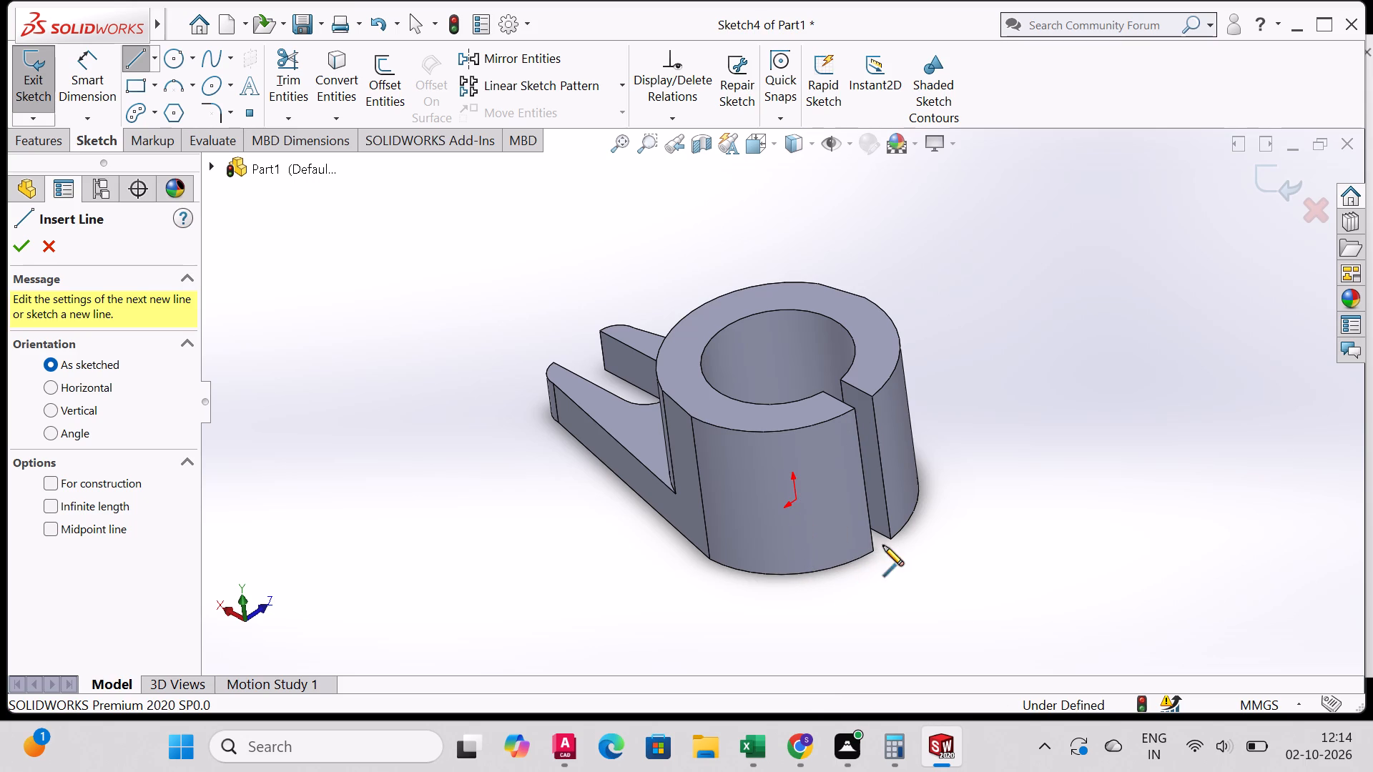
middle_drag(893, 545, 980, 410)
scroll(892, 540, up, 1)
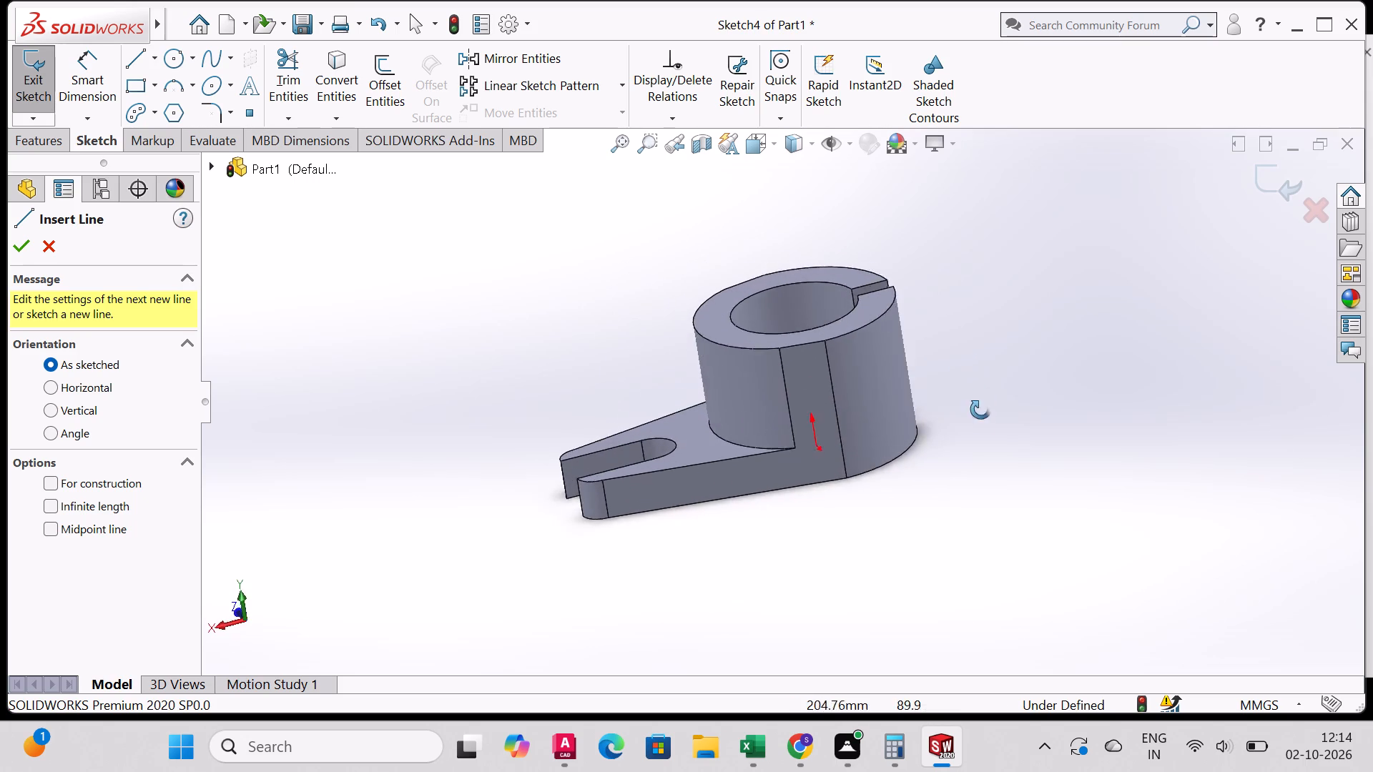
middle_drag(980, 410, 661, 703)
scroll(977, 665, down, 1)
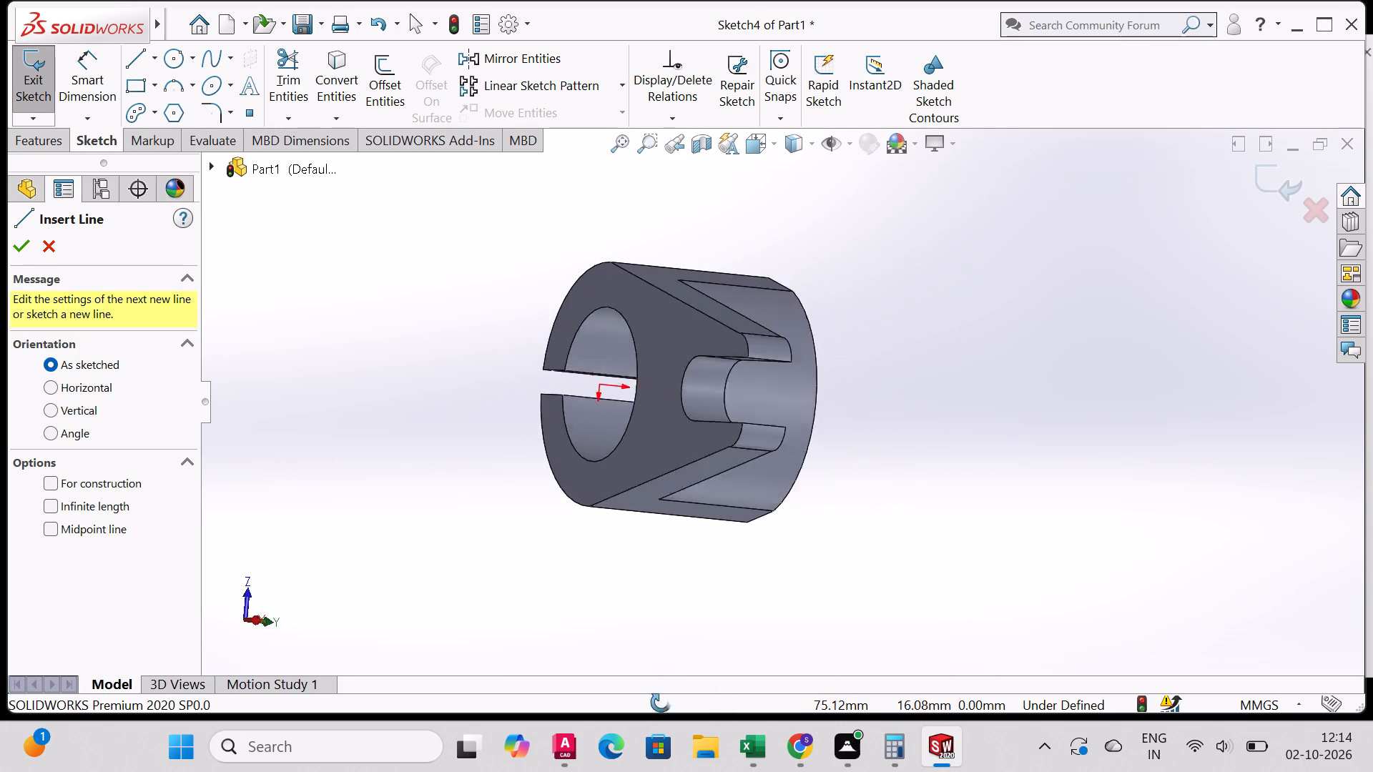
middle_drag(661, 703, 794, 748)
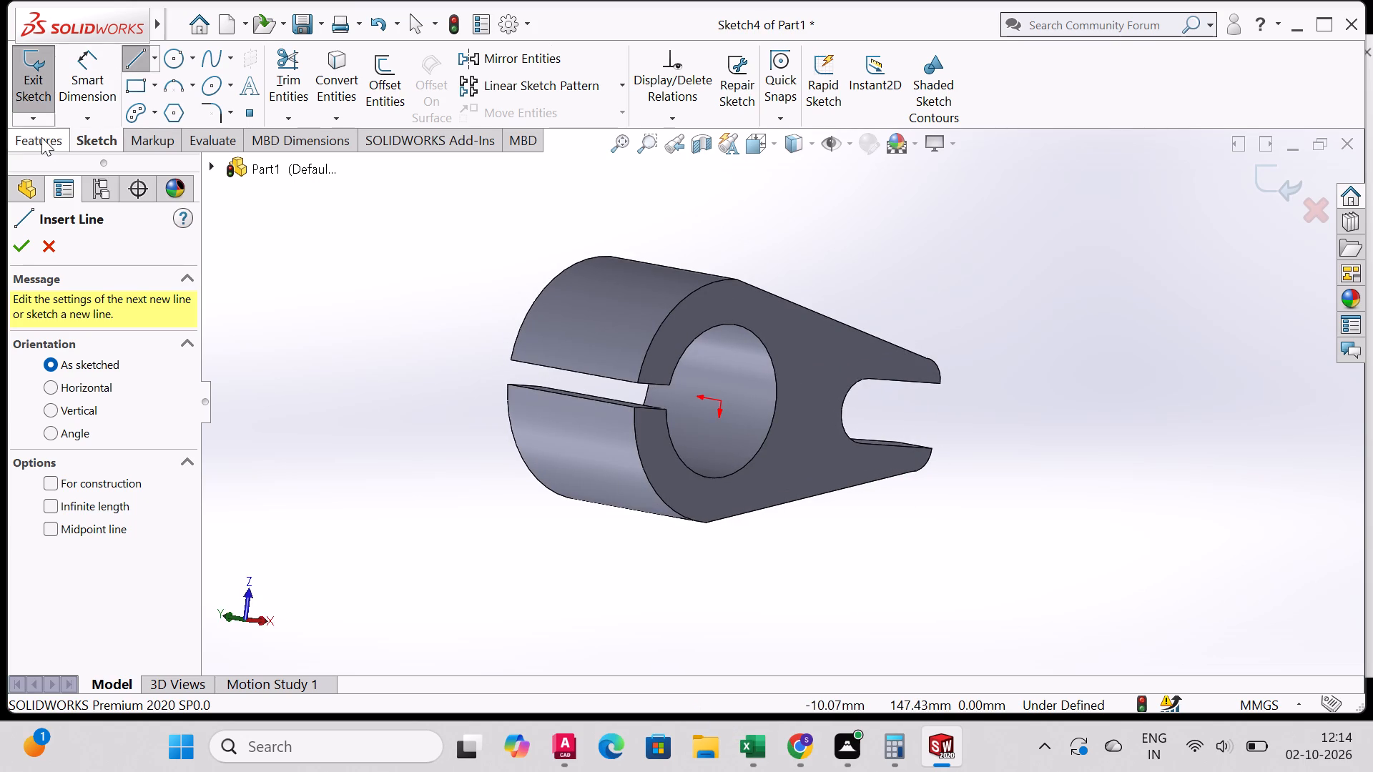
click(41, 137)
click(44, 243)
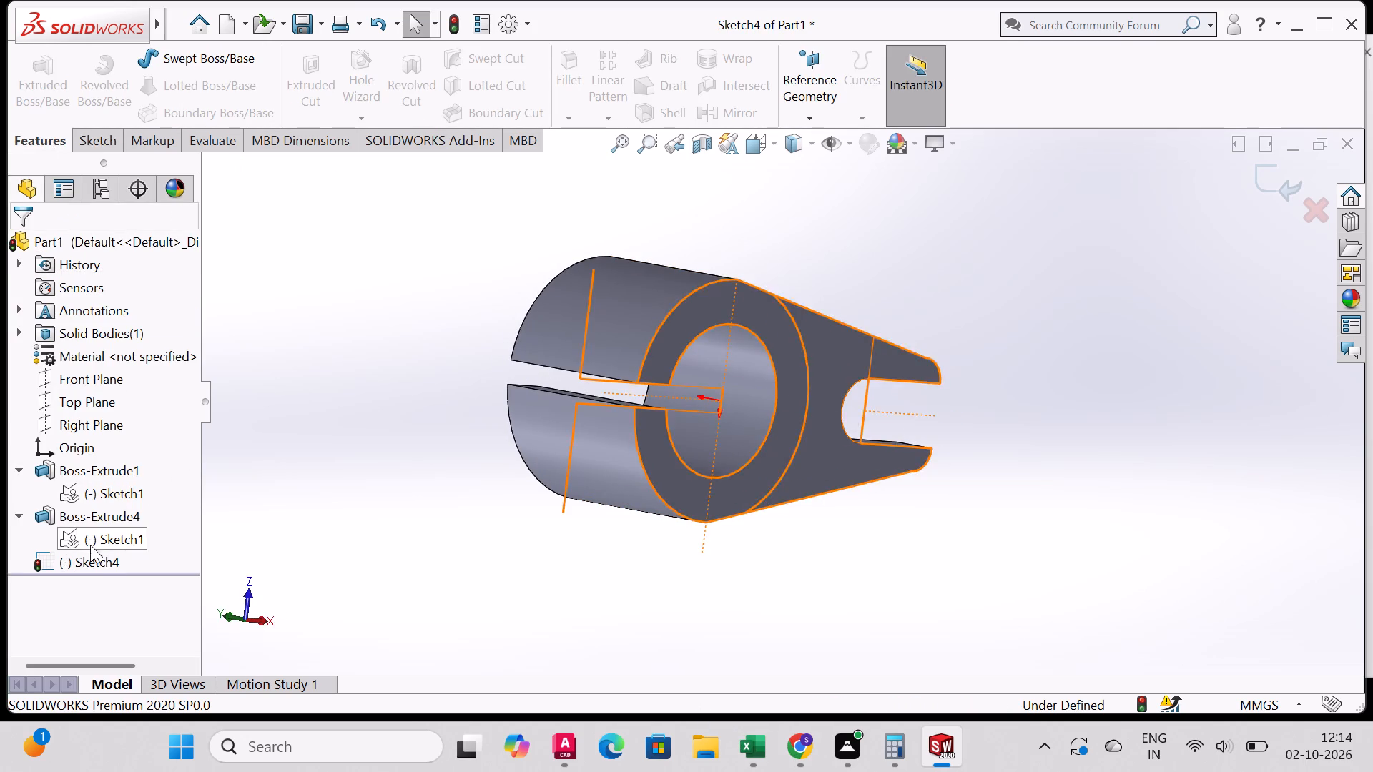
Undo the creation of Sketch4 on the Right Plane.
right_click(95, 557)
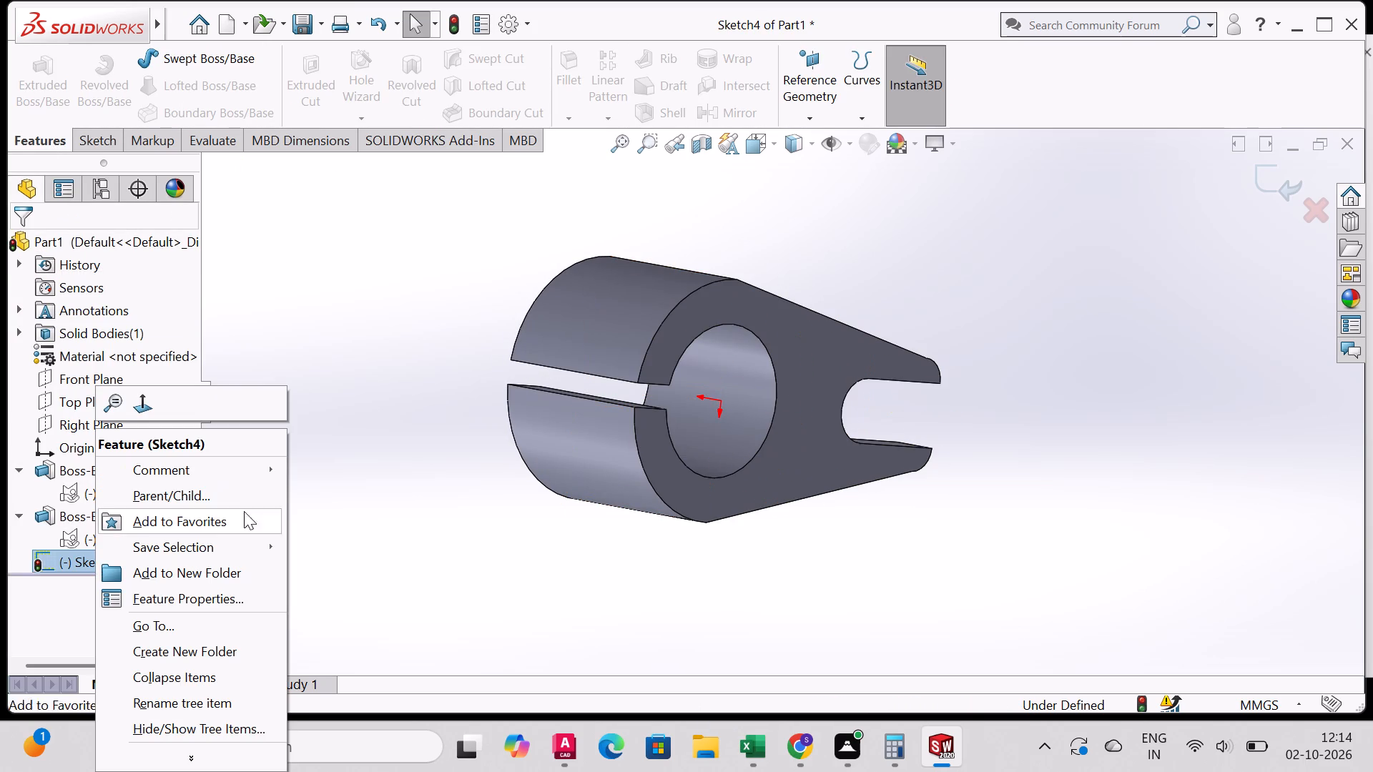
click(300, 494)
key(ctrl+z)
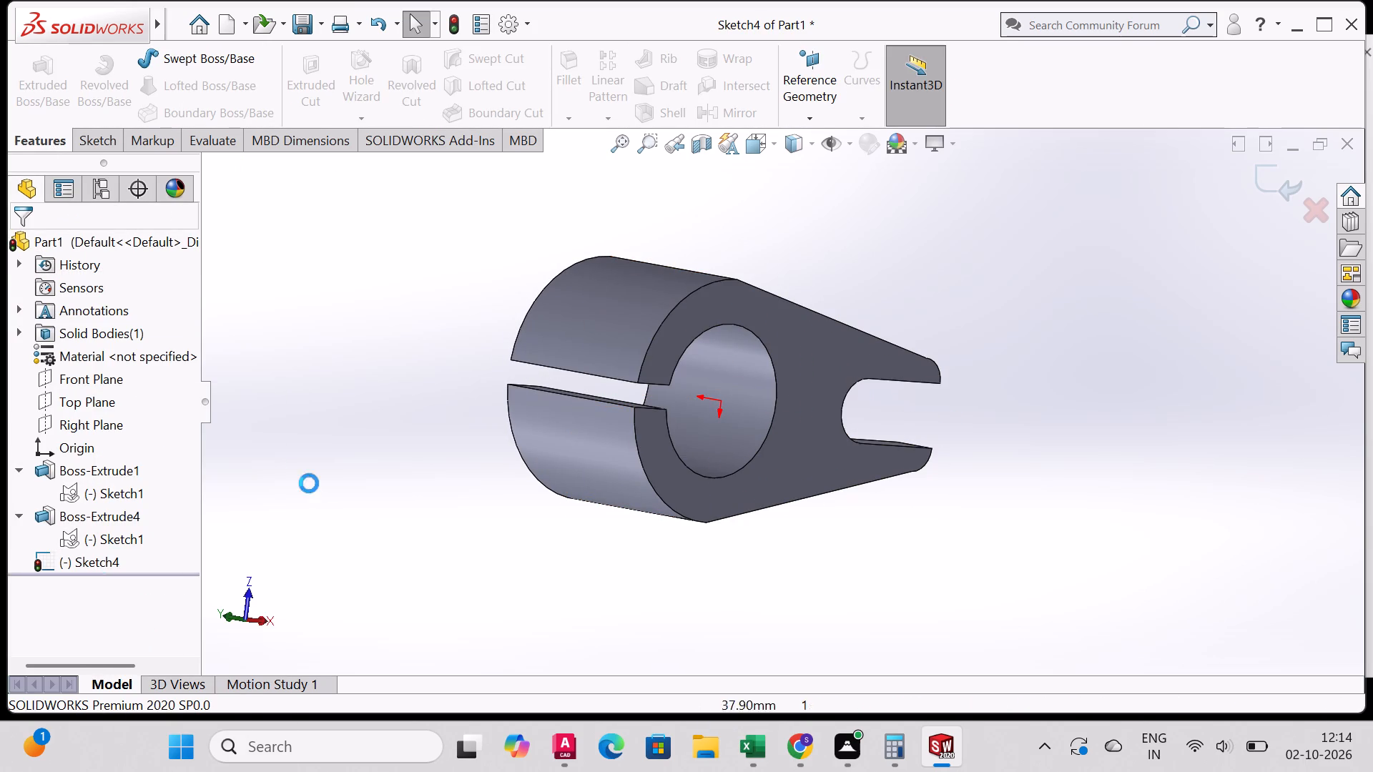
key(ctrl+z)
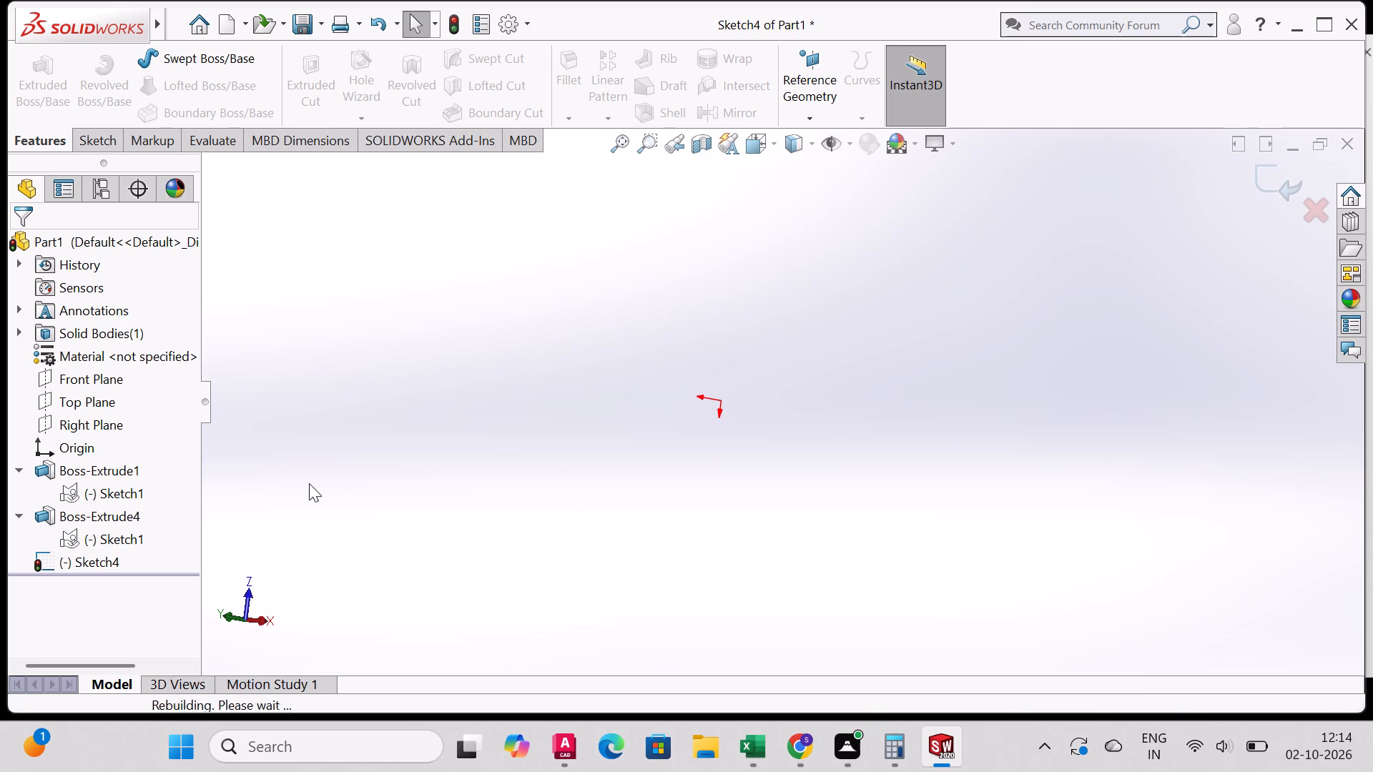
key(ctrl+z)
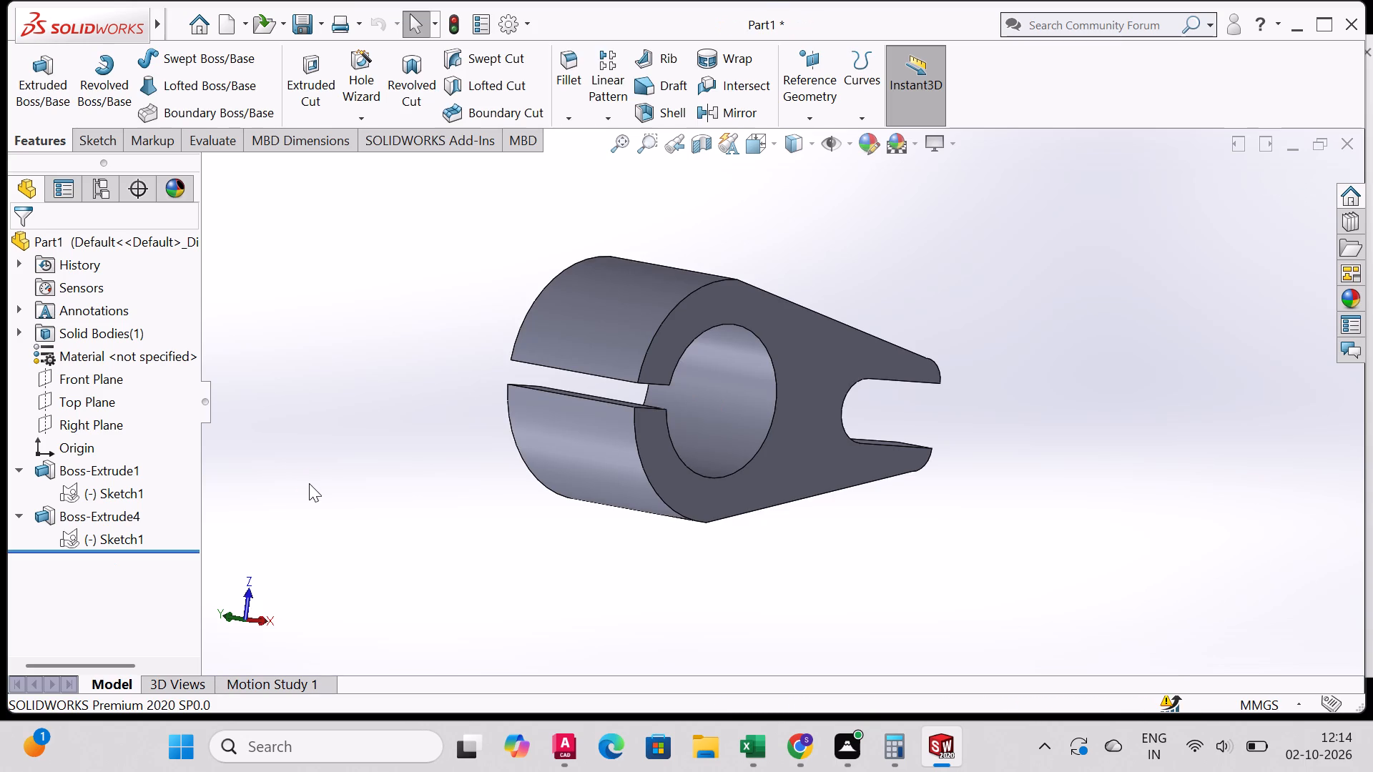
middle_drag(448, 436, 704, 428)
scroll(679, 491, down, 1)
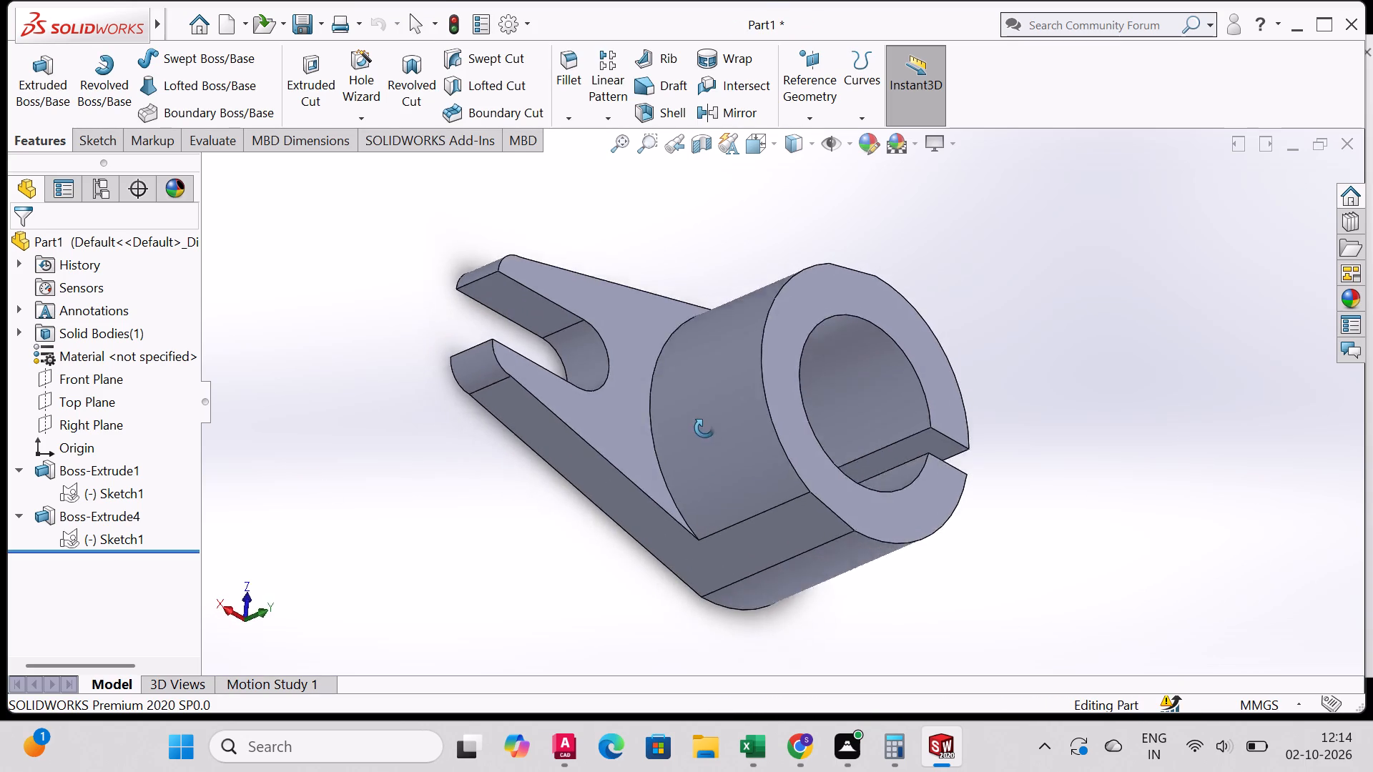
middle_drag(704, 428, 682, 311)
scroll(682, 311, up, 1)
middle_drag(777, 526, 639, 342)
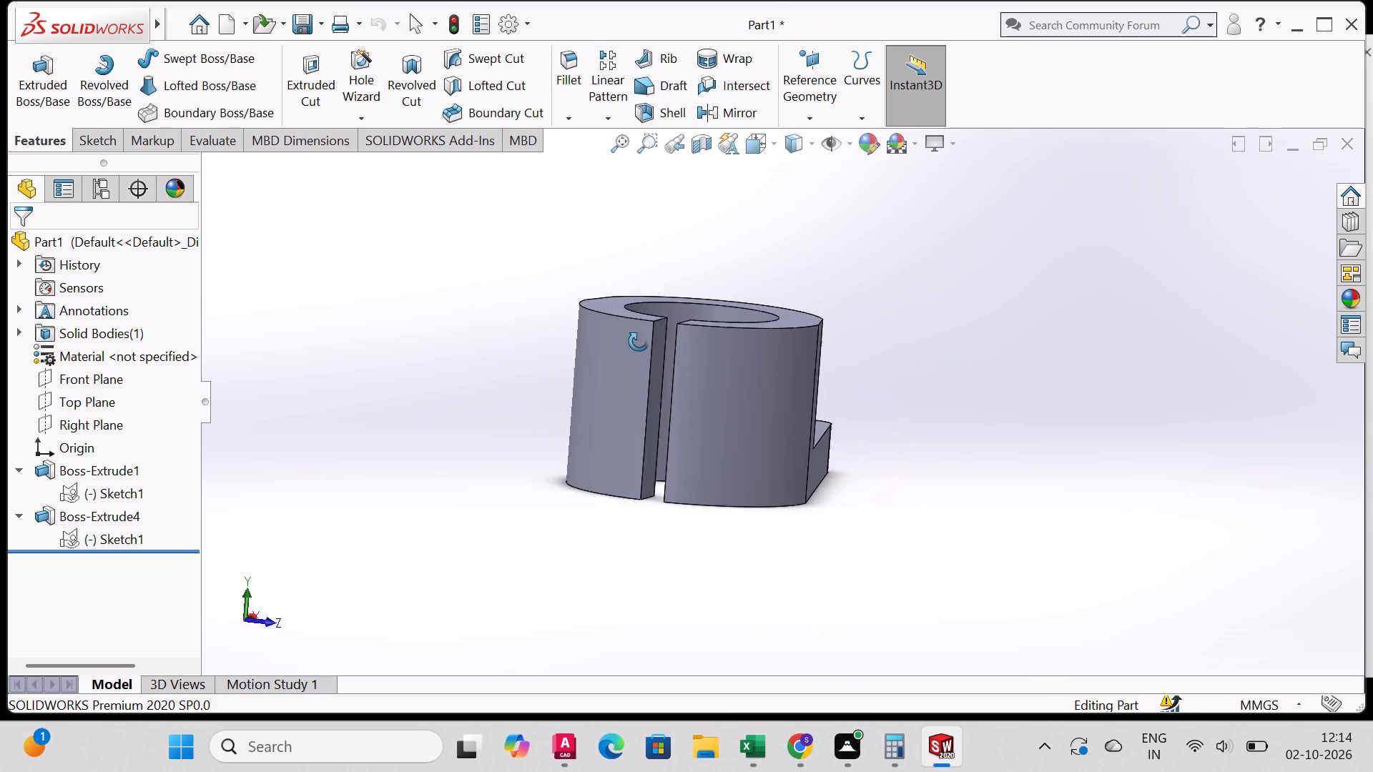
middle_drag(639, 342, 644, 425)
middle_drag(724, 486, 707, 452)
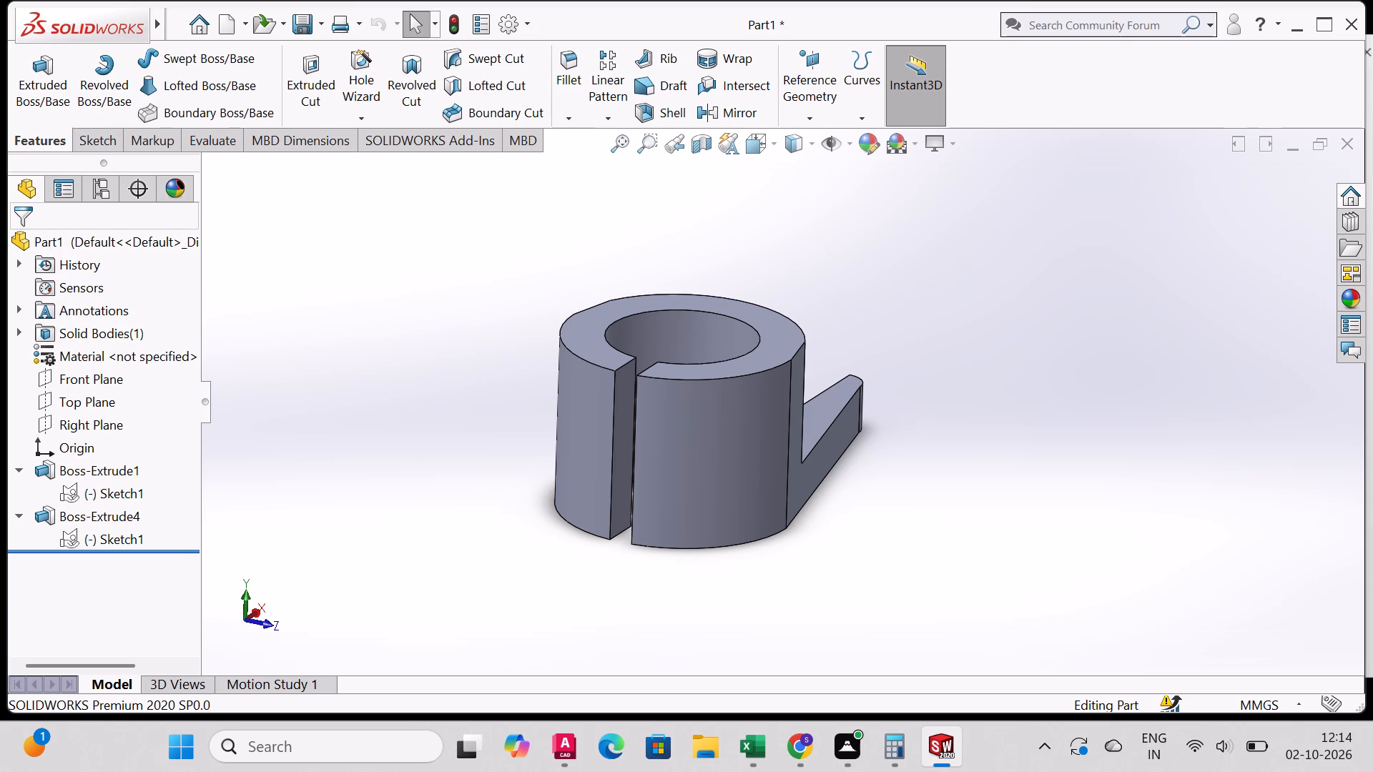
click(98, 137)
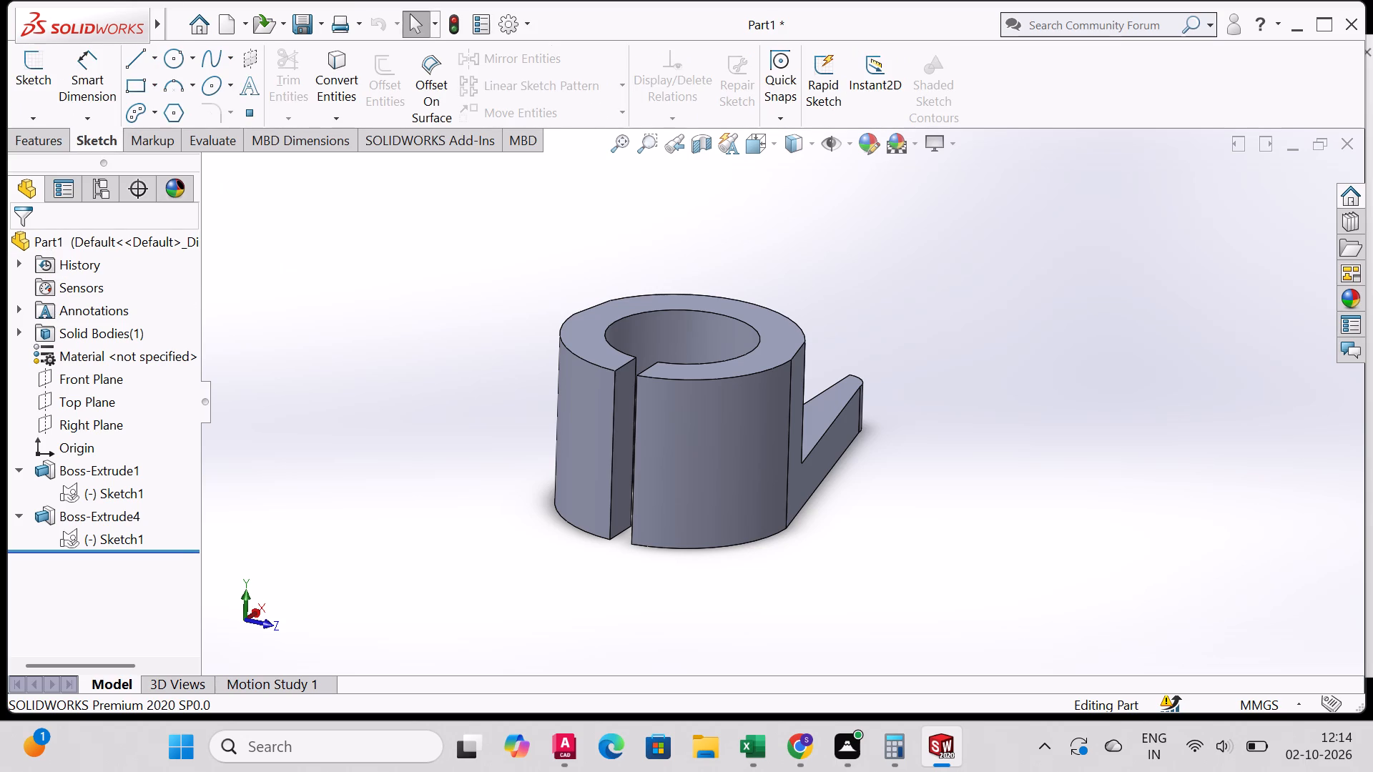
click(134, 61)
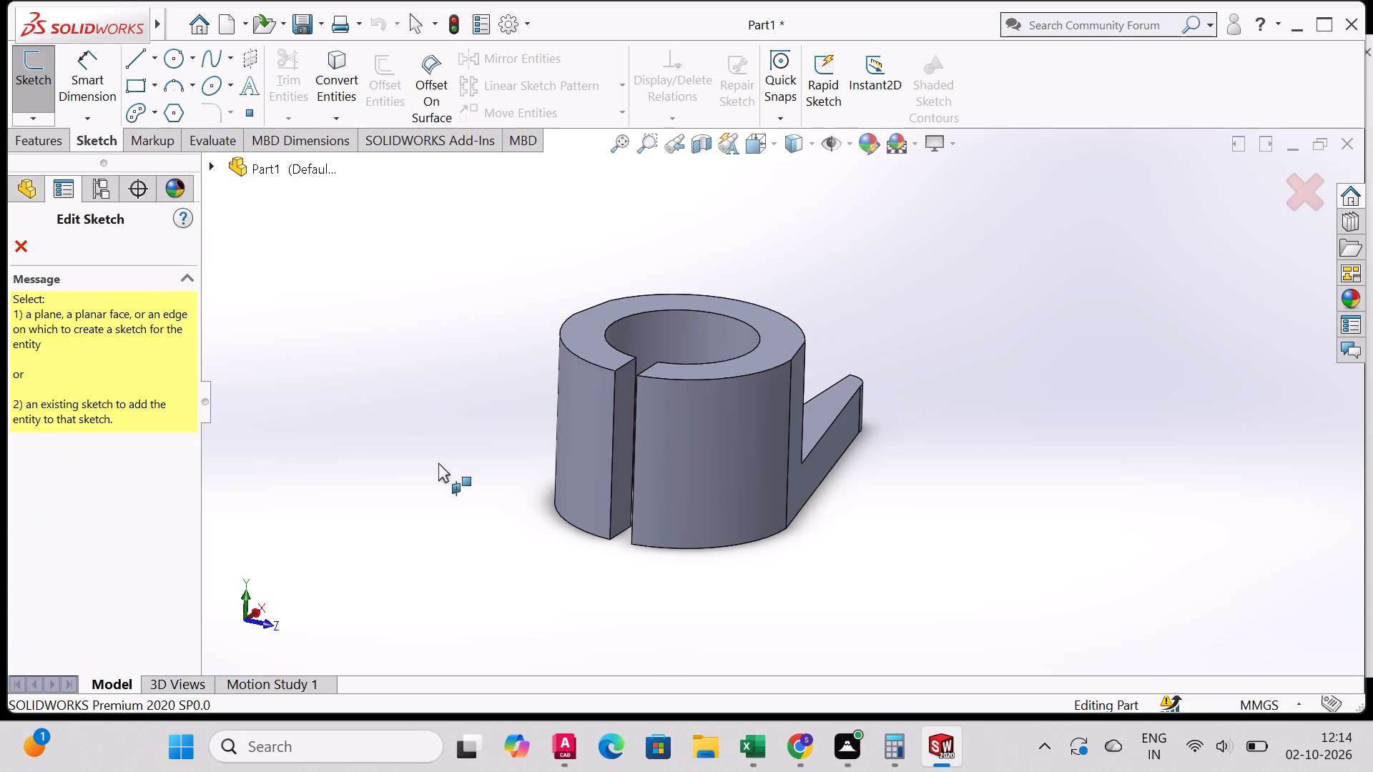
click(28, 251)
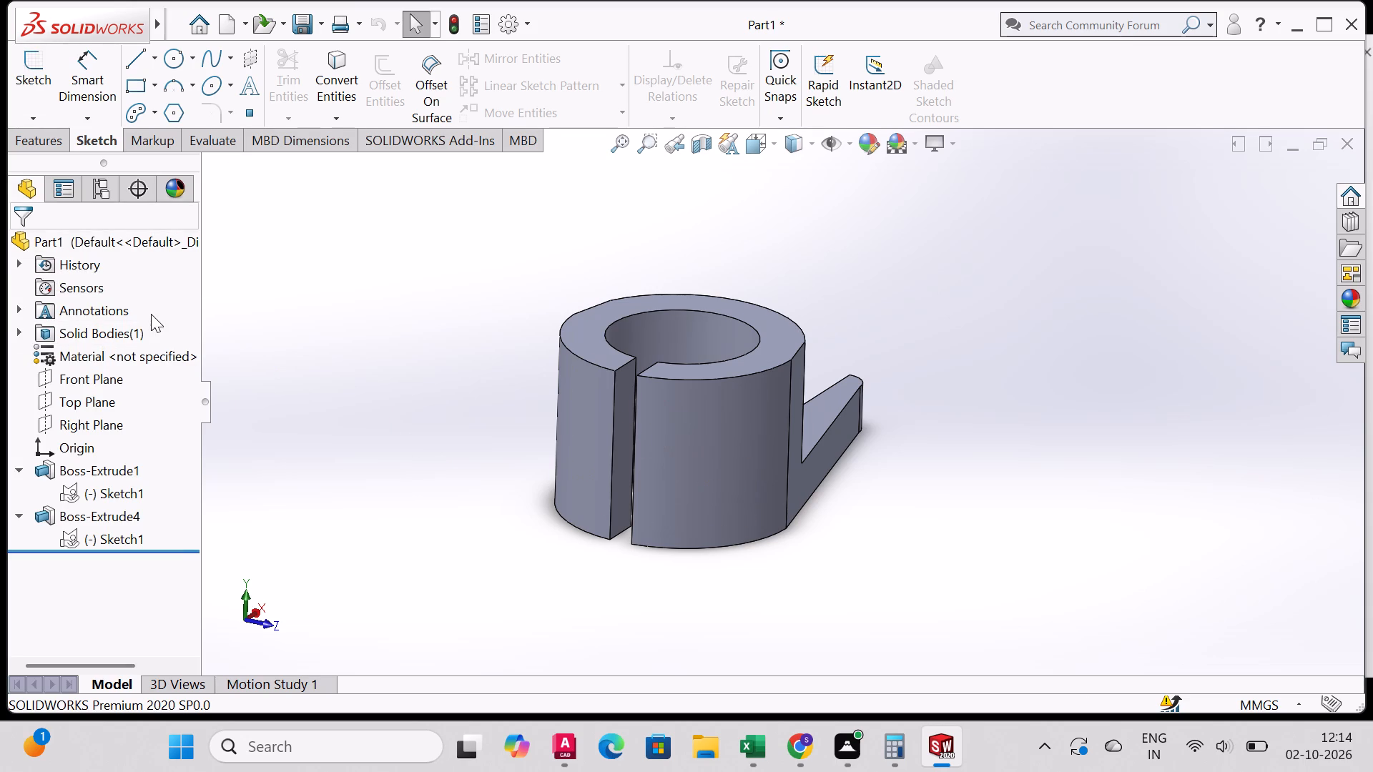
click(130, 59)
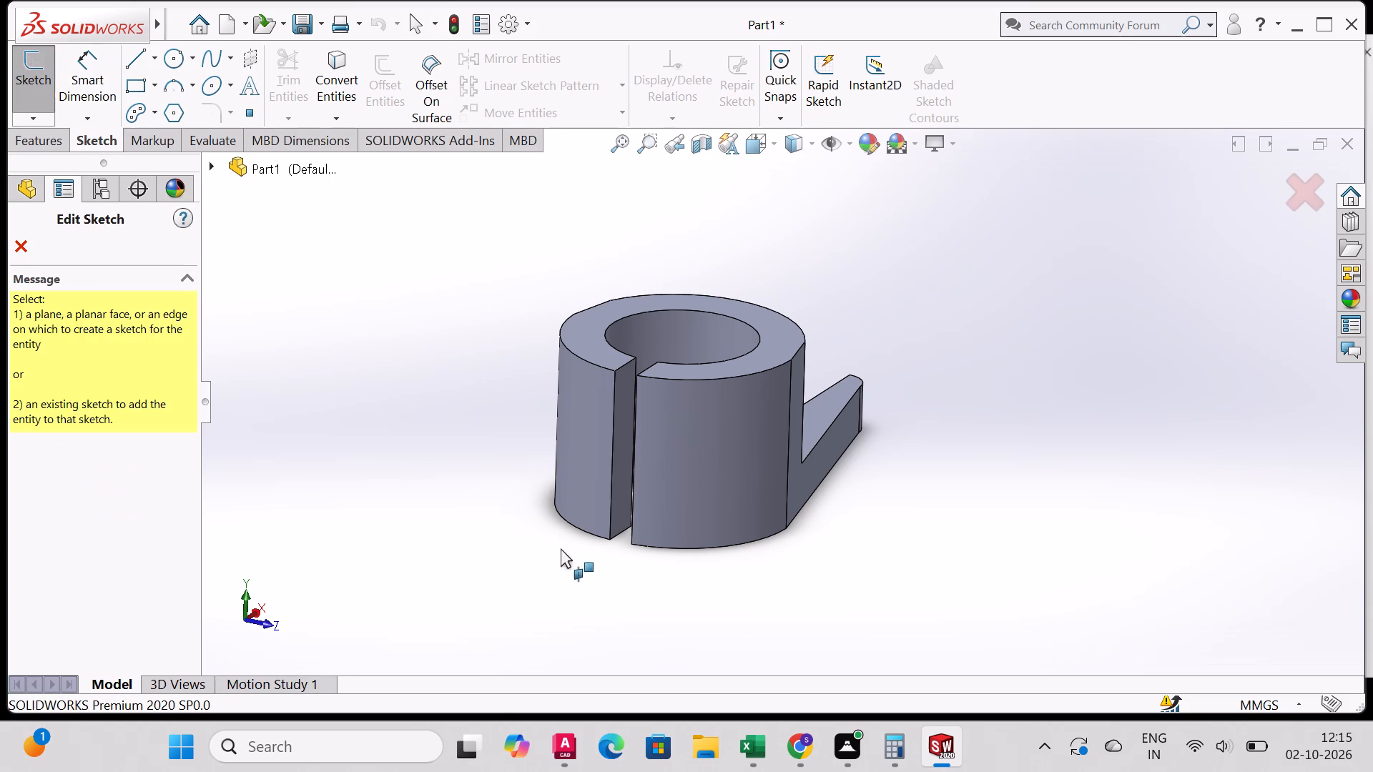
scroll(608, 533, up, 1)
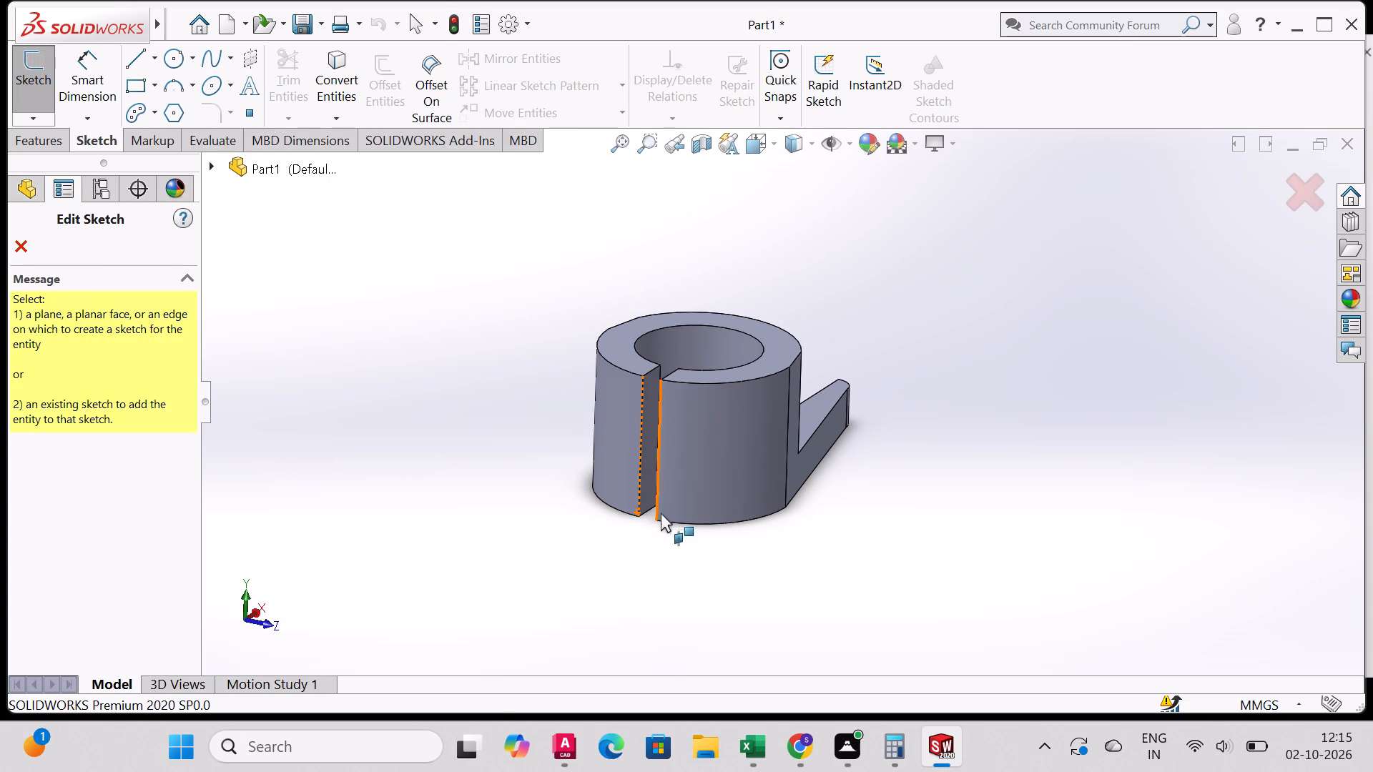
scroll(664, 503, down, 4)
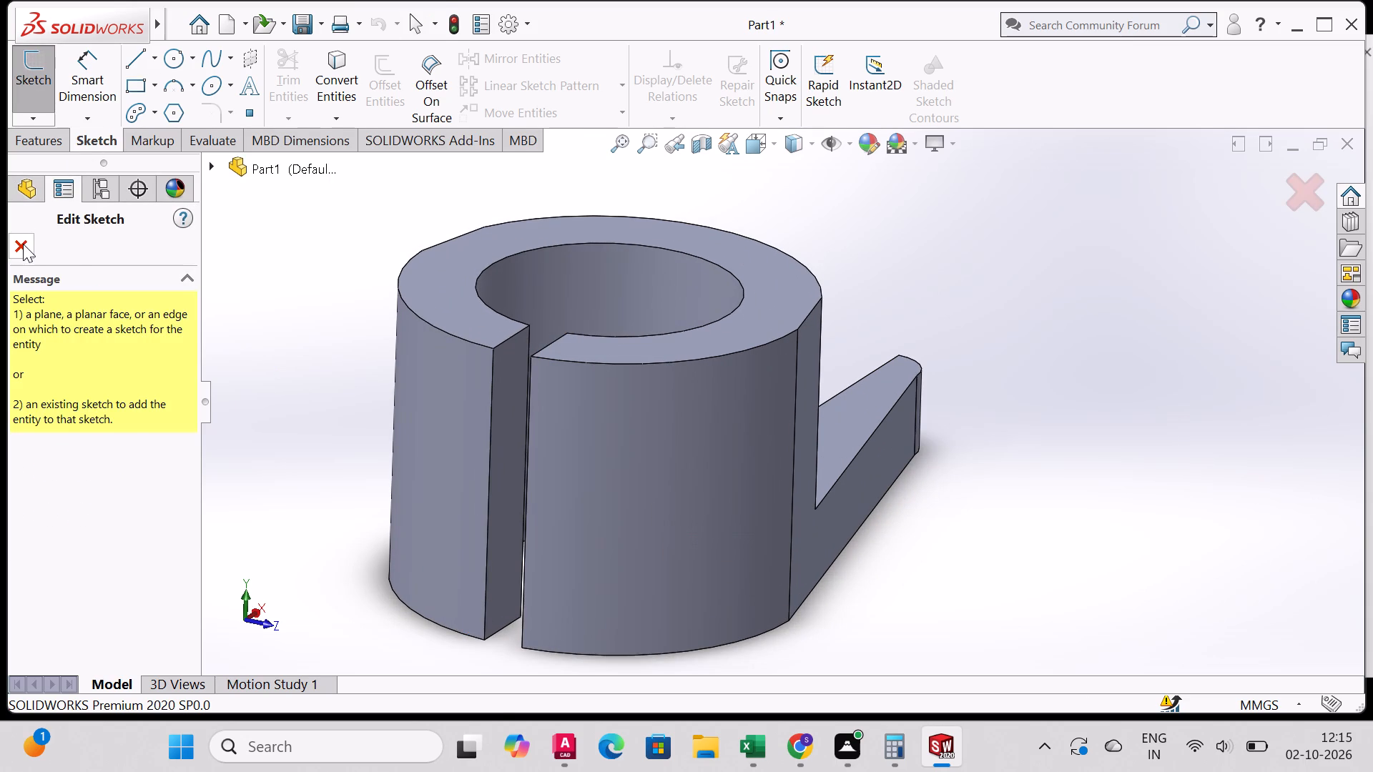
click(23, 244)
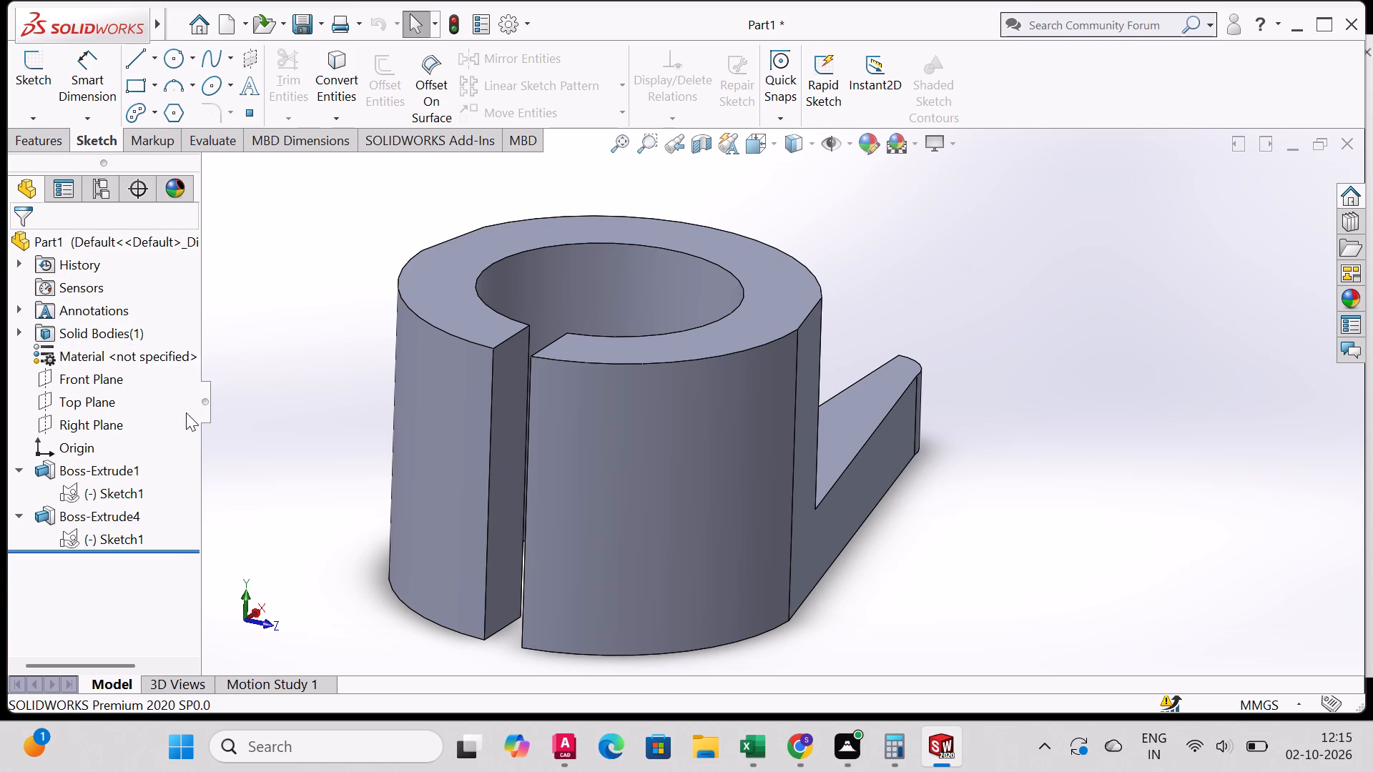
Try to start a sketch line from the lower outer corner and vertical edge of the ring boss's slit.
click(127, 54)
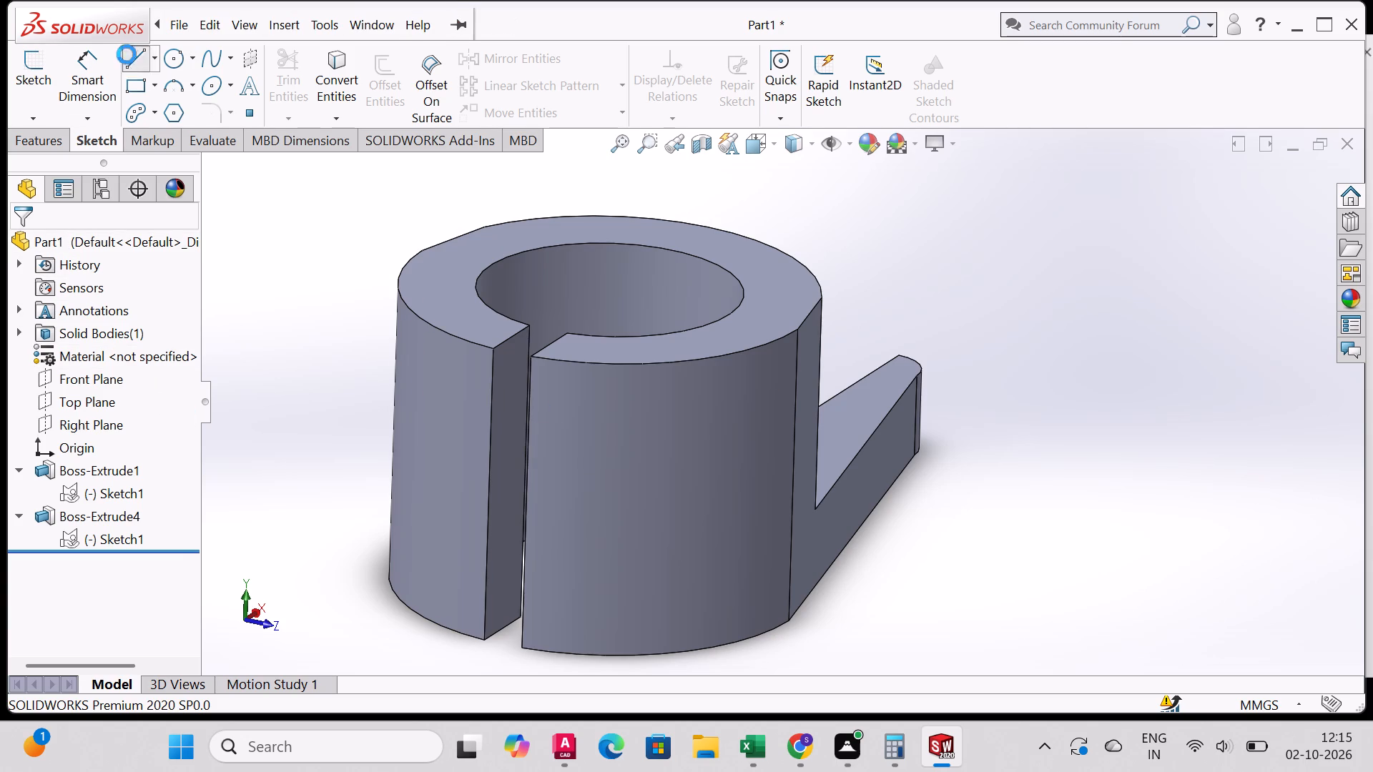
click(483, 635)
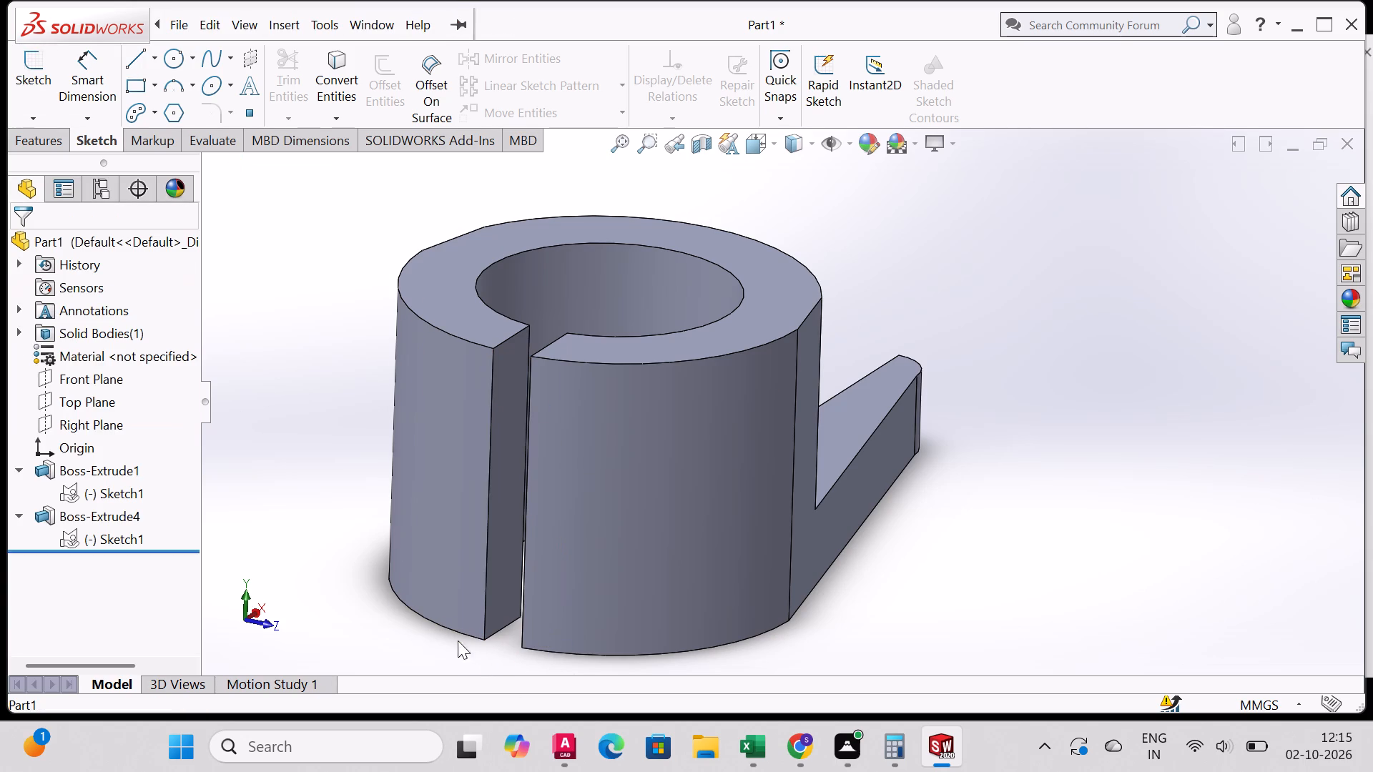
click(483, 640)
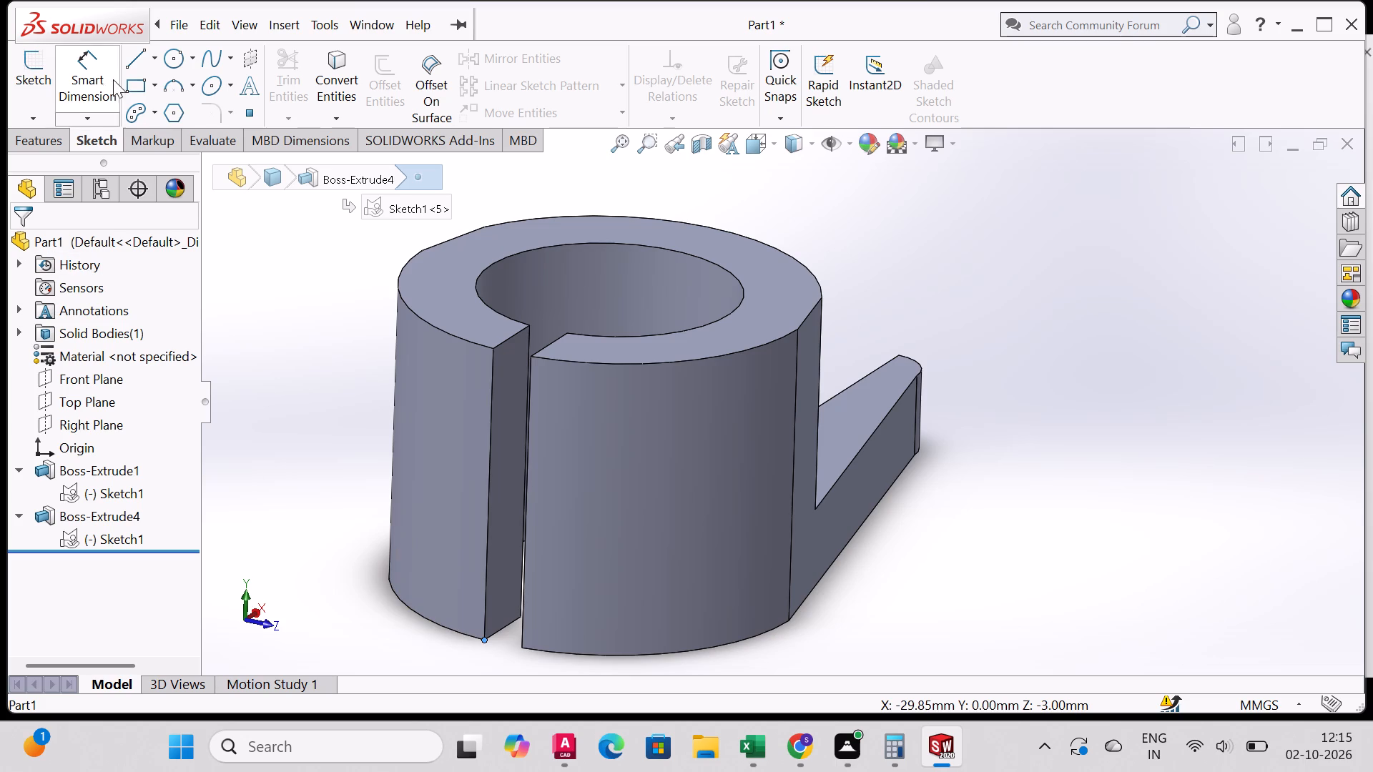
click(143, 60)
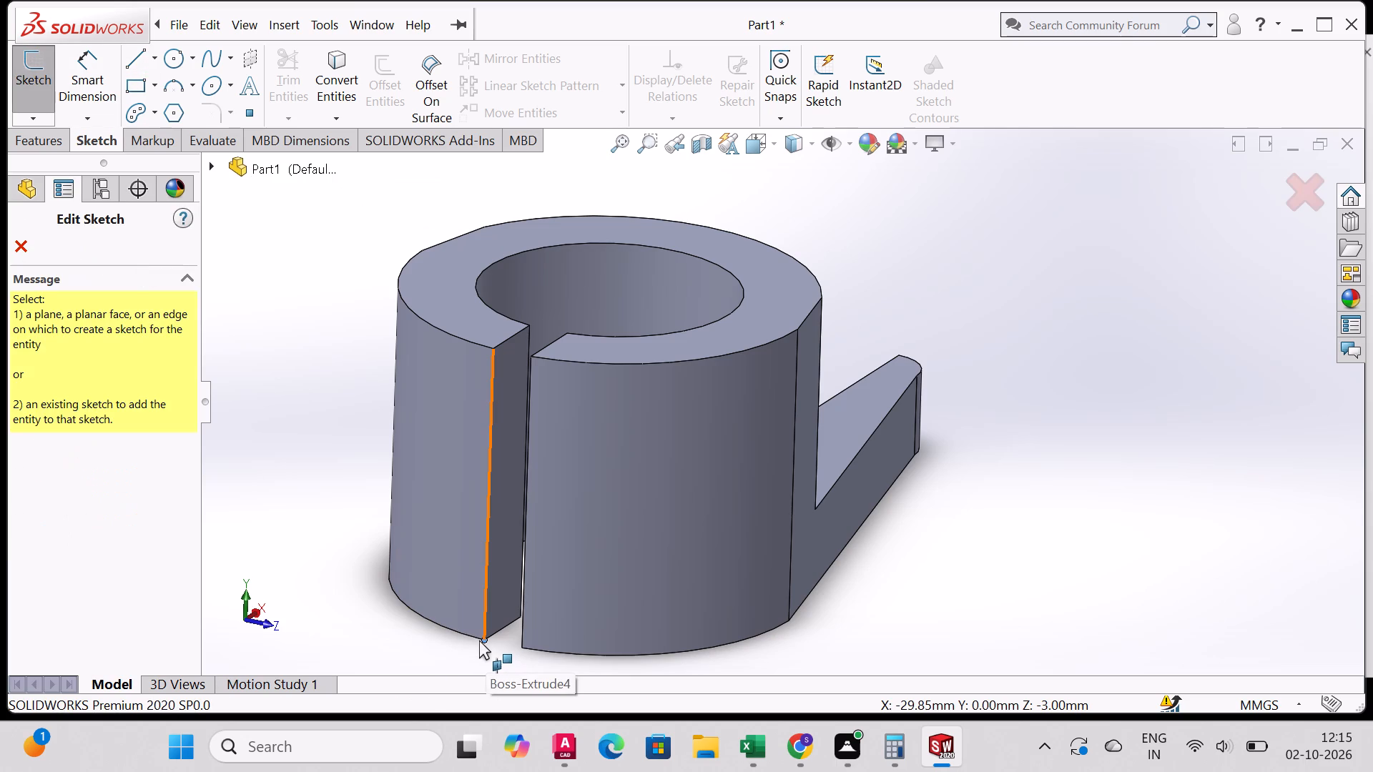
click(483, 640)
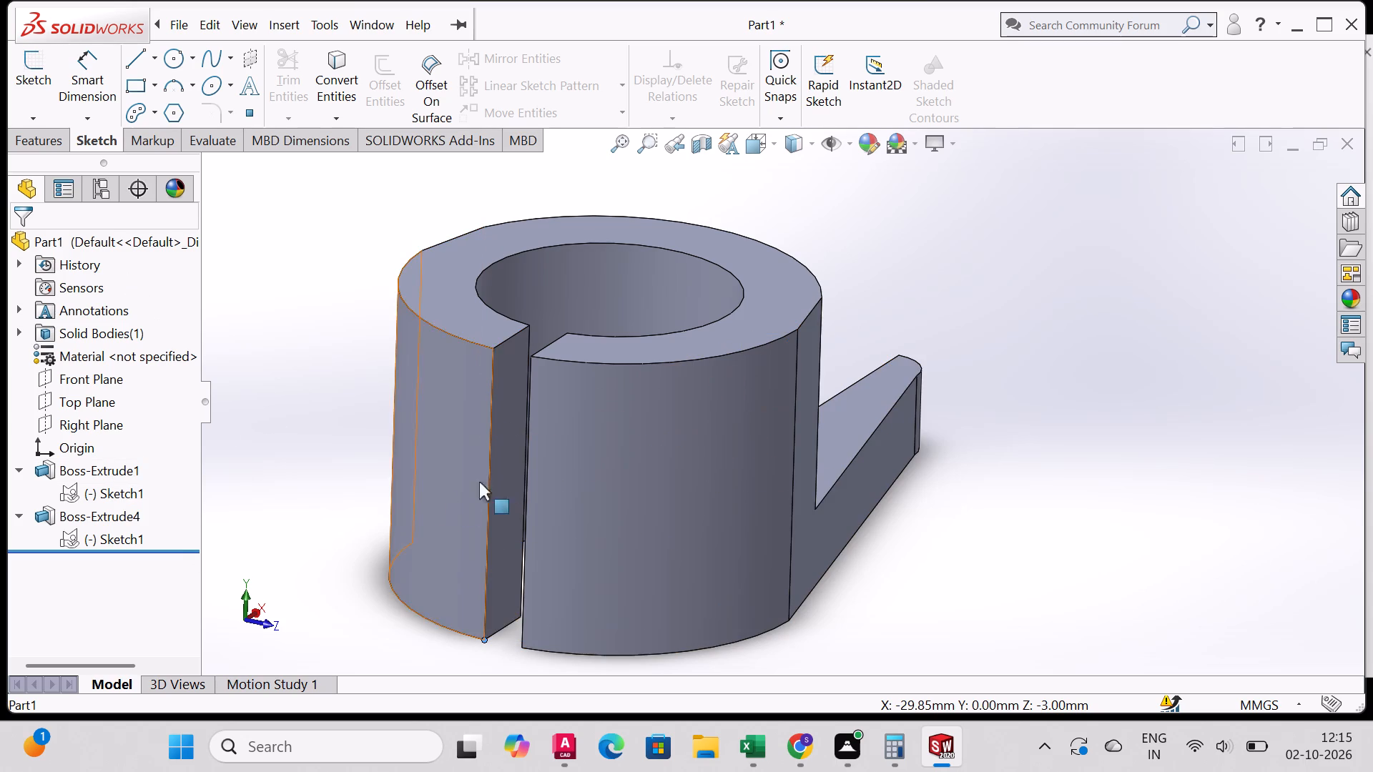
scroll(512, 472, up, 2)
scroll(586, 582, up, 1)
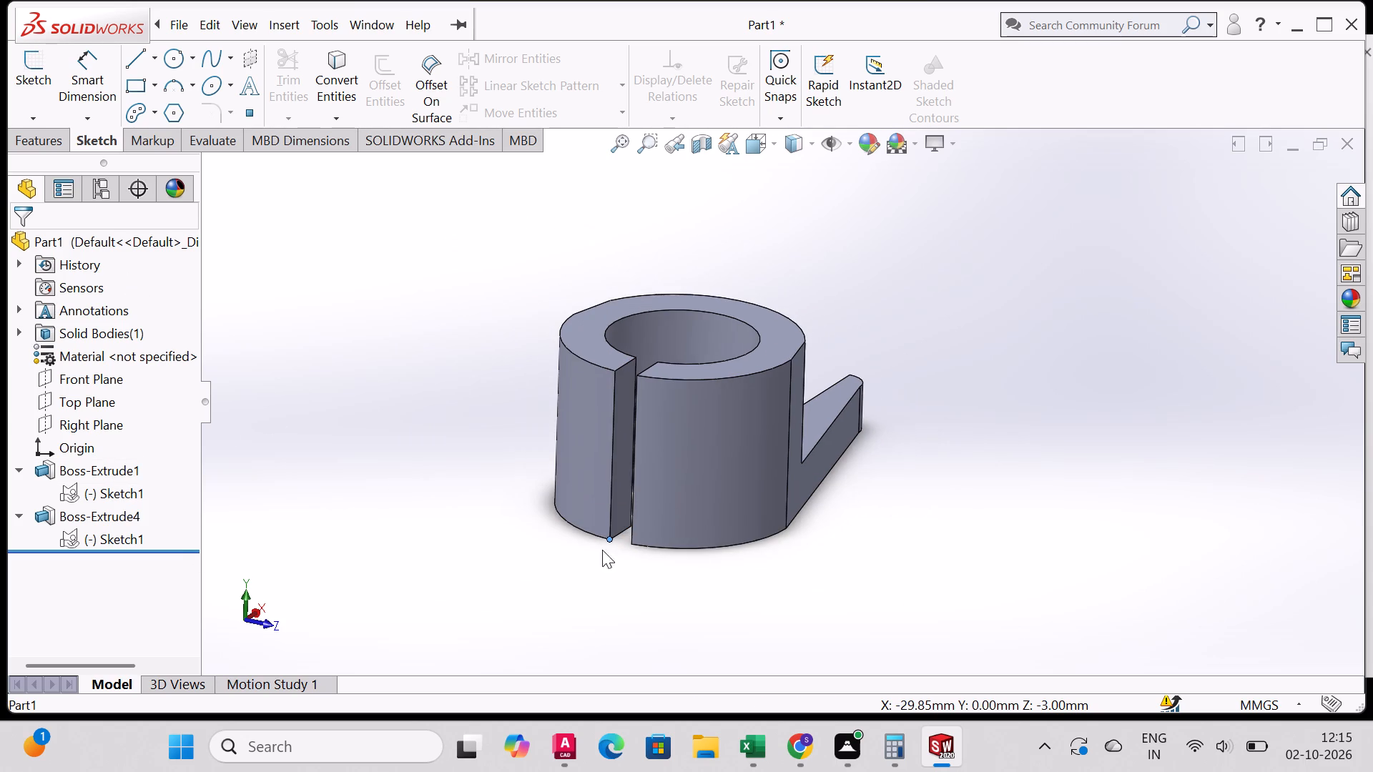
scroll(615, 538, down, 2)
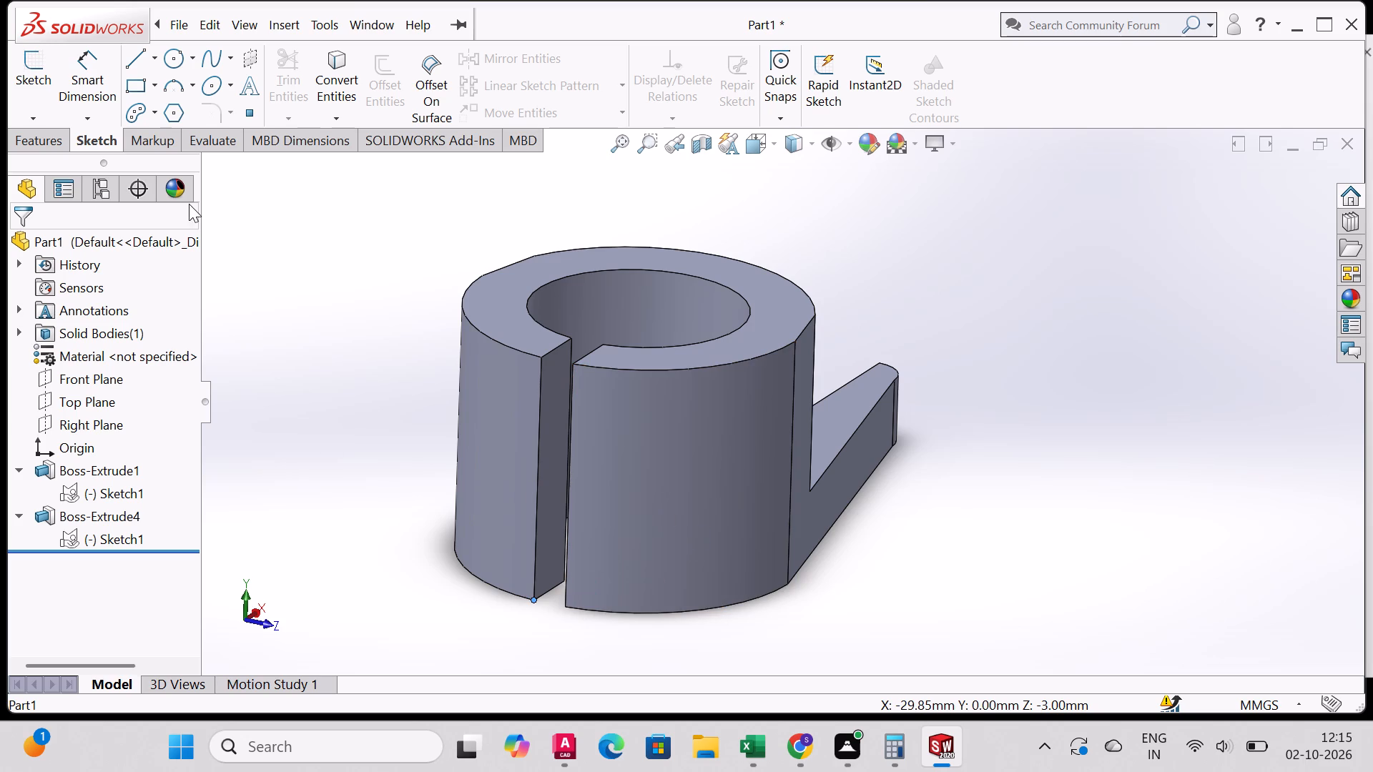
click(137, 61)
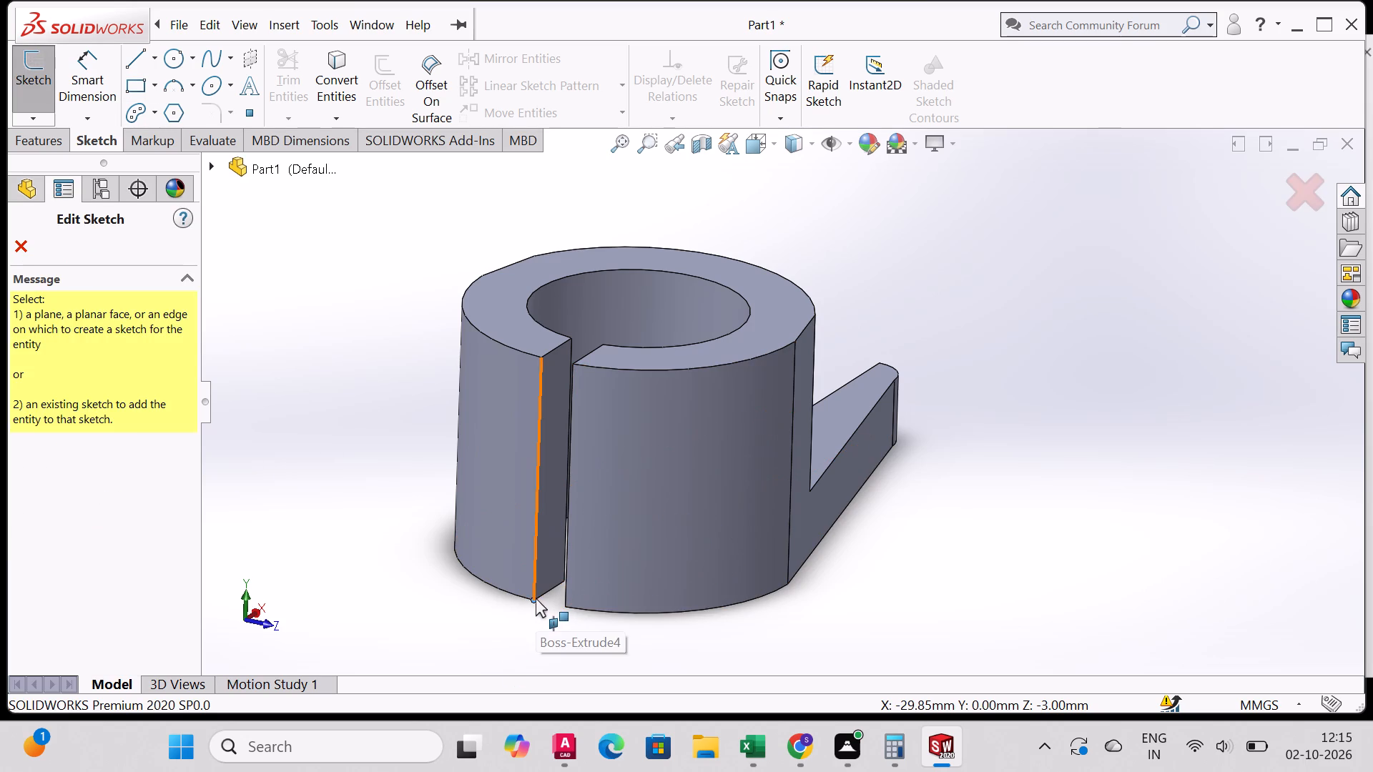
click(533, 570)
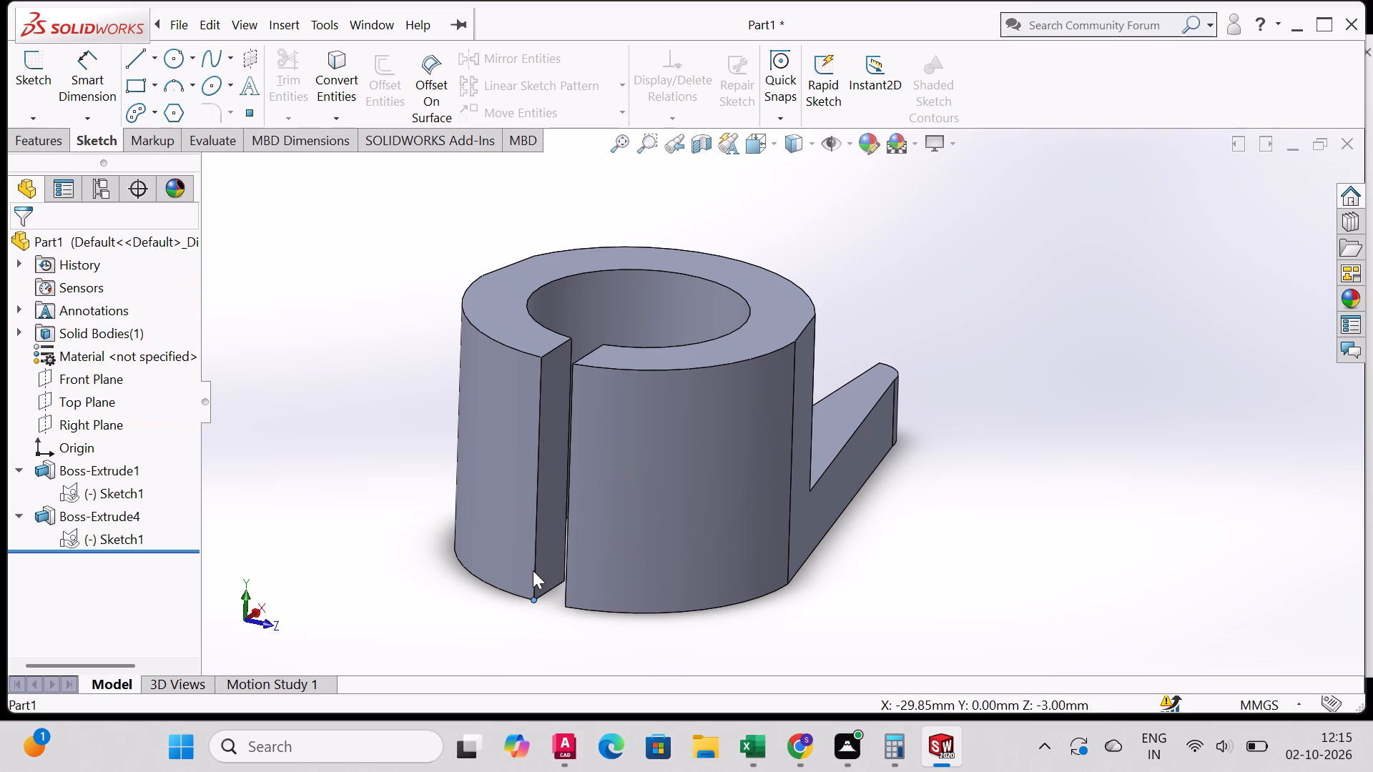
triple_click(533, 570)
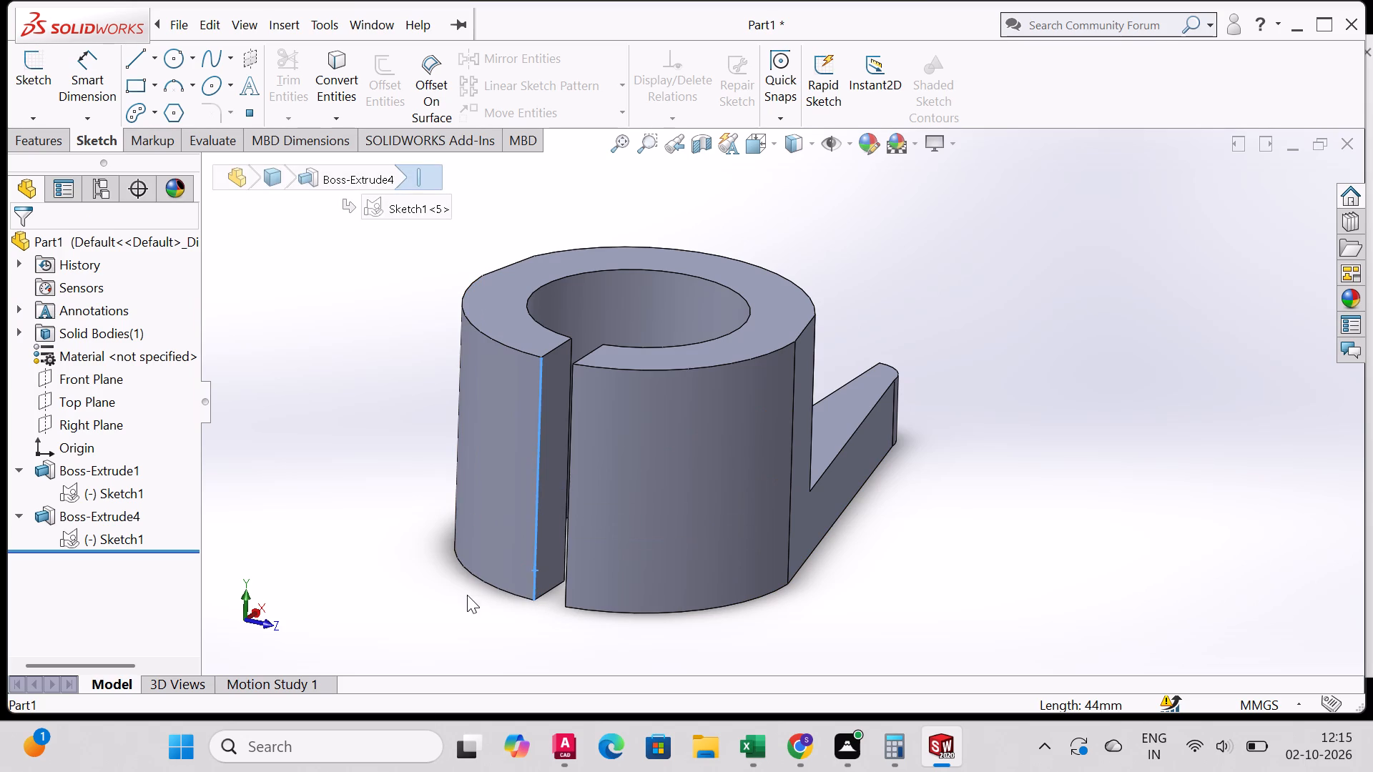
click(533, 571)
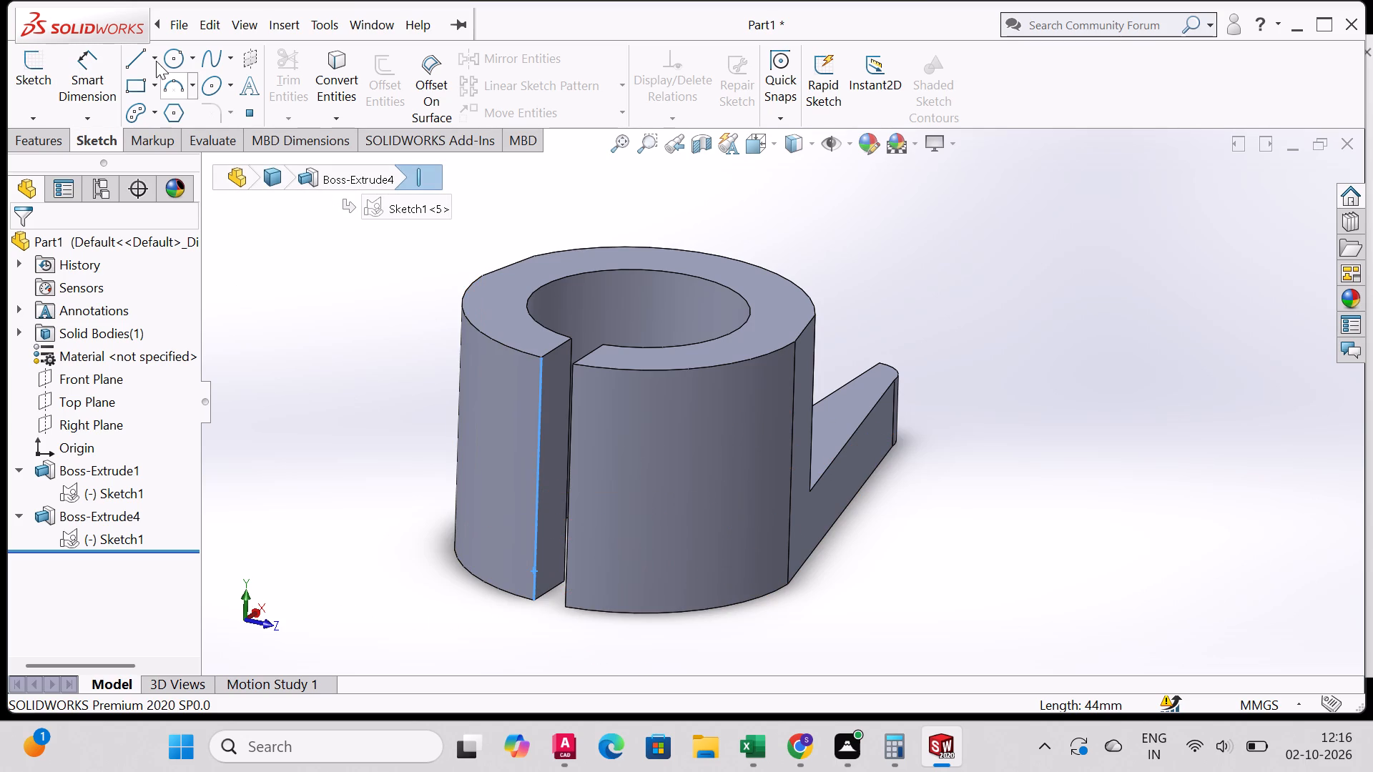
Open Sketch1 under Boss-Extrude1 for editing.
click(97, 489)
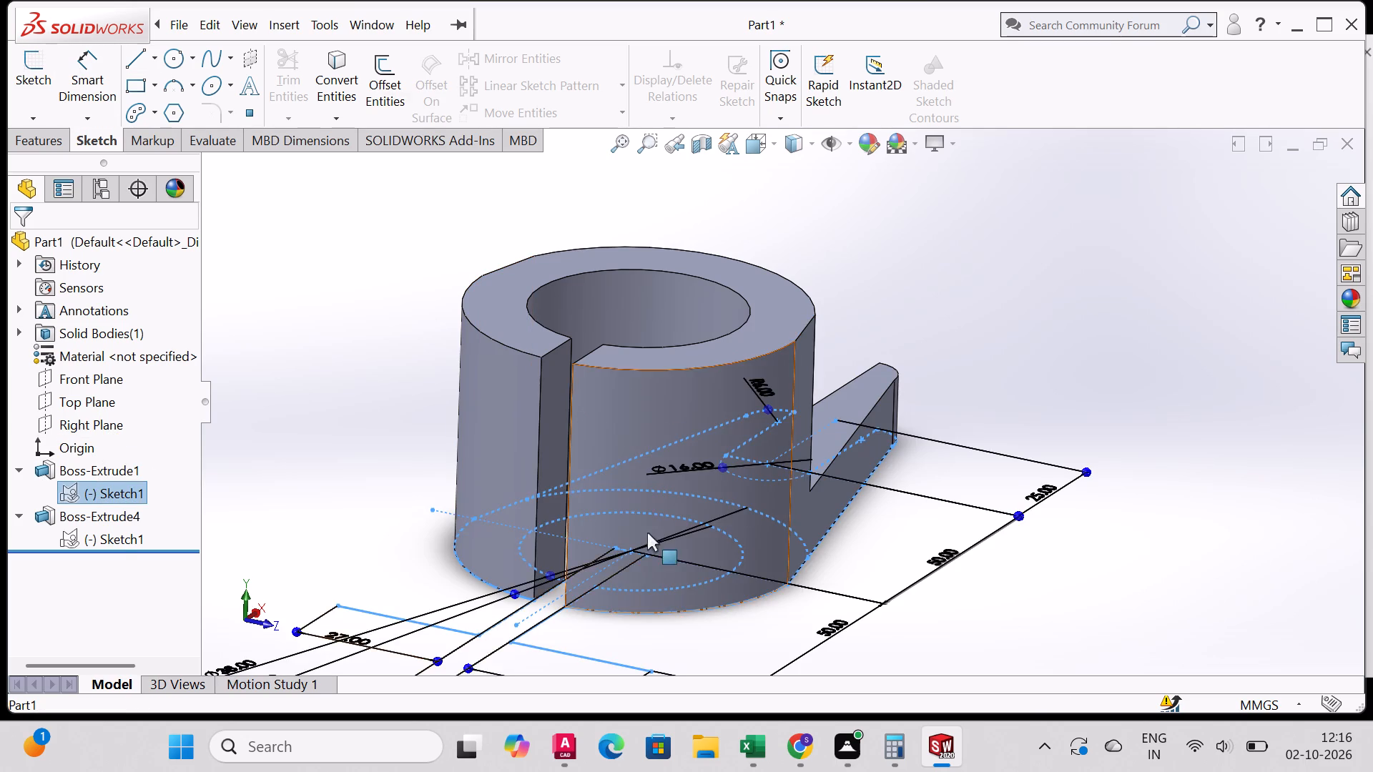
middle_drag(633, 488, 611, 577)
scroll(615, 580, down, 1)
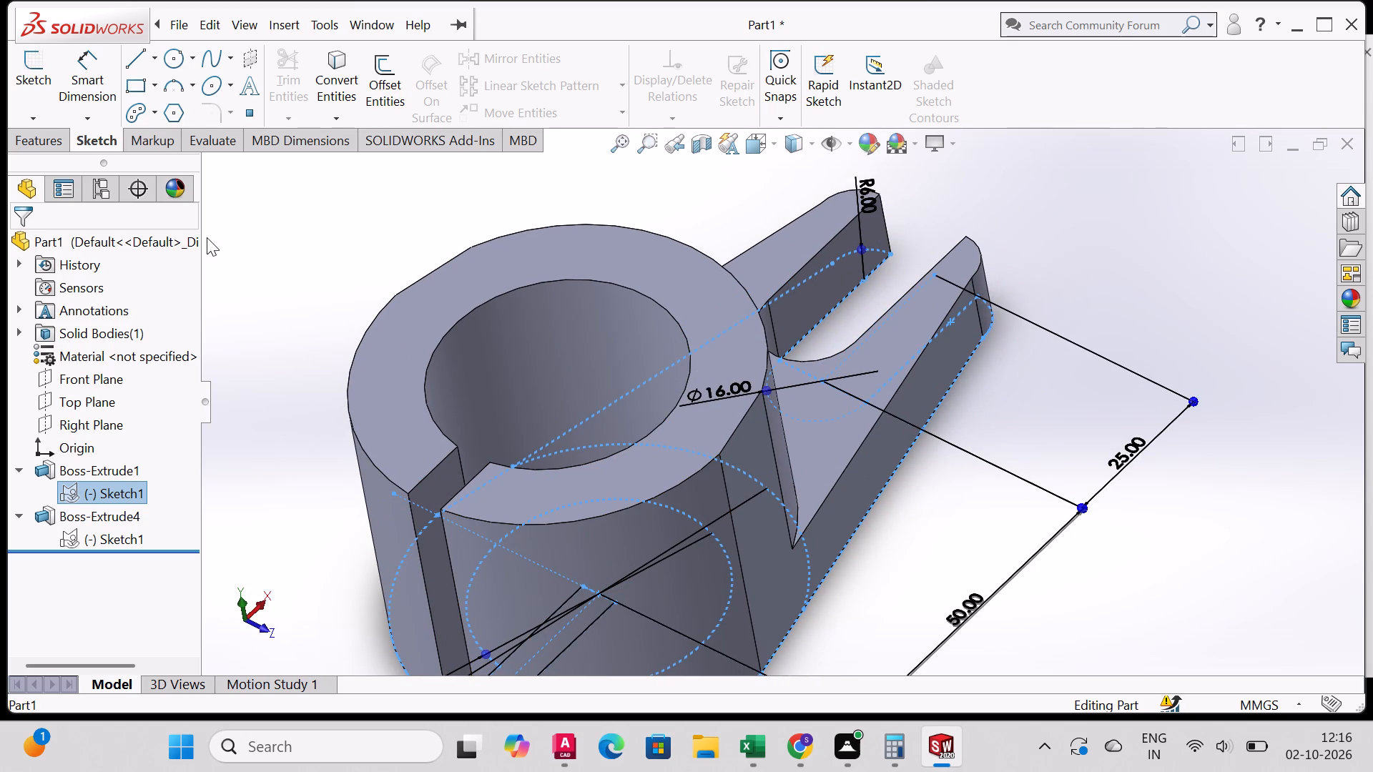
key(ctrl+1)
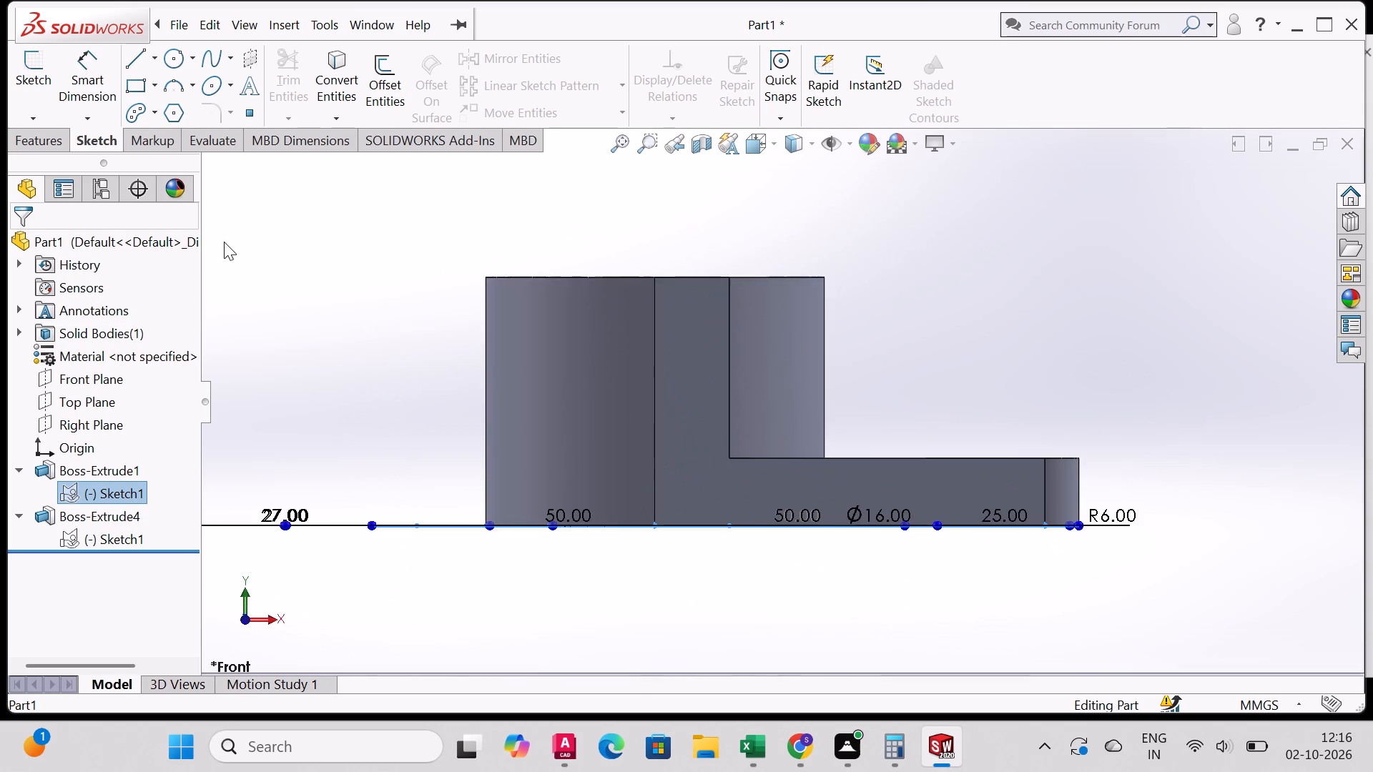
key(ctrl+4)
key(ctrl+5)
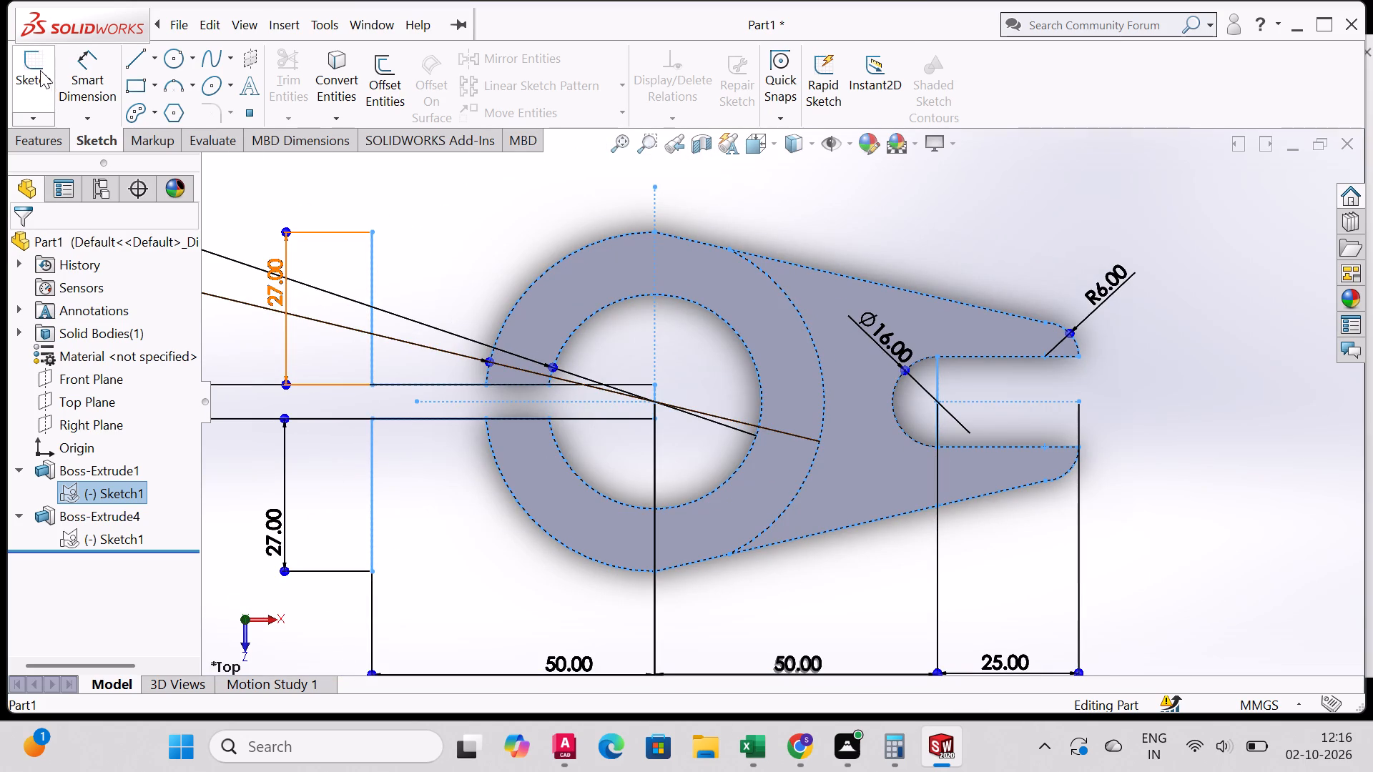
click(129, 56)
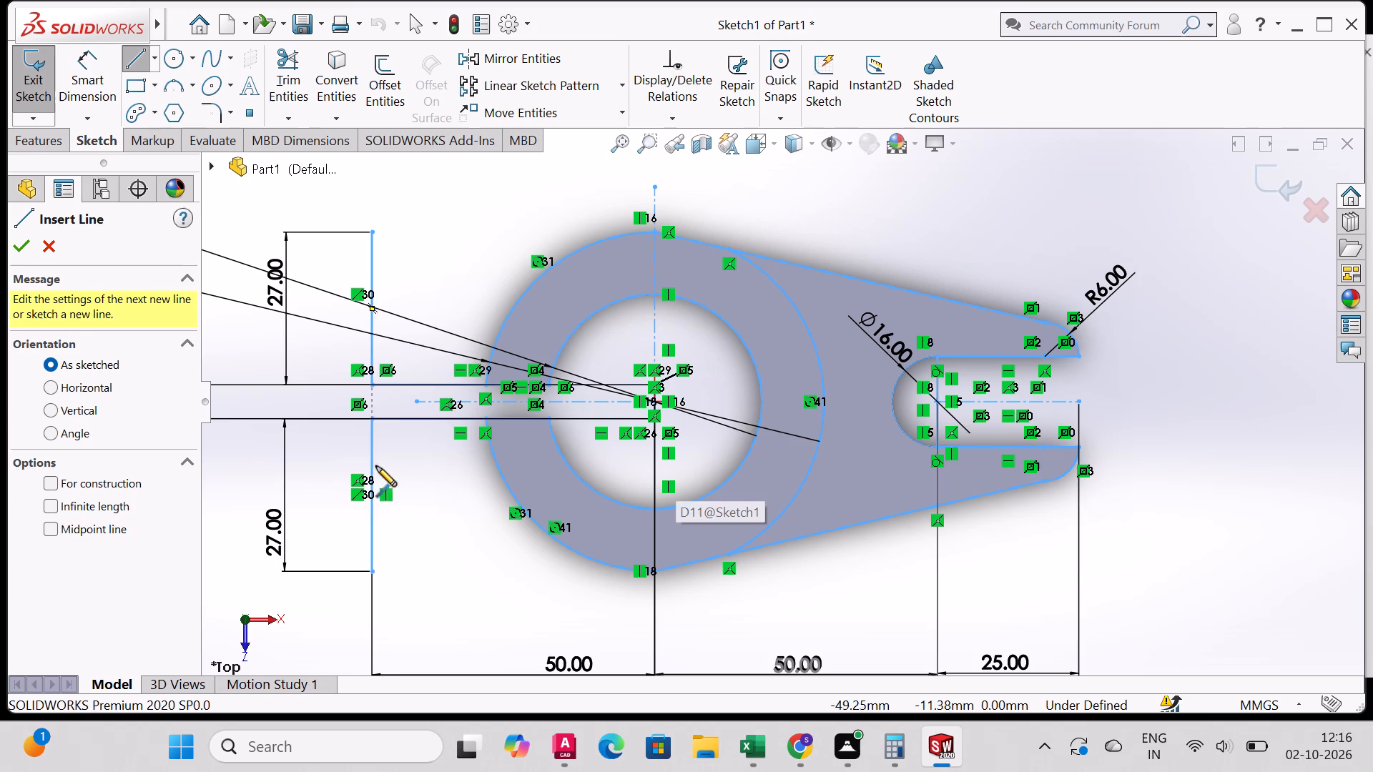
click(26, 241)
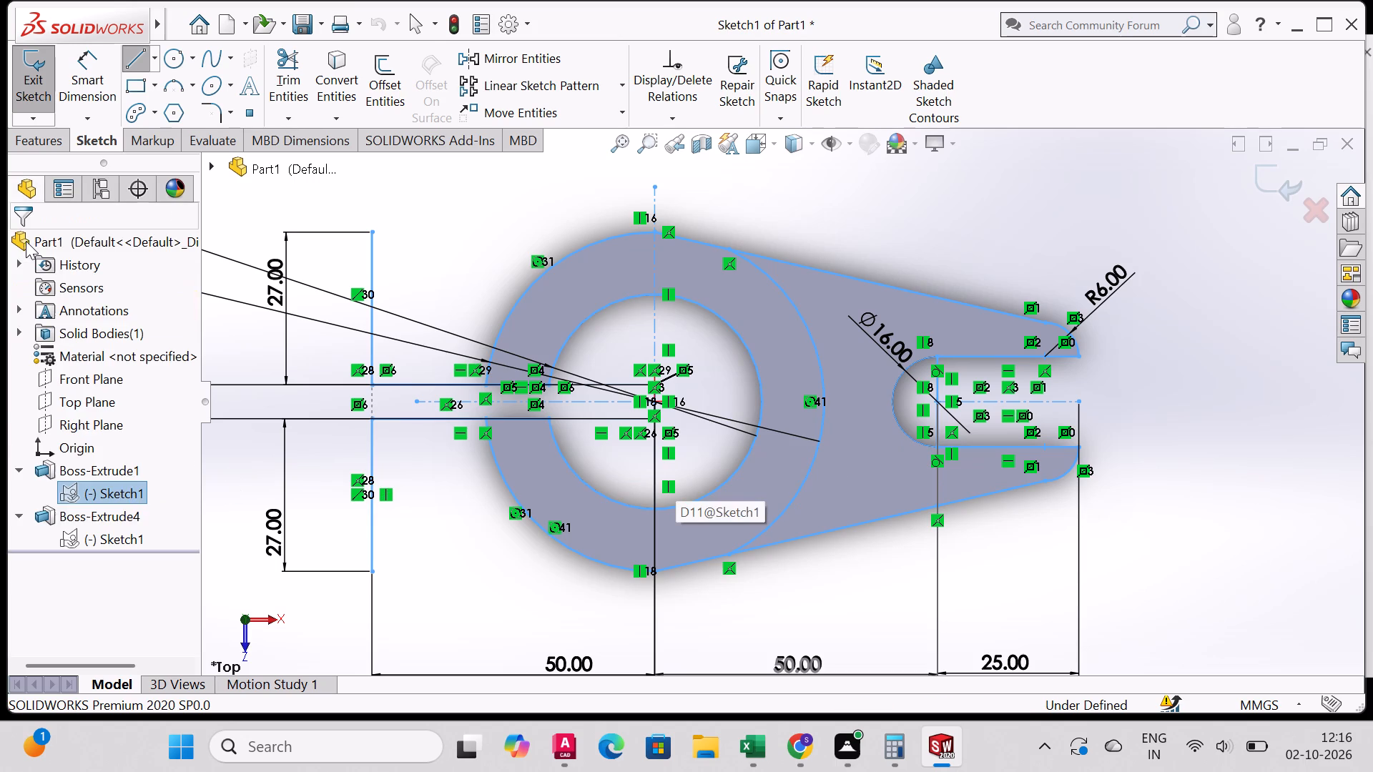
Hide the bracket's solid body while editing Sketch1, leaving only the sketch geometry on display.
right_click(127, 469)
click(102, 468)
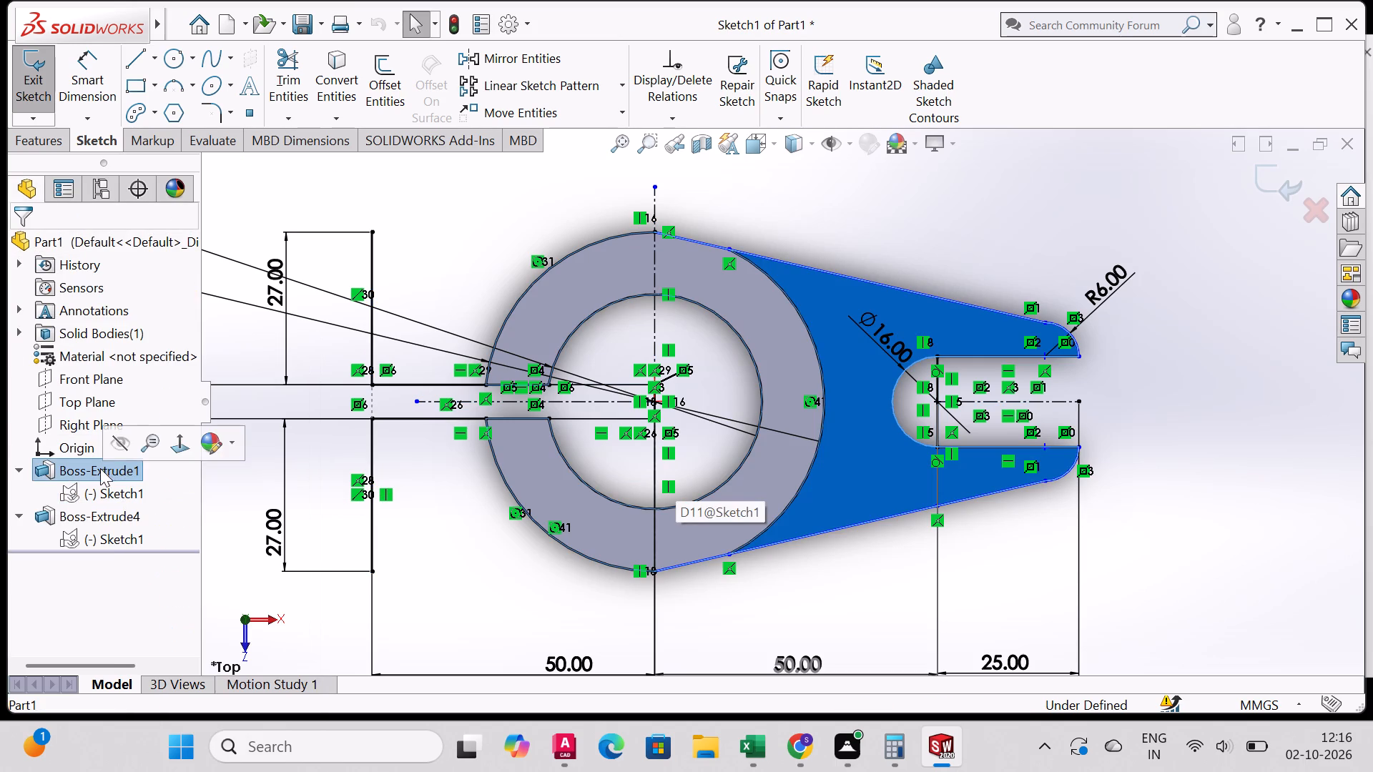
click(116, 447)
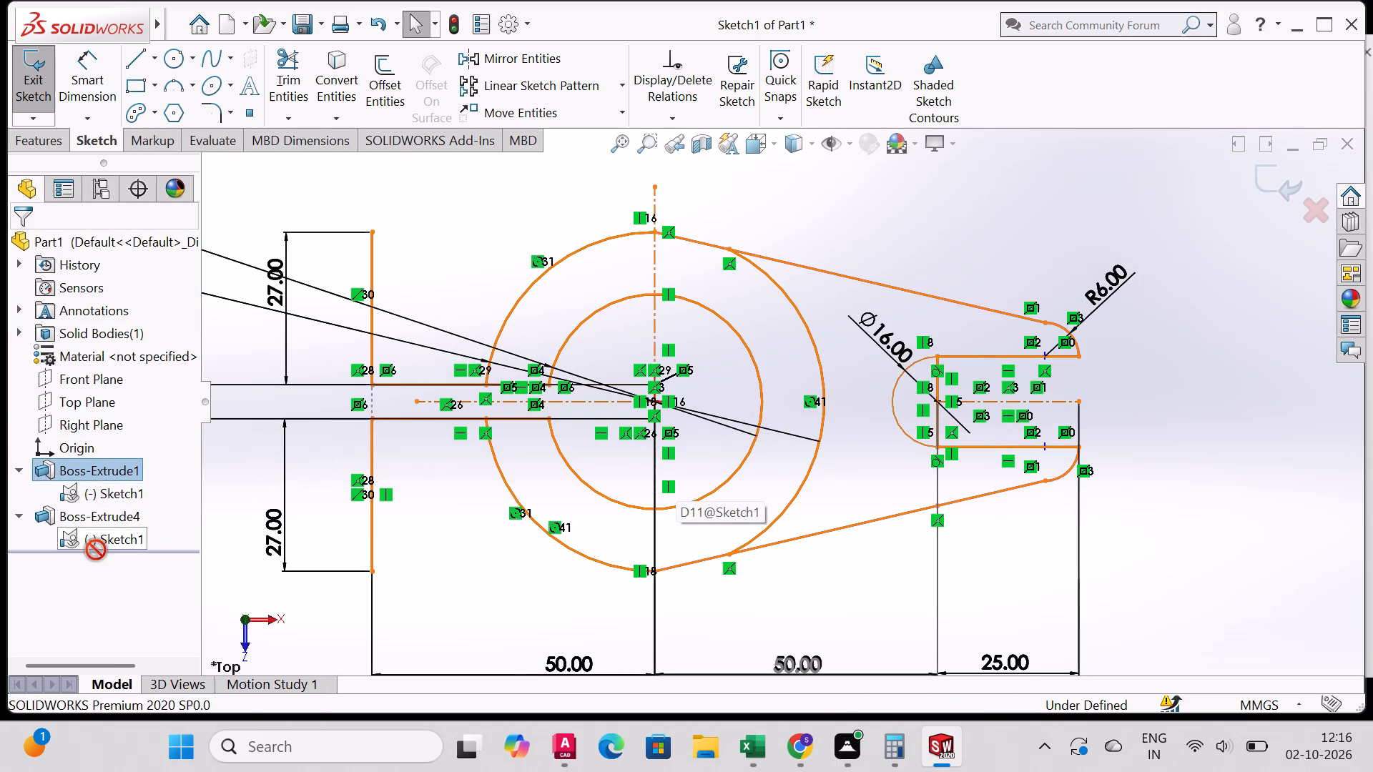
click(109, 519)
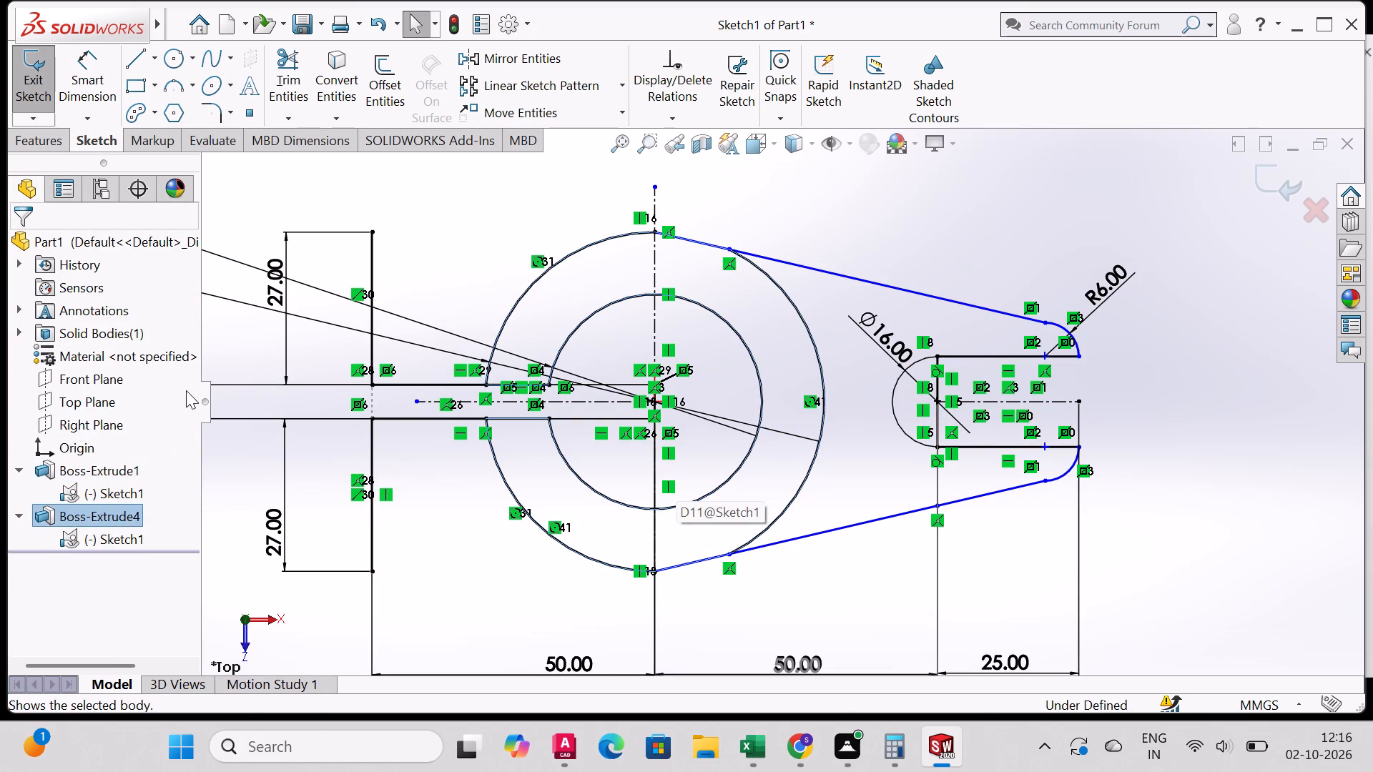
click(102, 488)
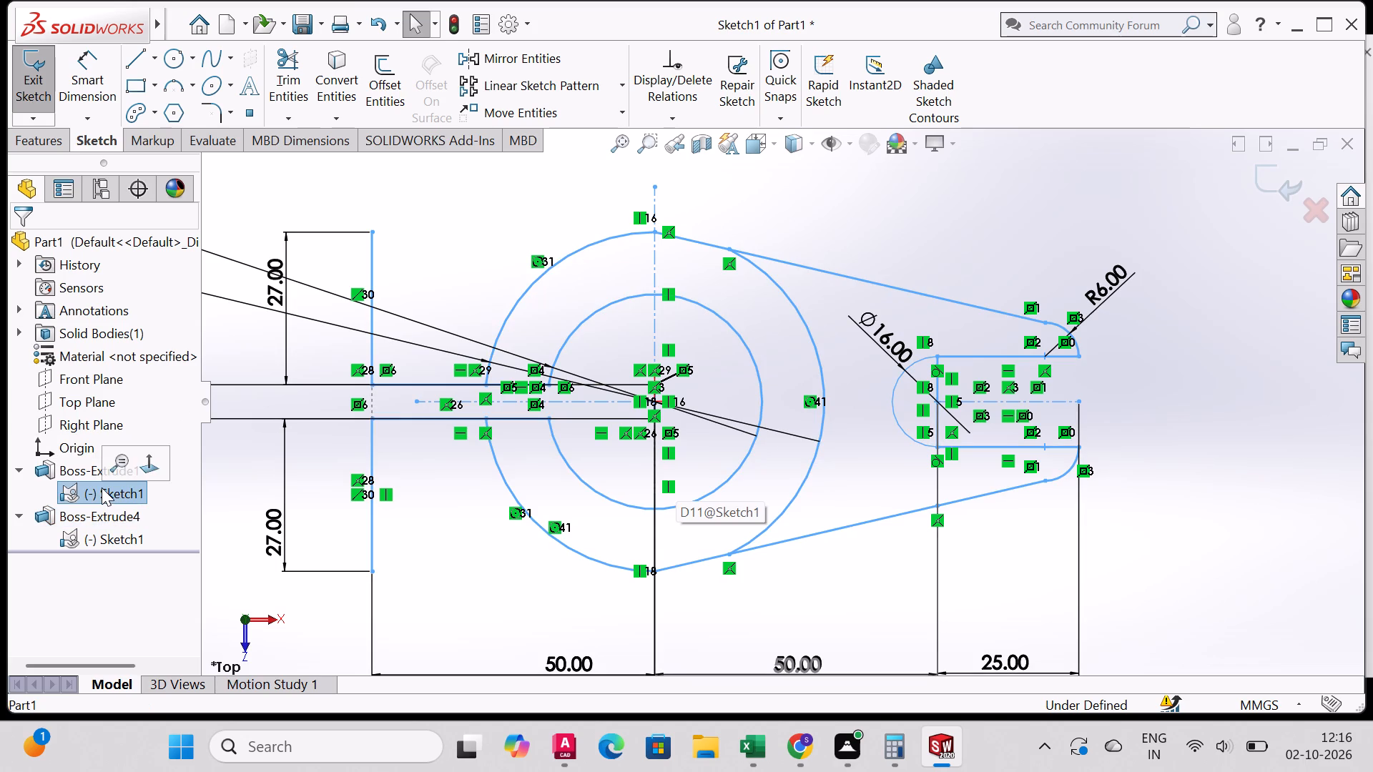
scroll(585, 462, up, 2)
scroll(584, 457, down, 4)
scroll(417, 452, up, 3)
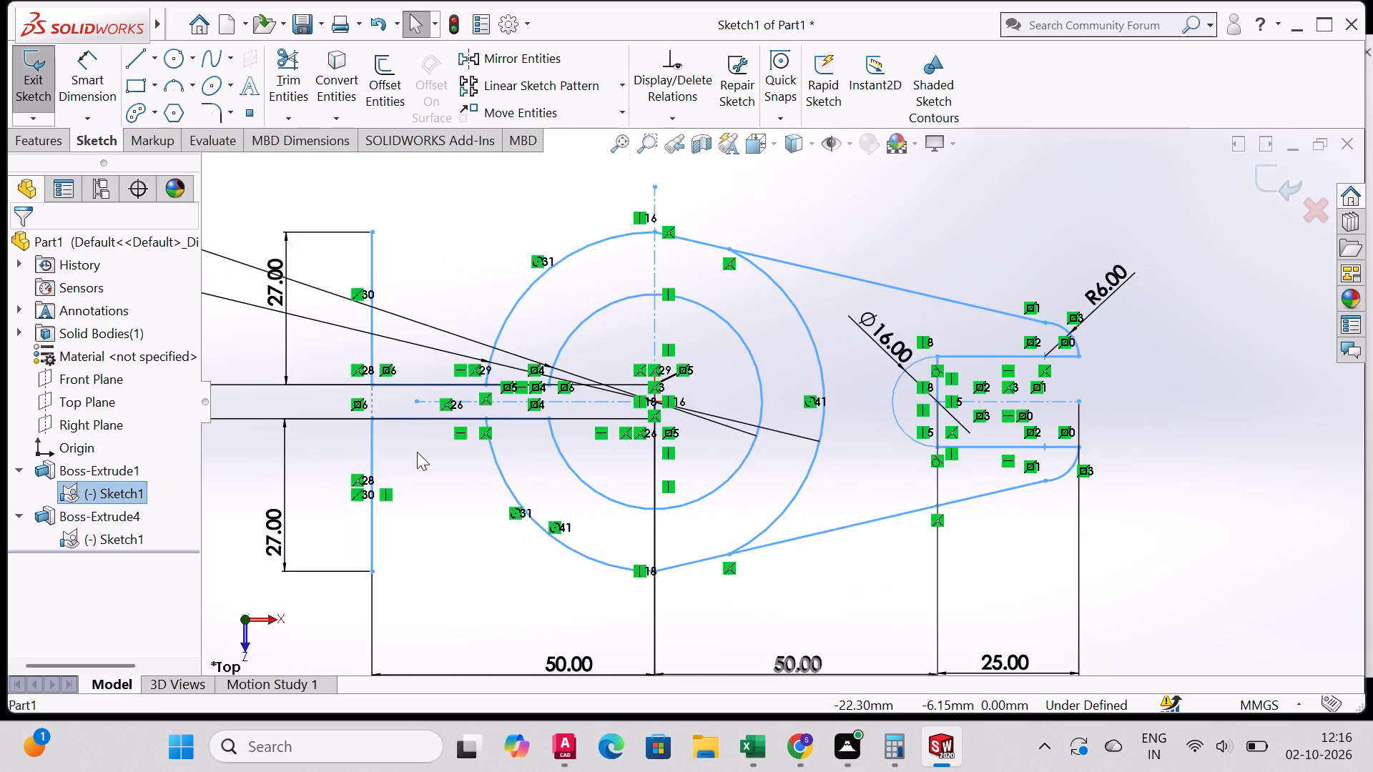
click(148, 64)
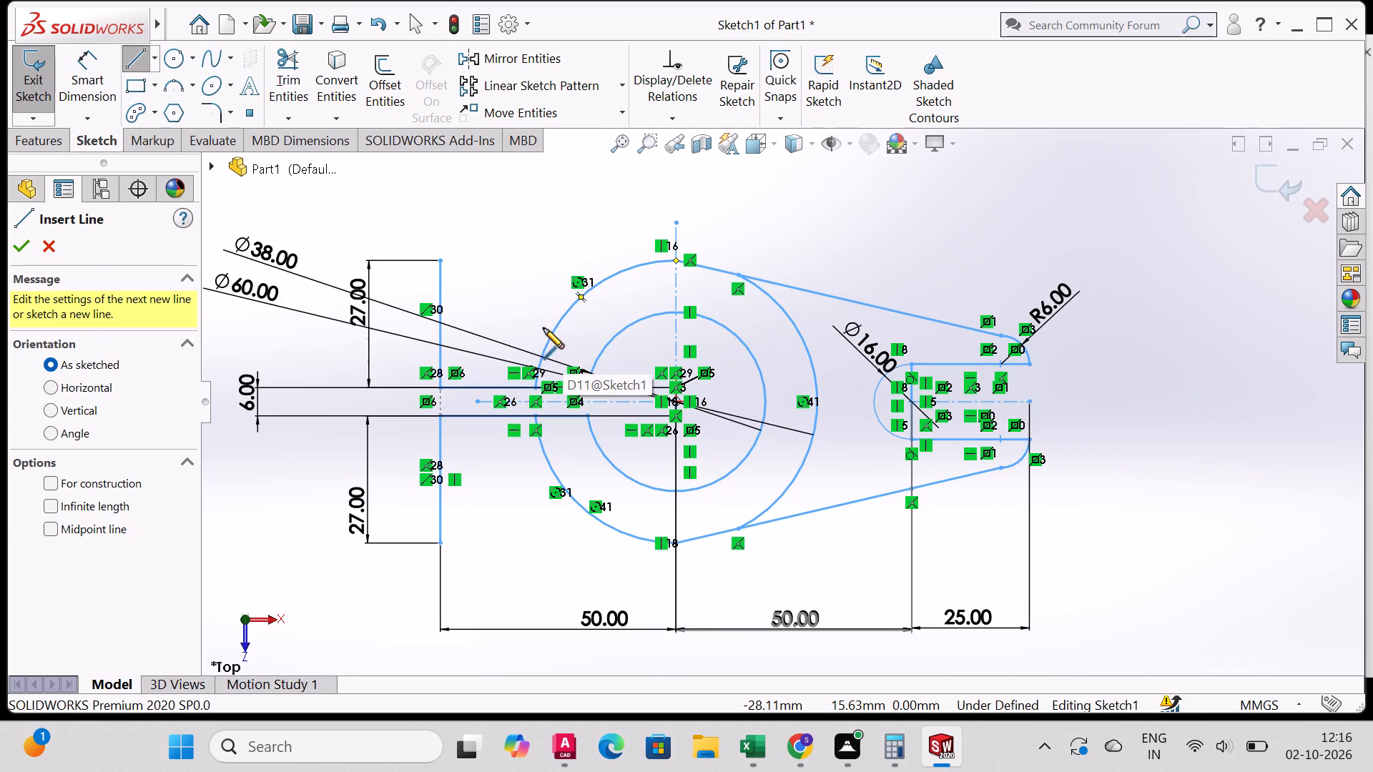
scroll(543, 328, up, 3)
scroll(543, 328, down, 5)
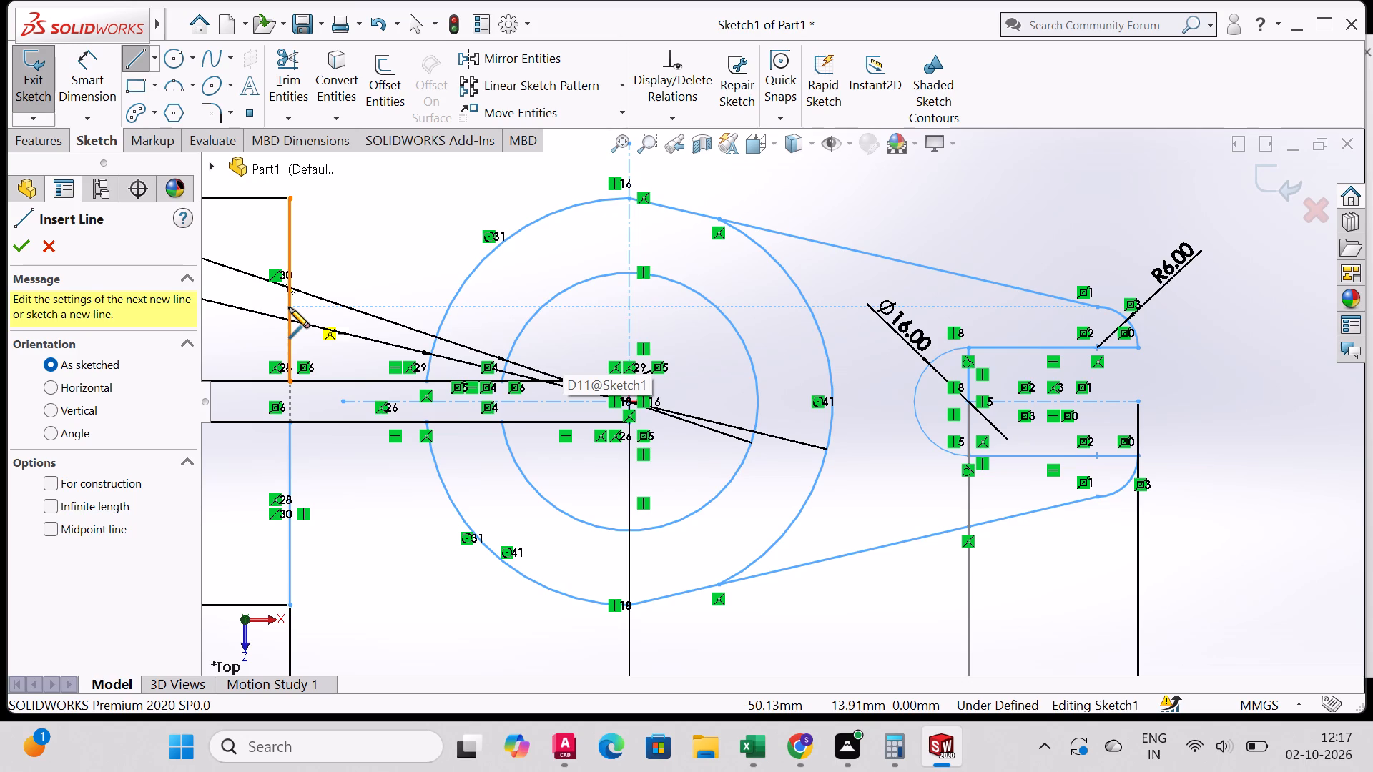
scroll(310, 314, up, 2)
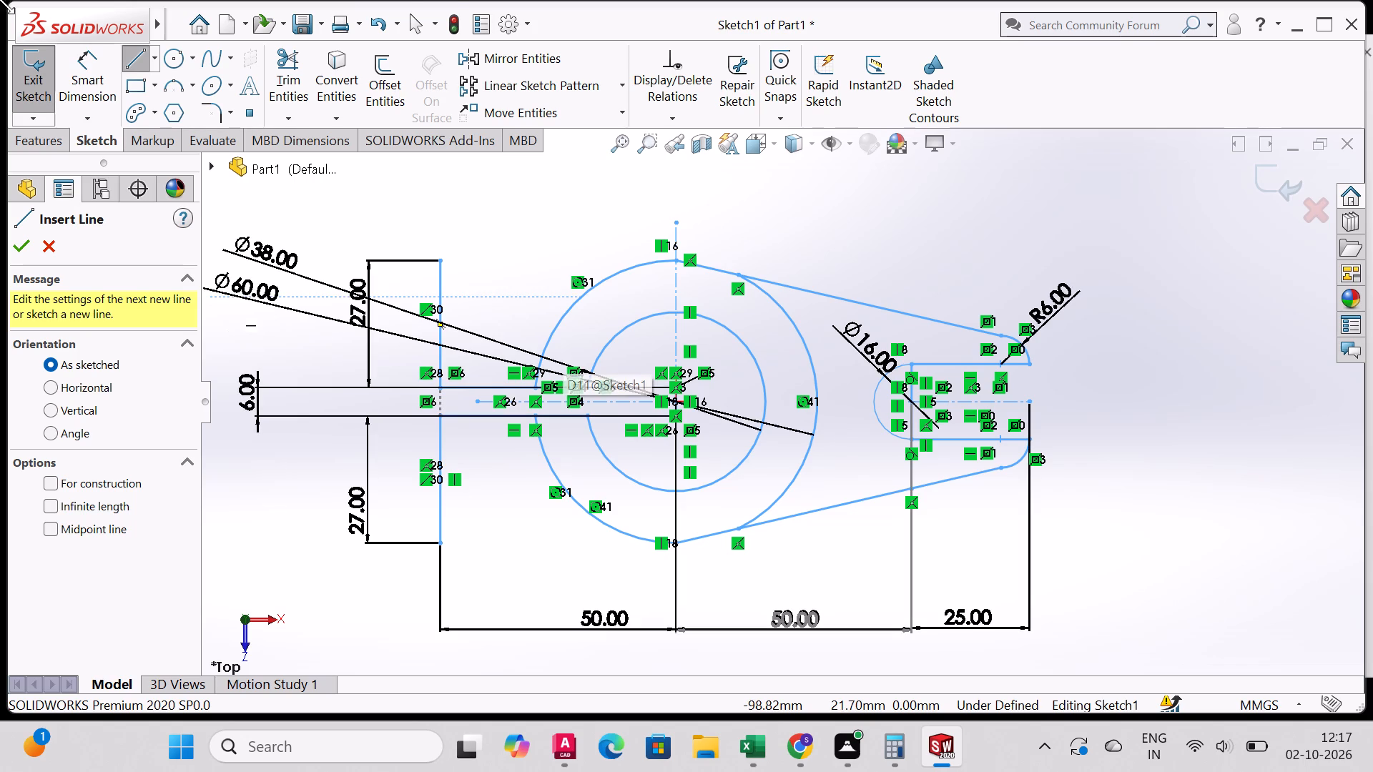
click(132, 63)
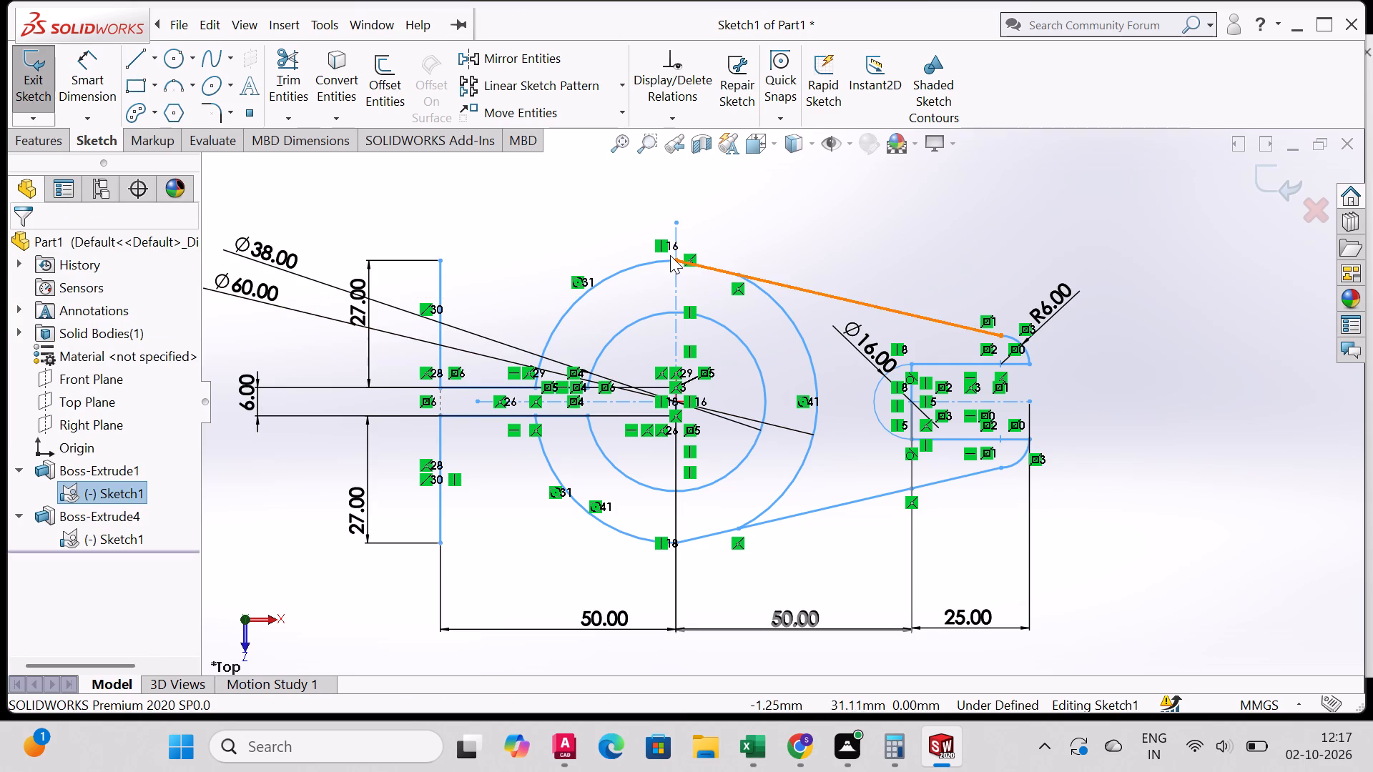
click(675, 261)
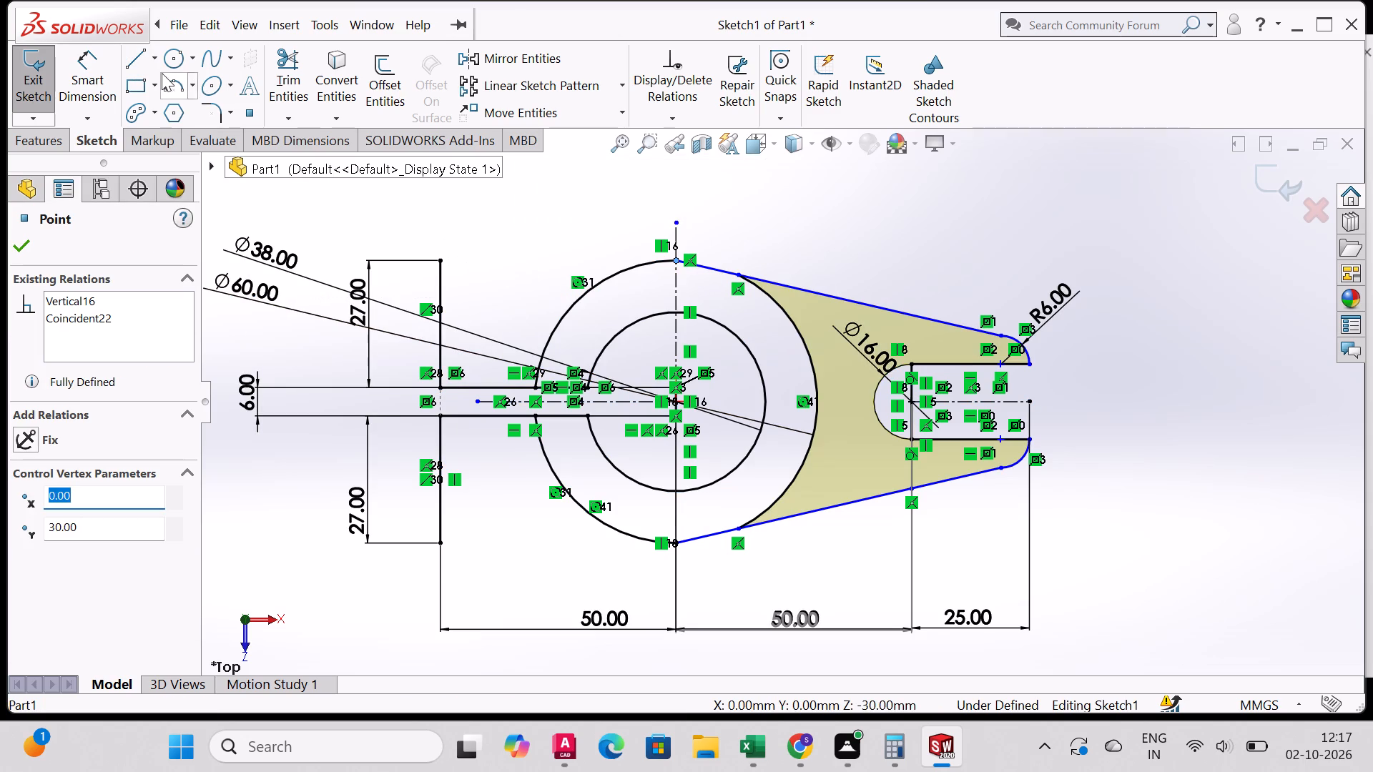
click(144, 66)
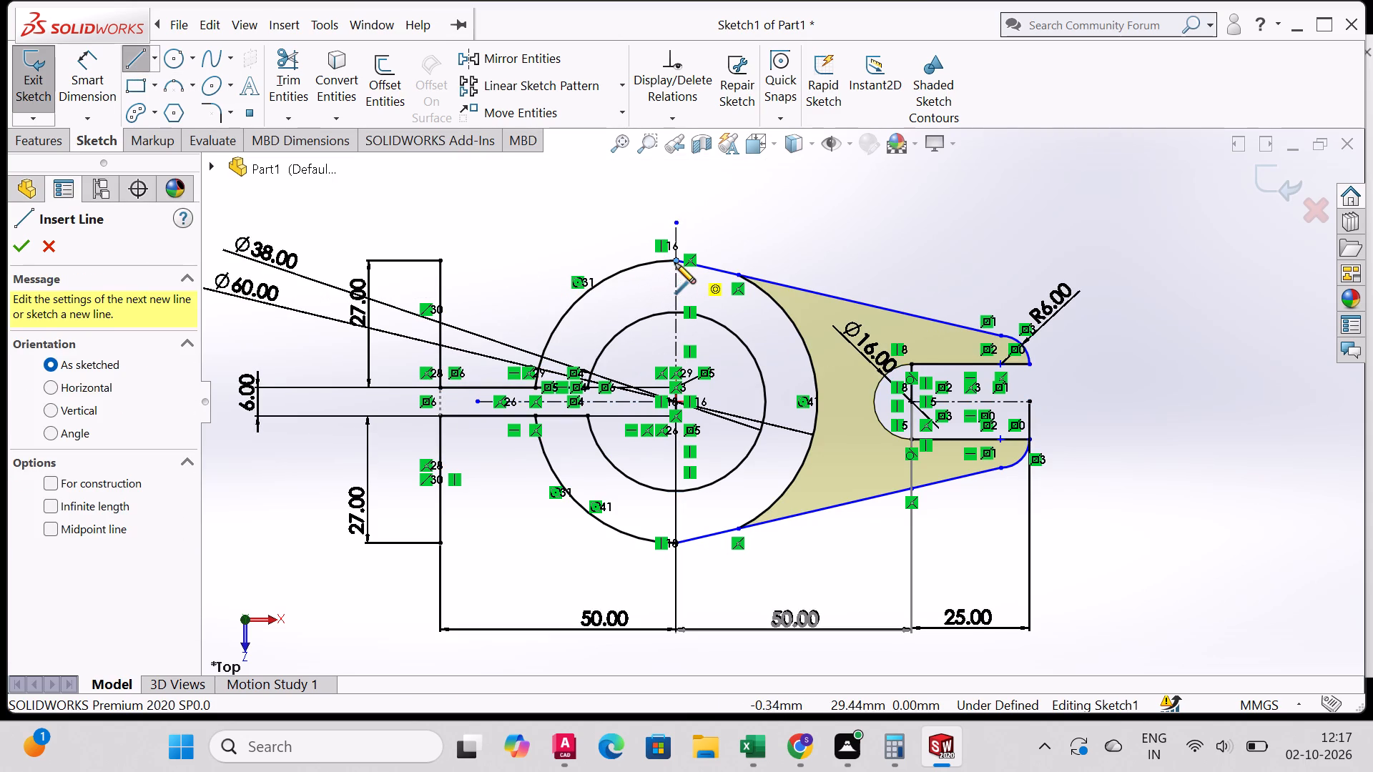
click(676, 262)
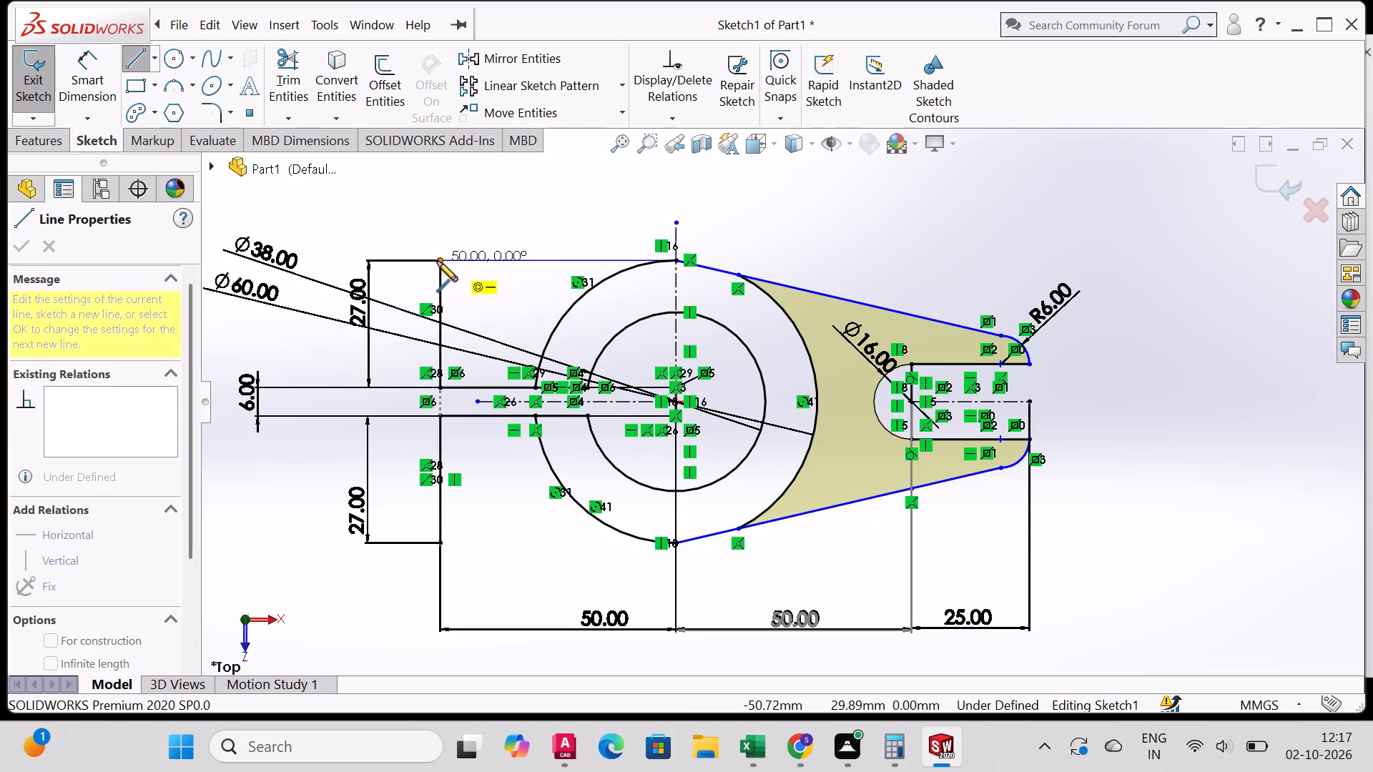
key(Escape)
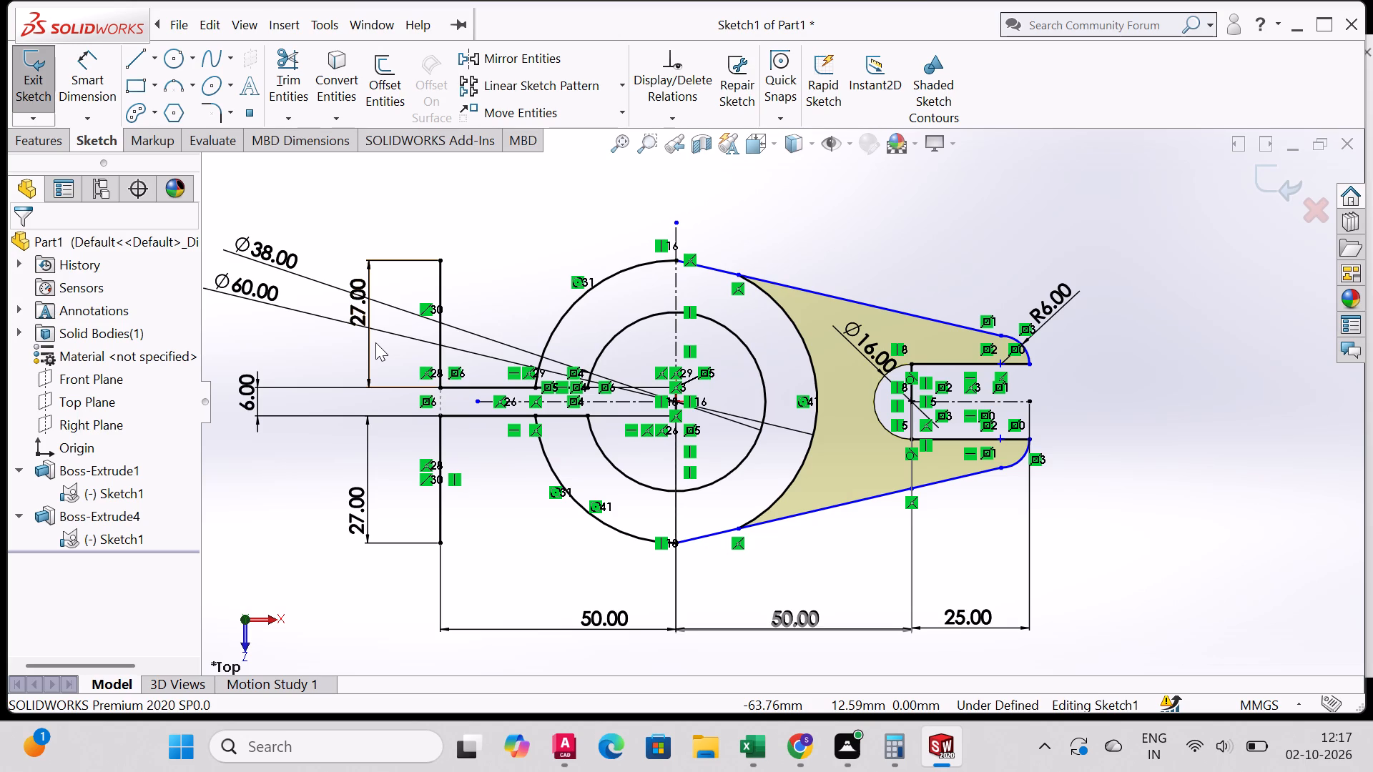
Set the length dimension of the vertical line above the slit to 13 mm and place it farther from the line.
click(365, 310)
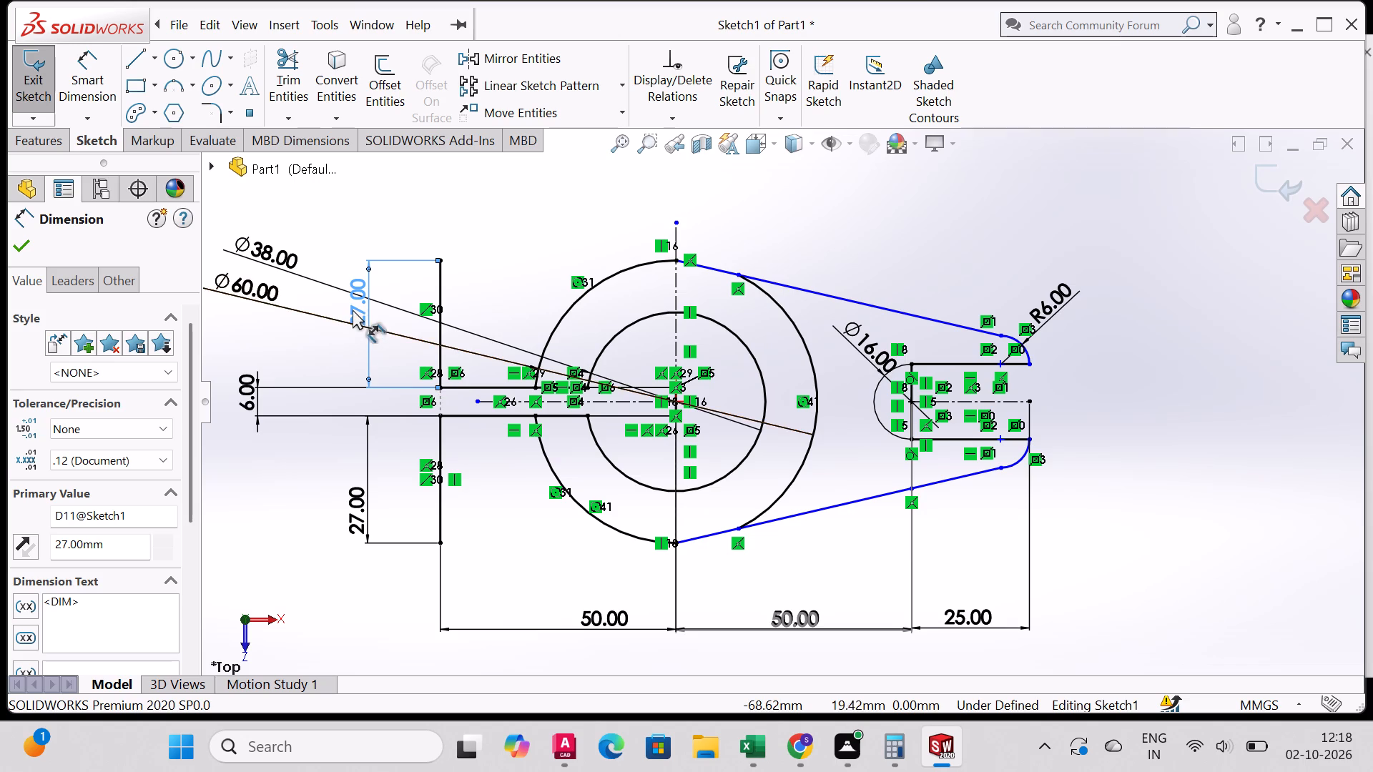
click(353, 310)
click(357, 310)
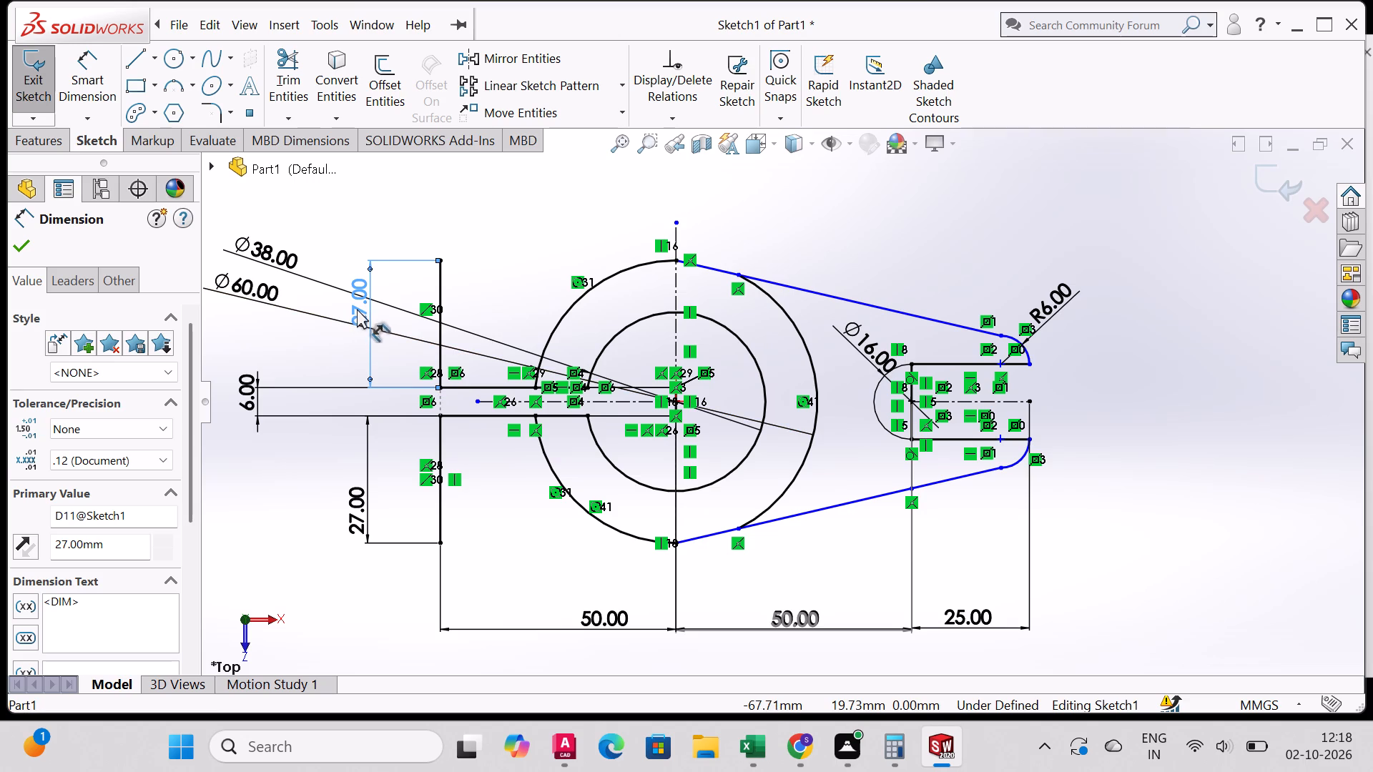
drag(358, 309, 331, 309)
scroll(39, 459, down, 5)
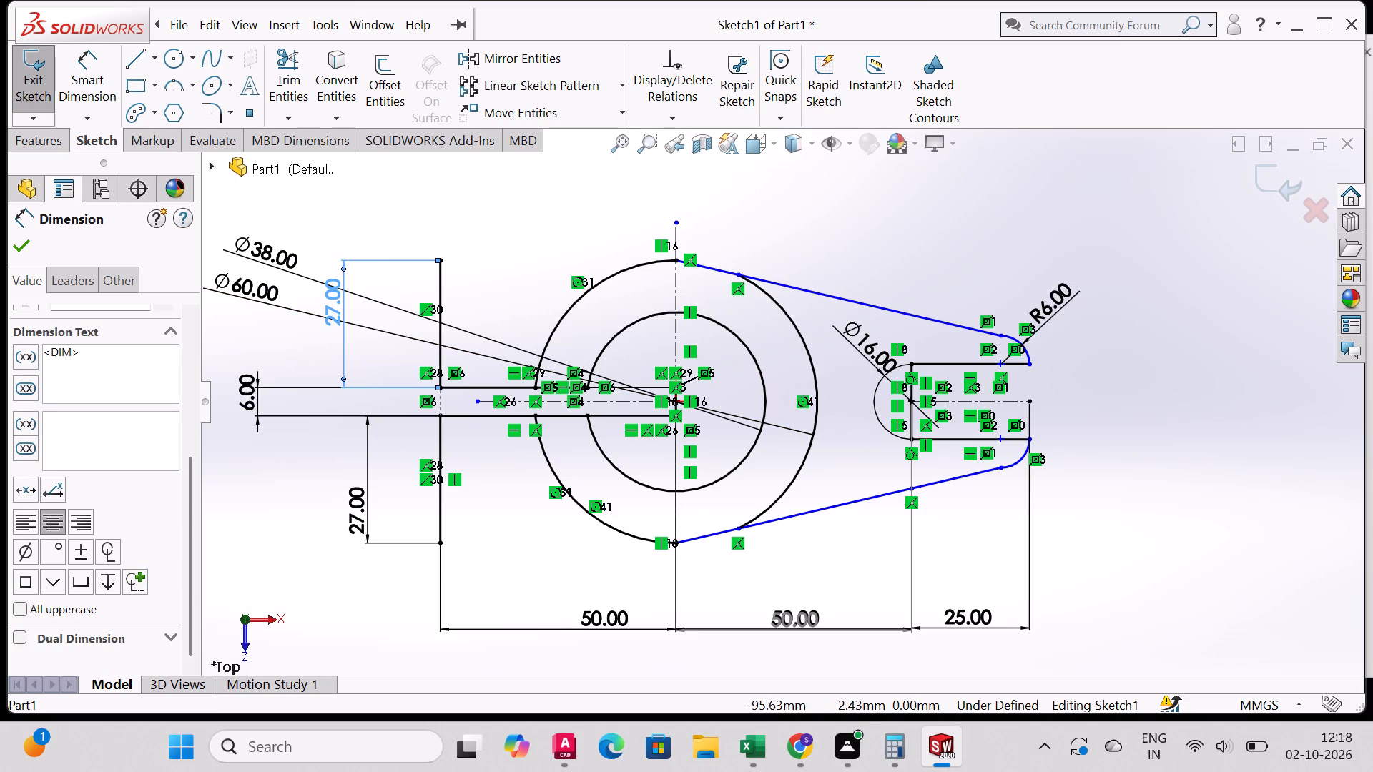
scroll(64, 452, up, 13)
drag(188, 499, 201, 369)
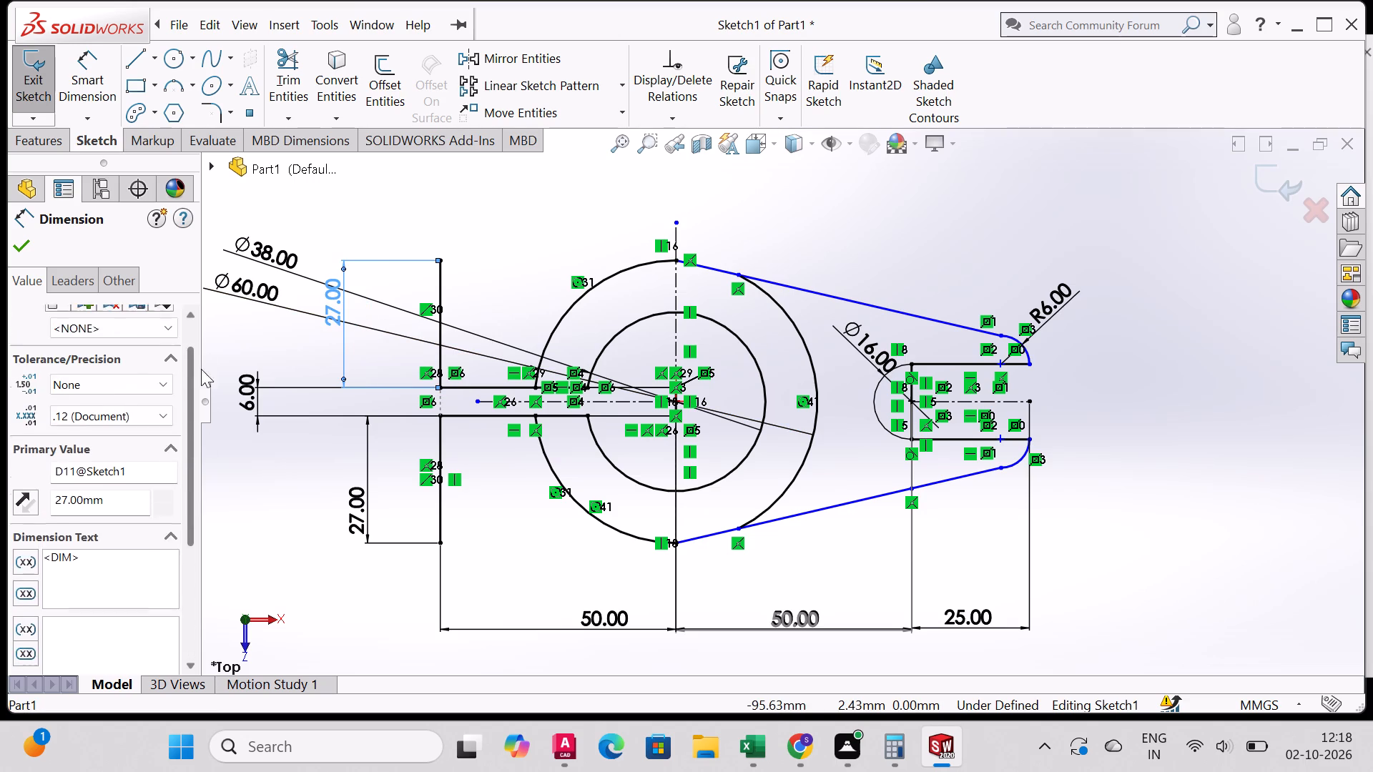
drag(201, 369, 199, 266)
drag(185, 475, 196, 393)
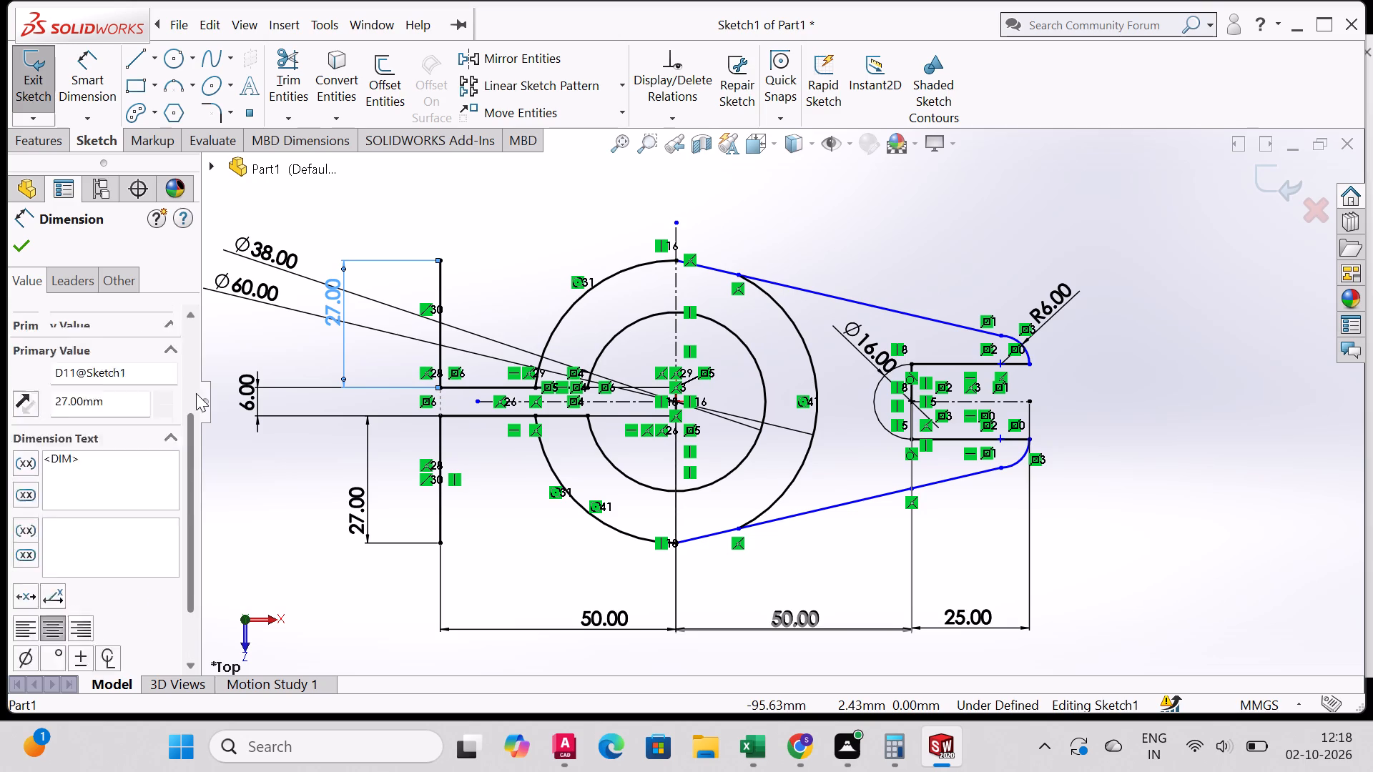
drag(196, 393, 199, 301)
drag(117, 541, 116, 541)
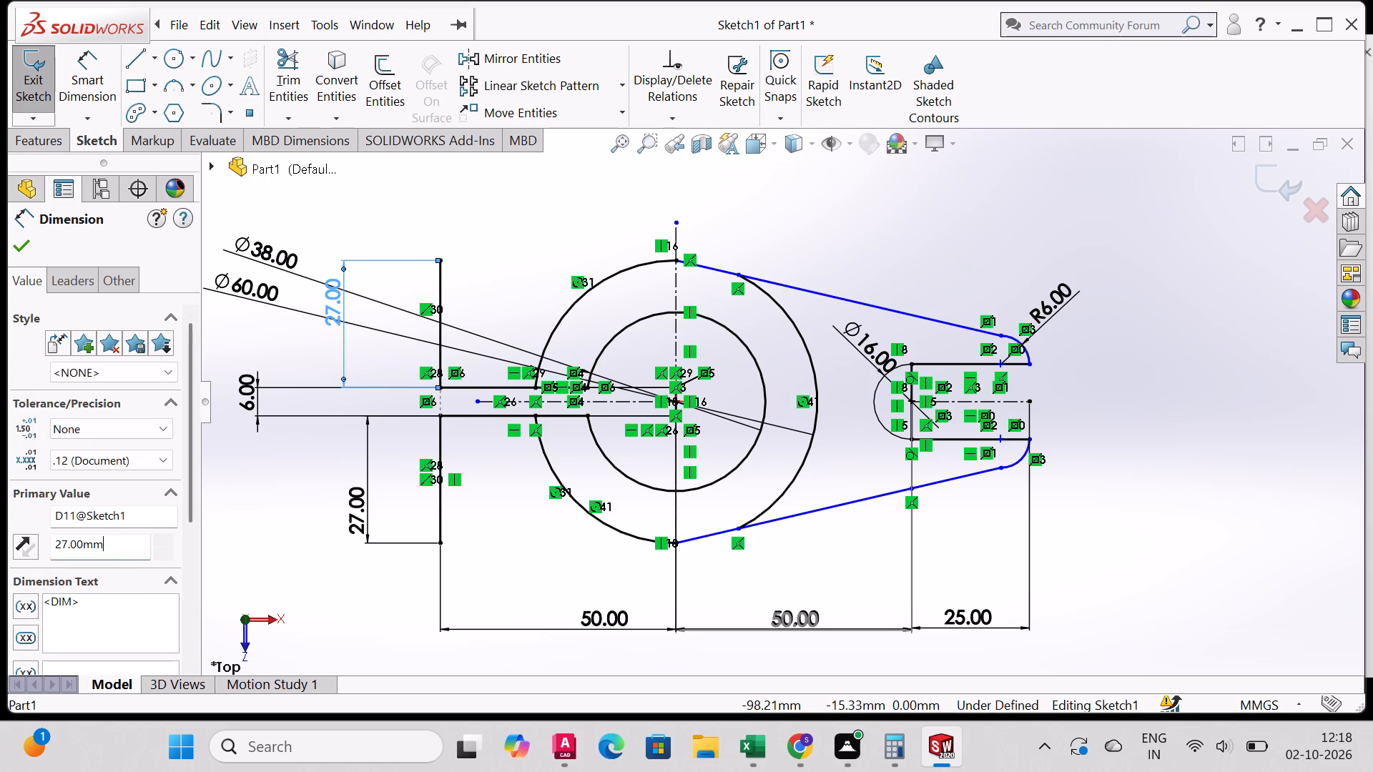
drag(116, 541, 0, 556)
text(13)
click(9, 249)
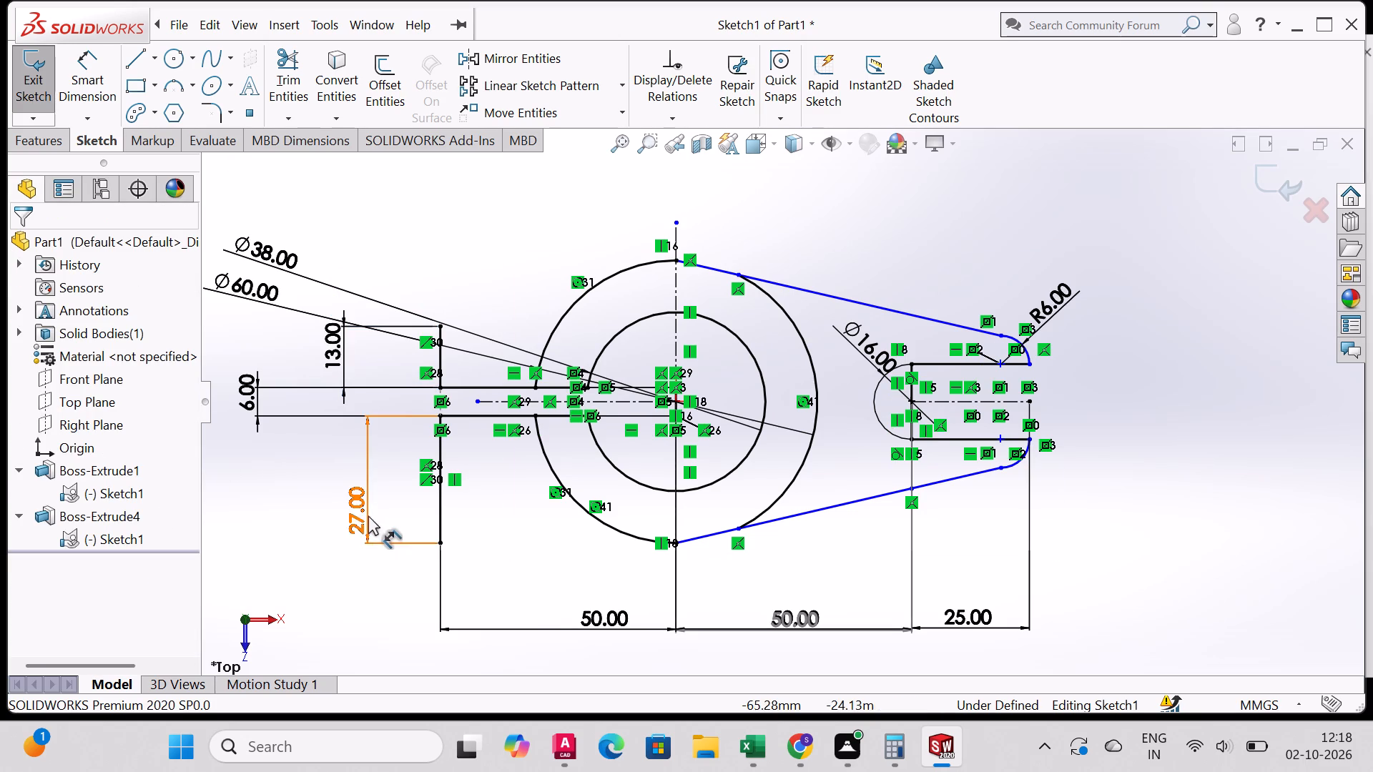
Set the length dimension of the vertical line below the slit to 13 mm and align it with the upper 13 mm dimension.
click(351, 515)
drag(135, 540, 56, 540)
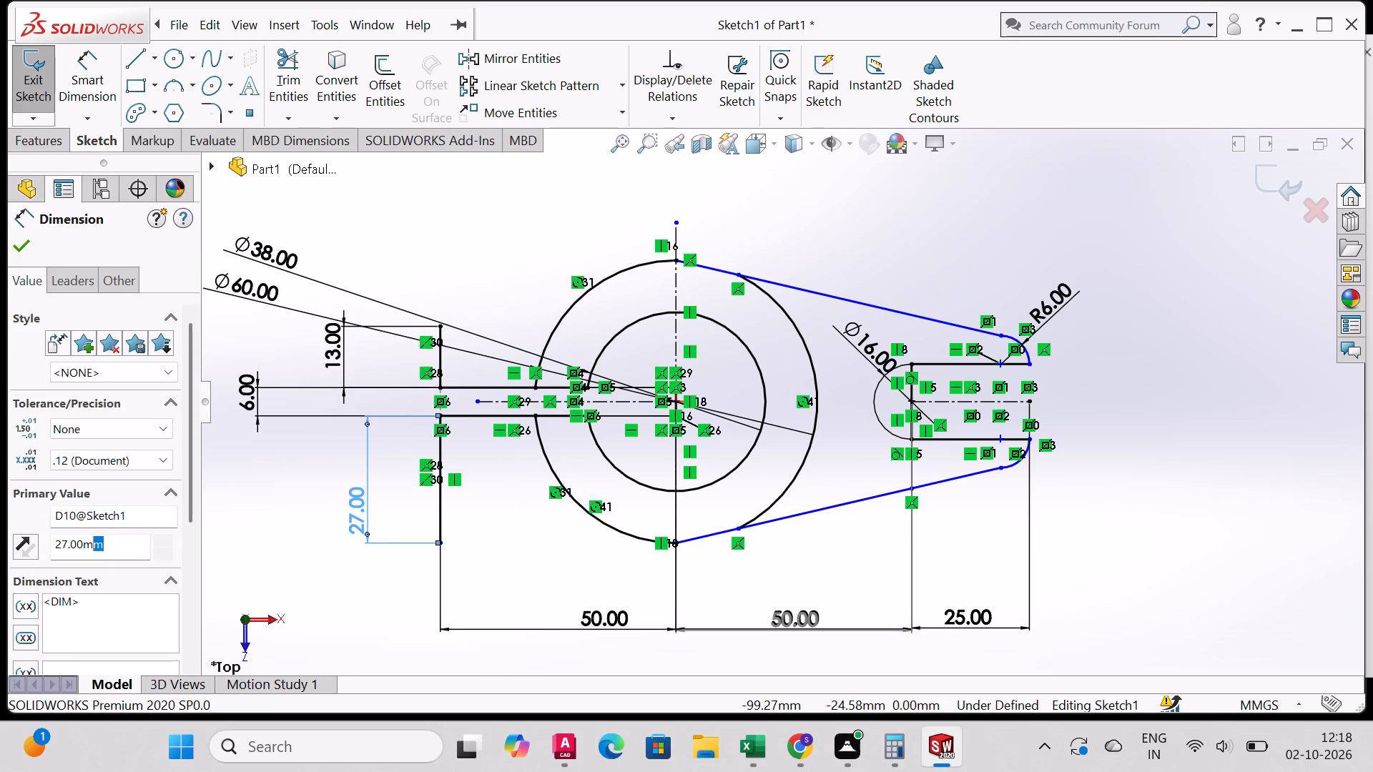
drag(56, 540, 0, 552)
text(13)
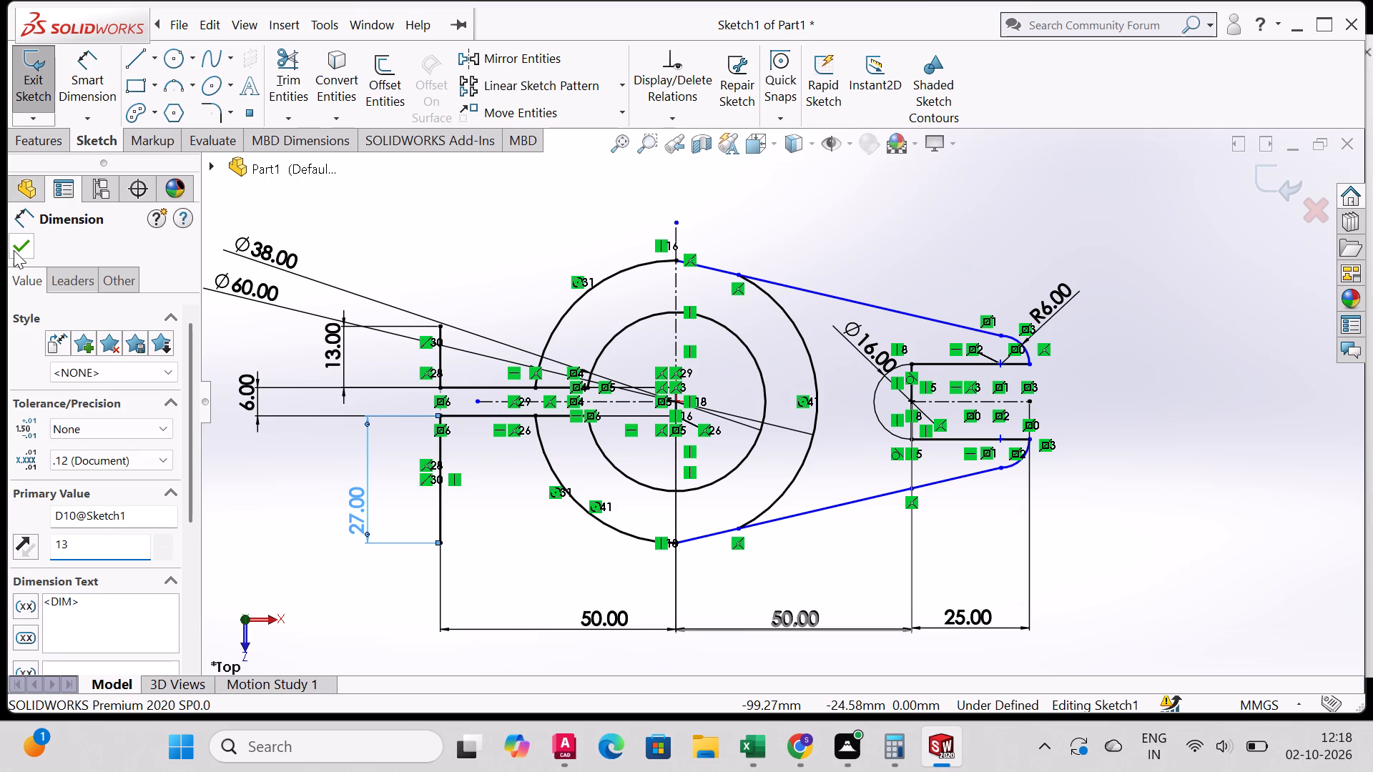
click(14, 249)
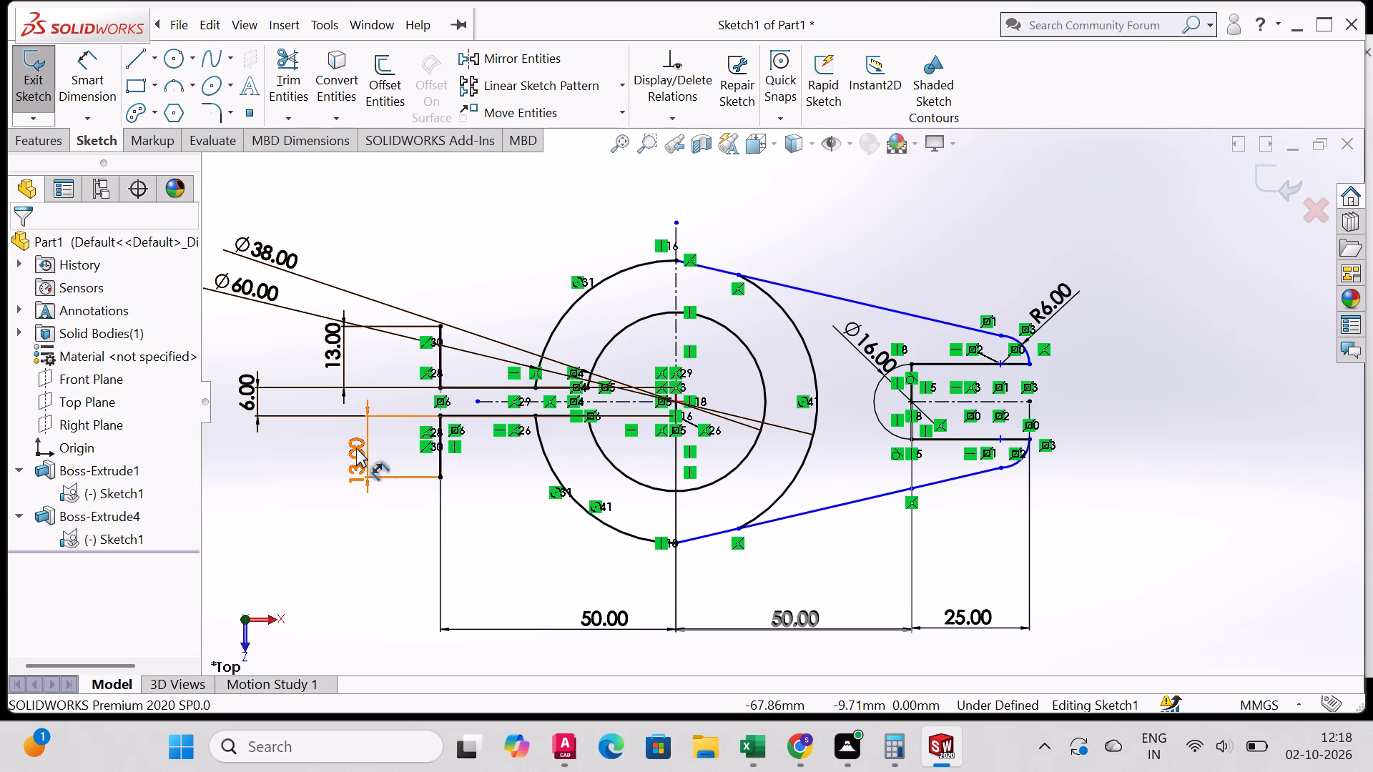
drag(356, 447, 335, 438)
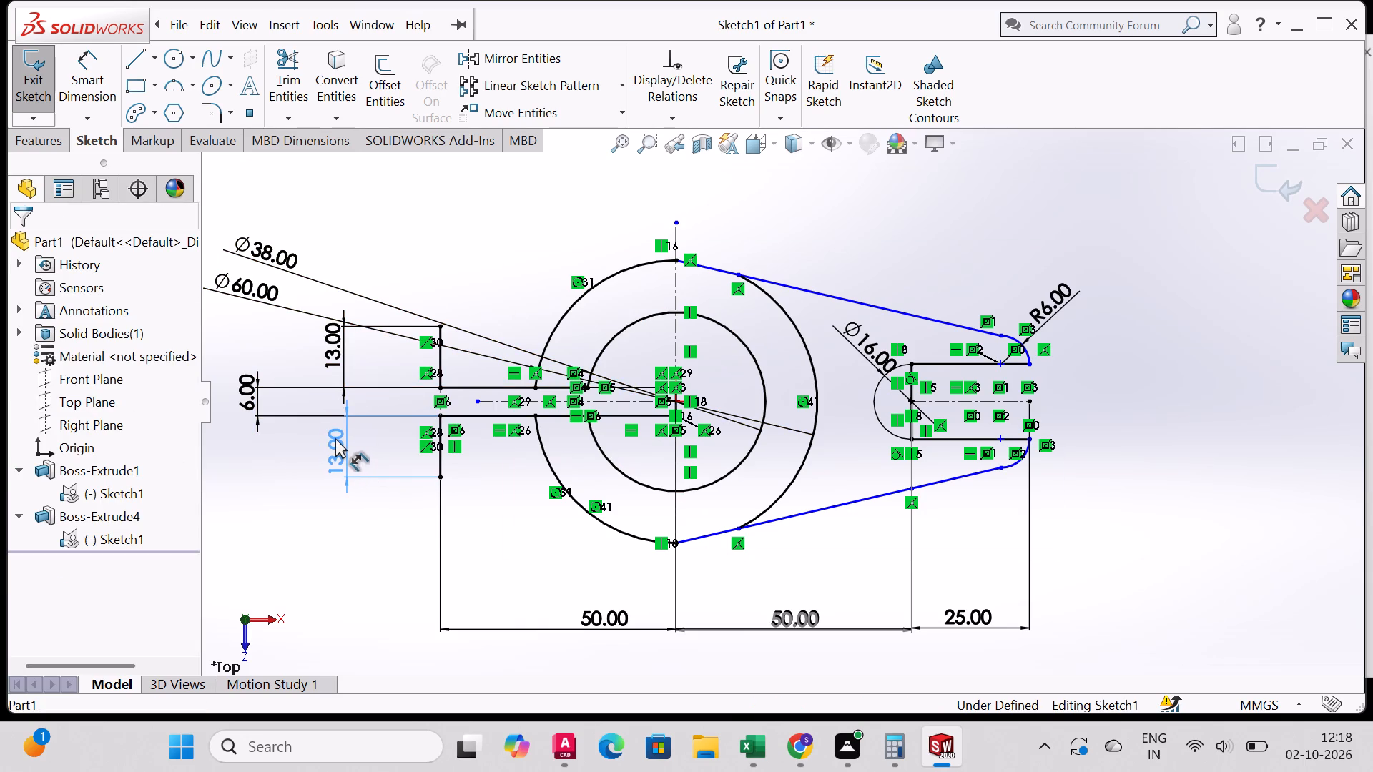
drag(335, 438, 333, 437)
double_click(331, 435)
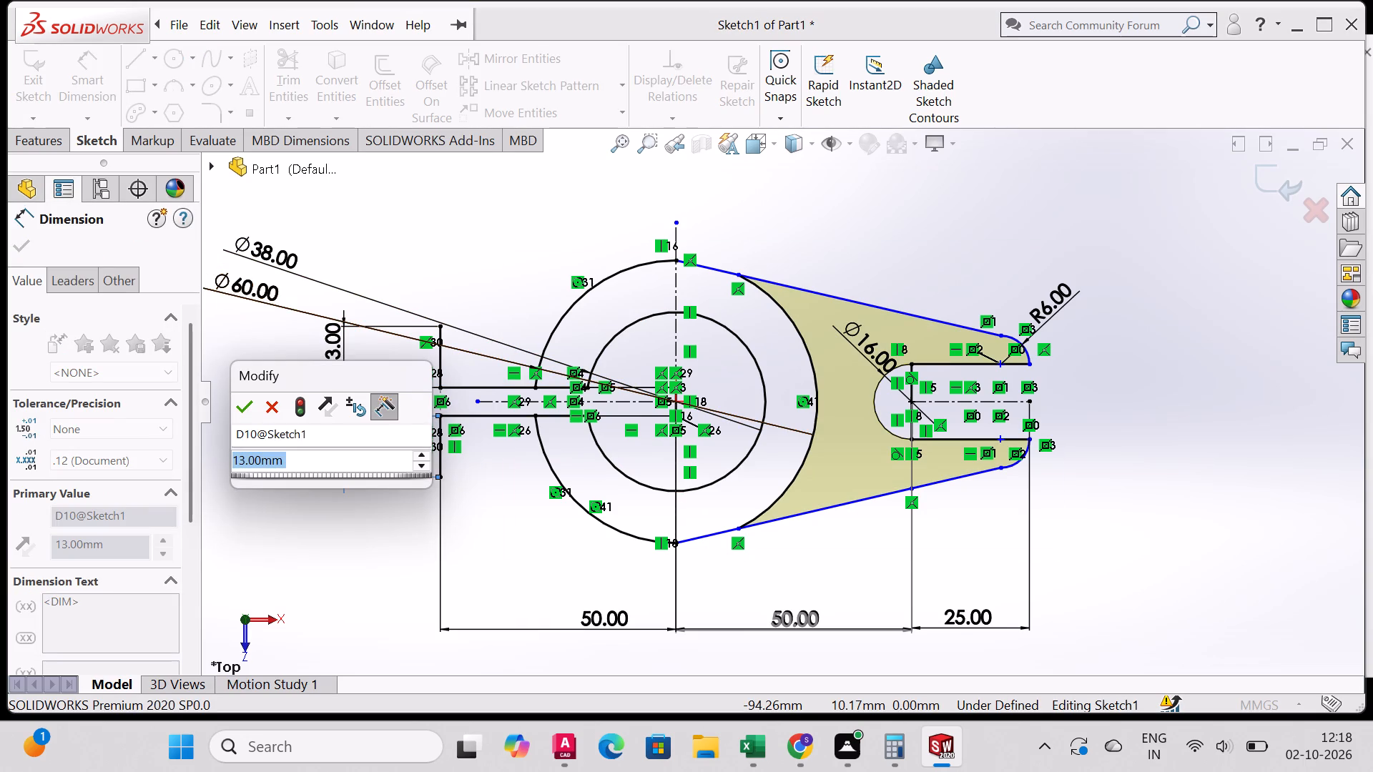
click(250, 424)
click(236, 403)
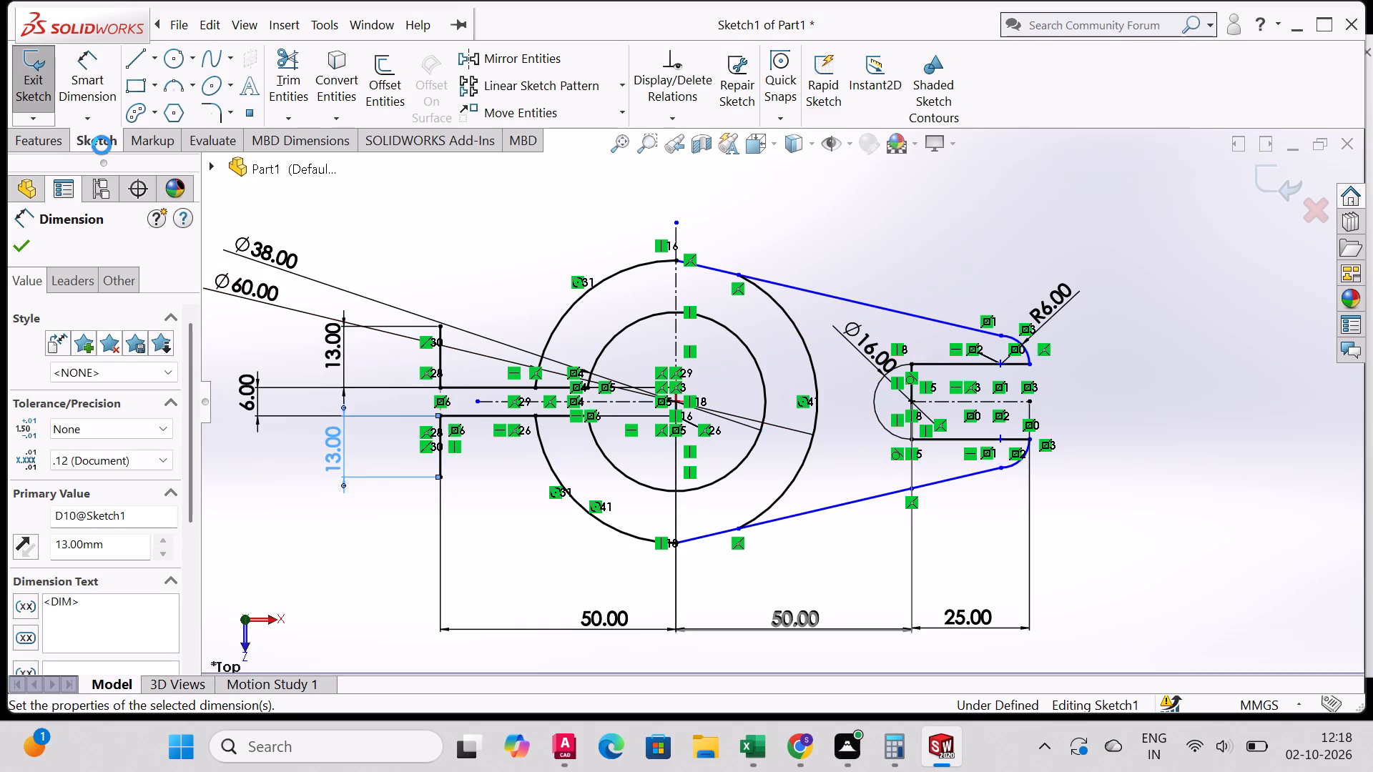
Sketch a horizontal line about 24.6 mm long from the lower vertical line's bottom end to the ring's outer arc.
click(138, 63)
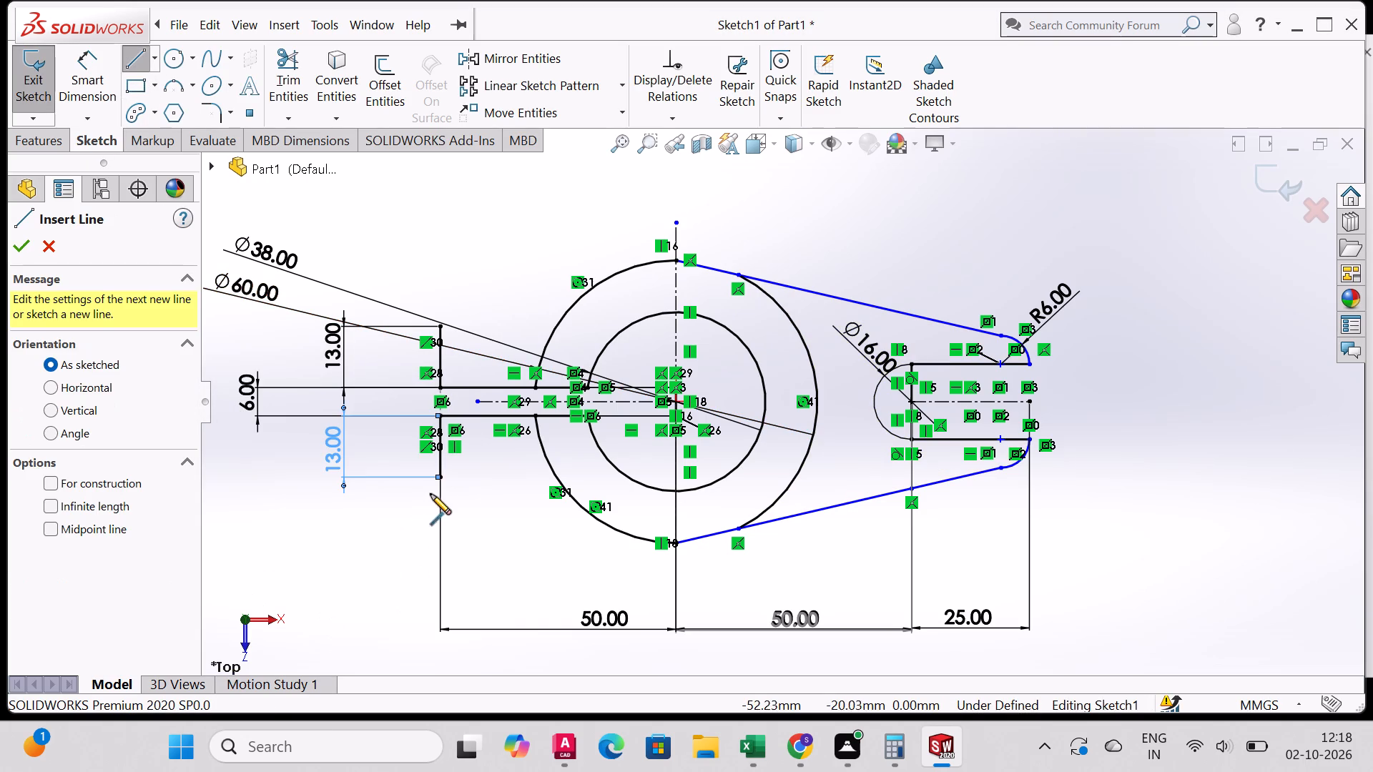
click(440, 479)
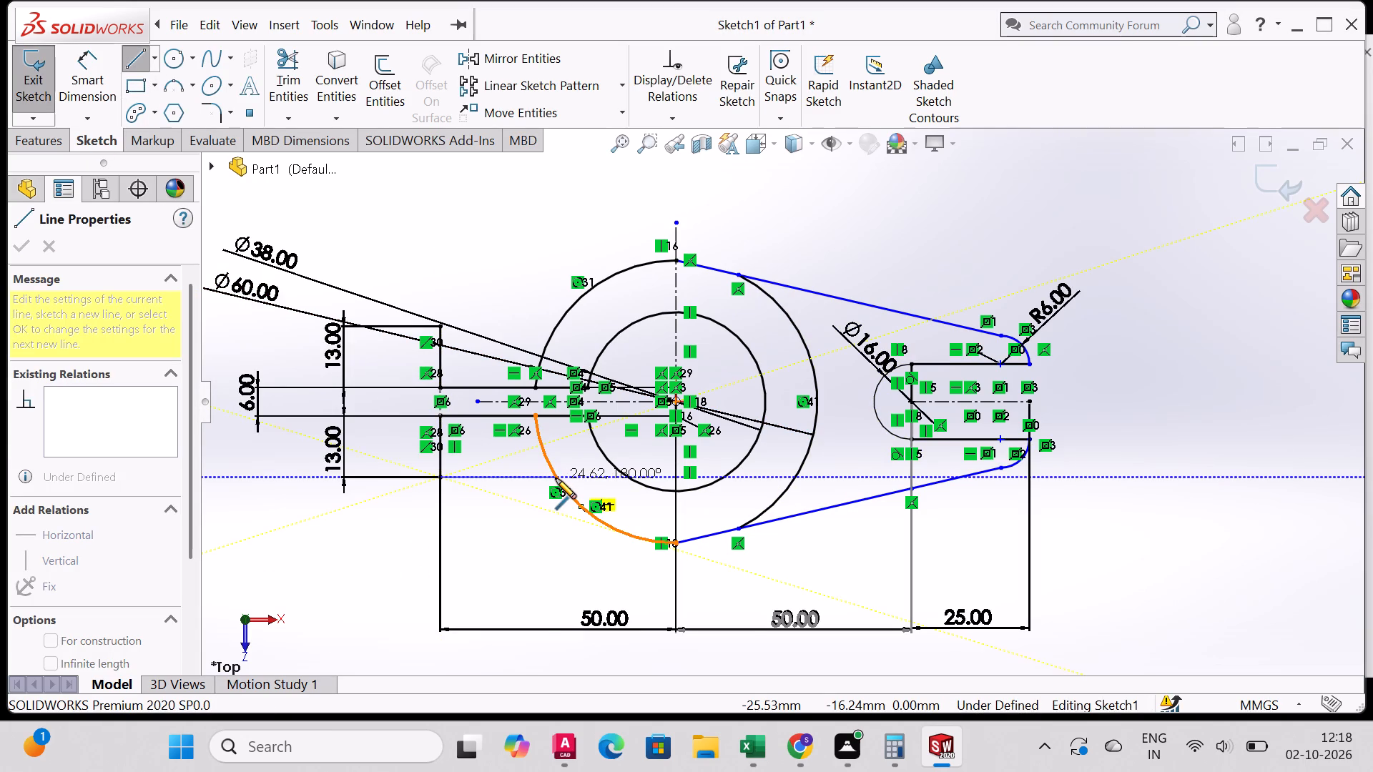
click(559, 479)
right_click(559, 479)
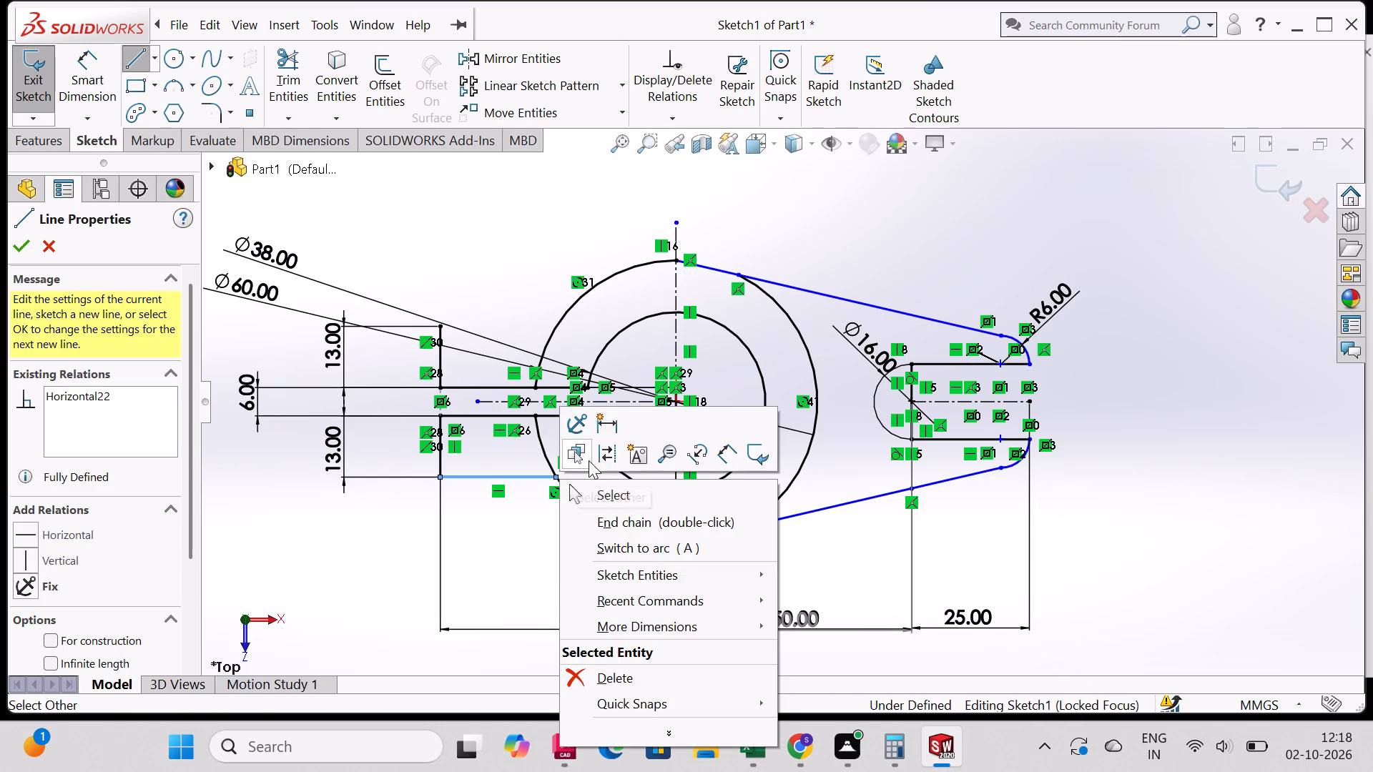
click(606, 484)
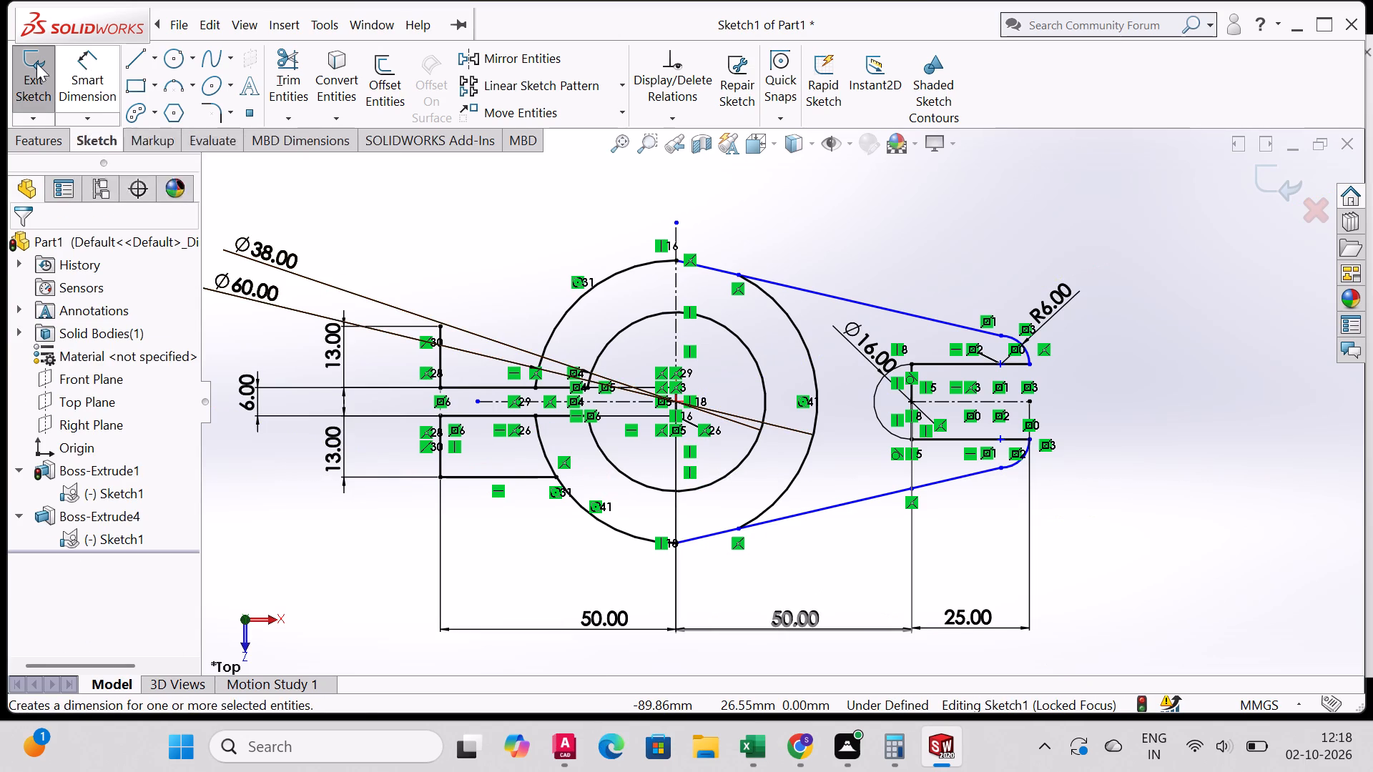
Sketch a horizontal line about 24.6 mm long from the upper vertical line's top end to the ring's outer arc.
click(142, 61)
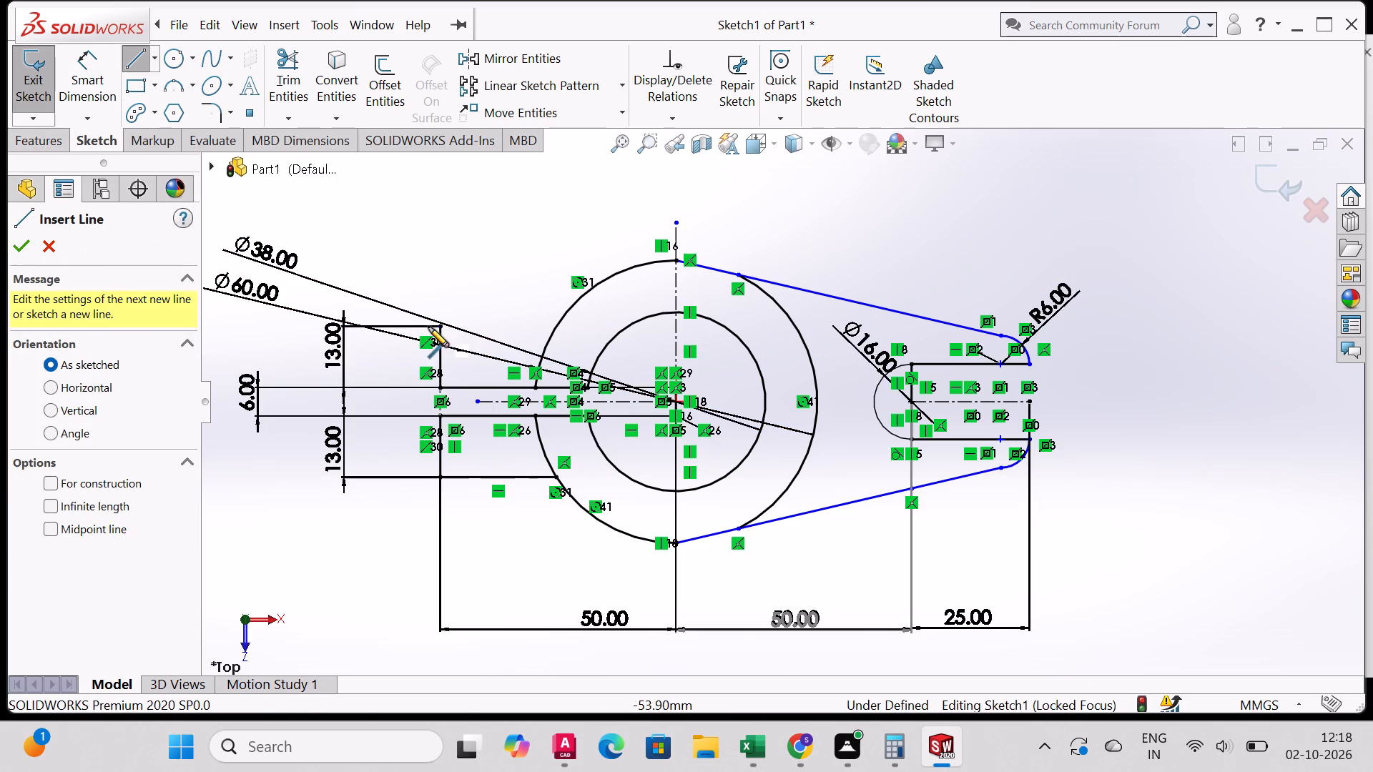
click(443, 327)
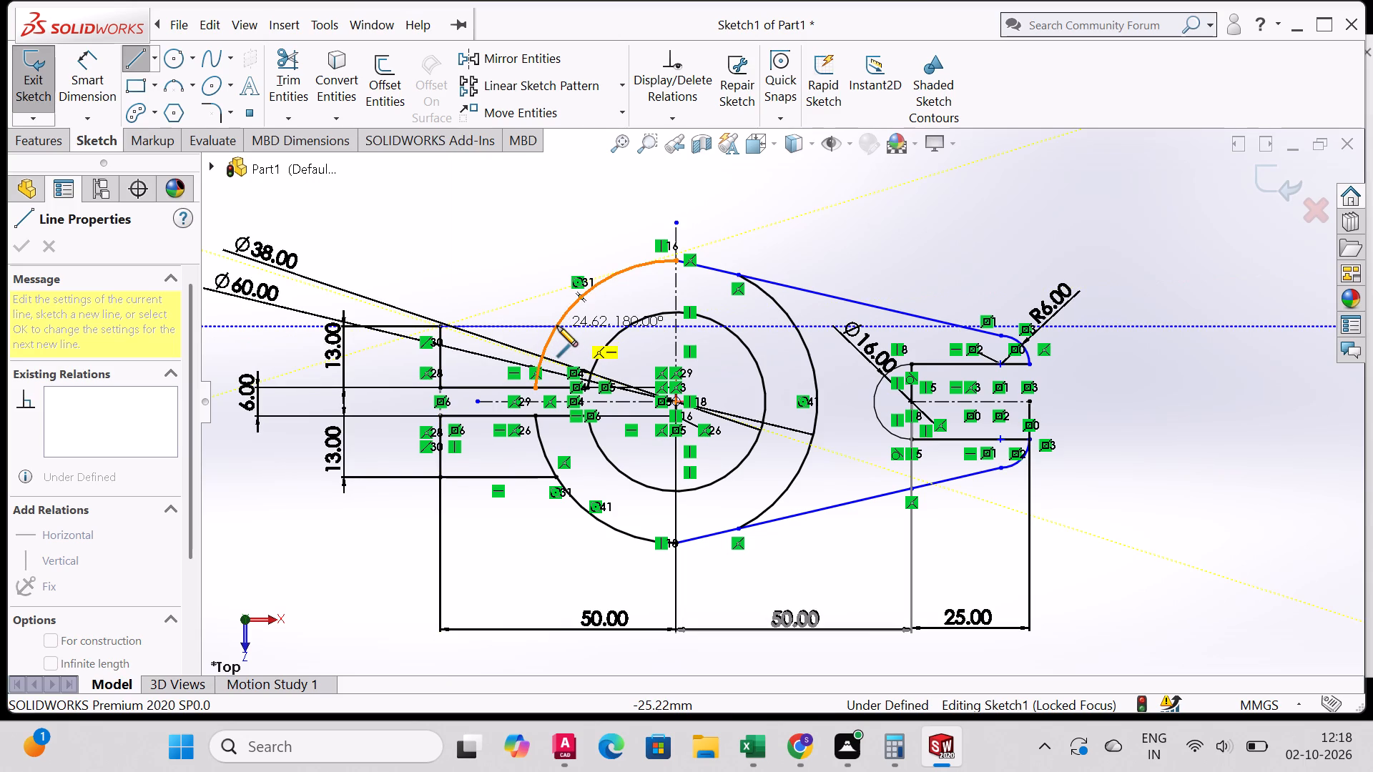
click(557, 326)
right_click(557, 326)
click(599, 337)
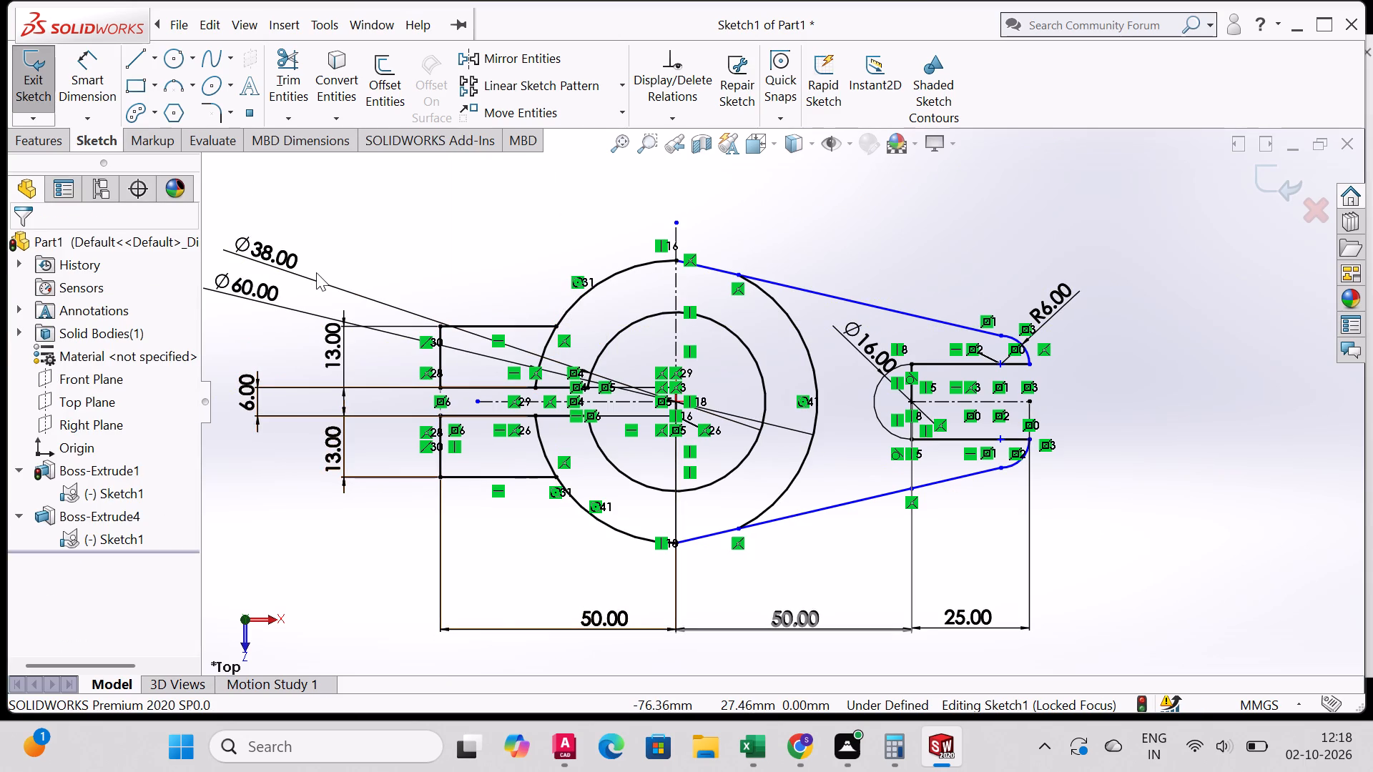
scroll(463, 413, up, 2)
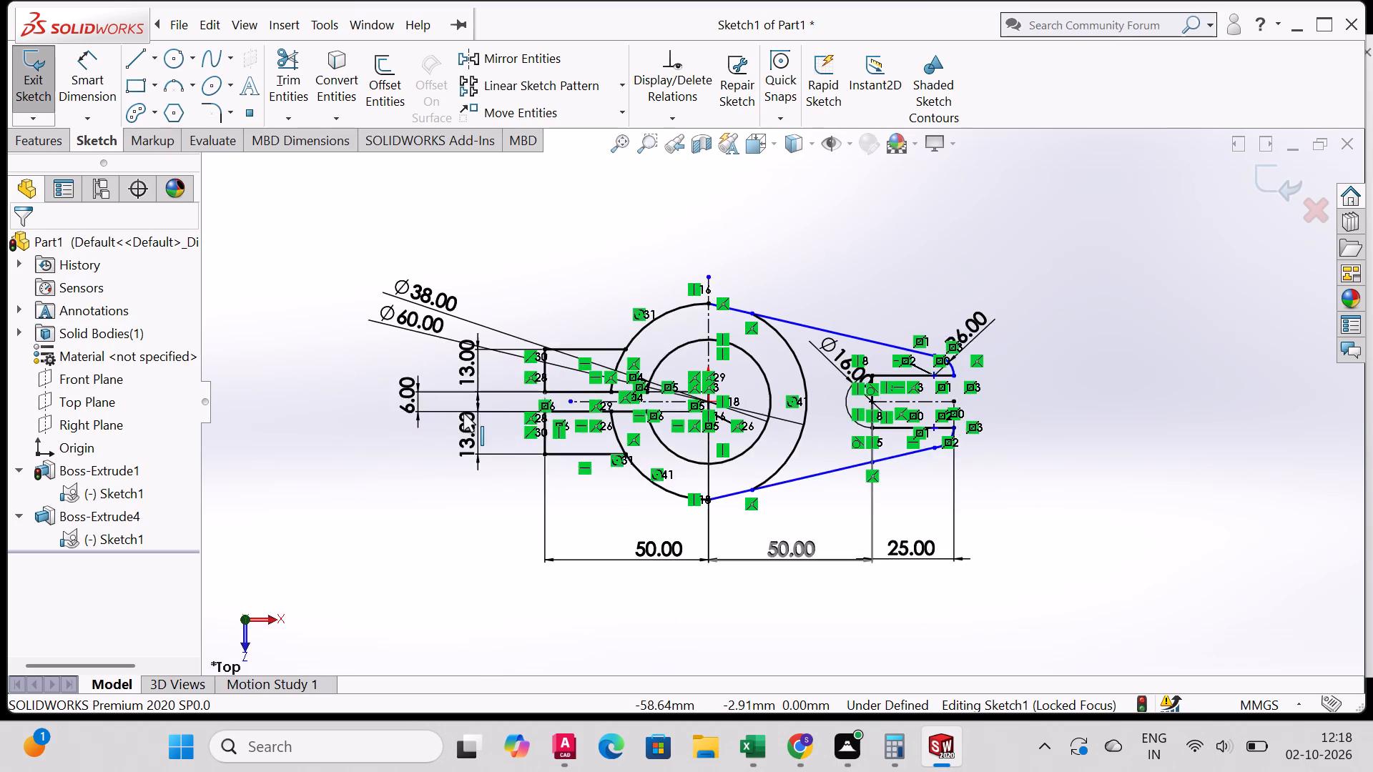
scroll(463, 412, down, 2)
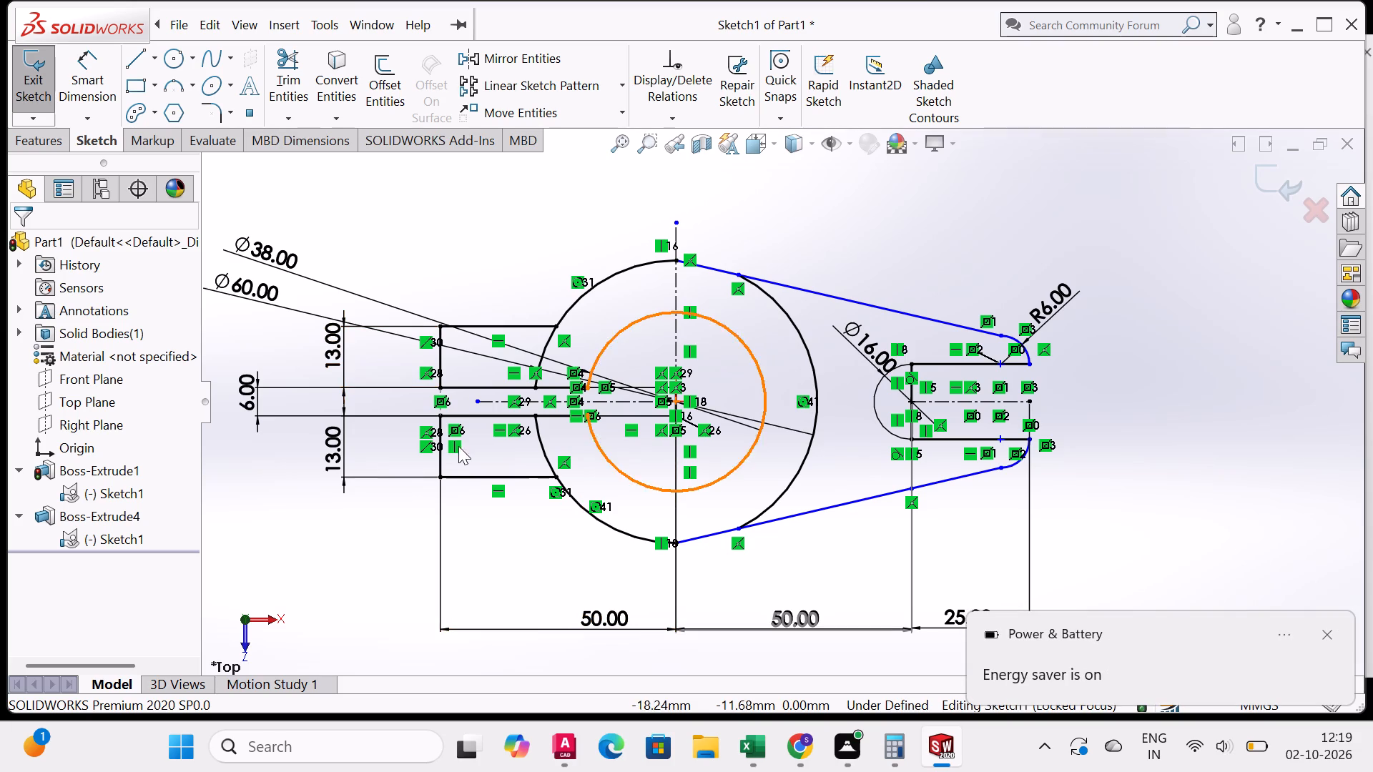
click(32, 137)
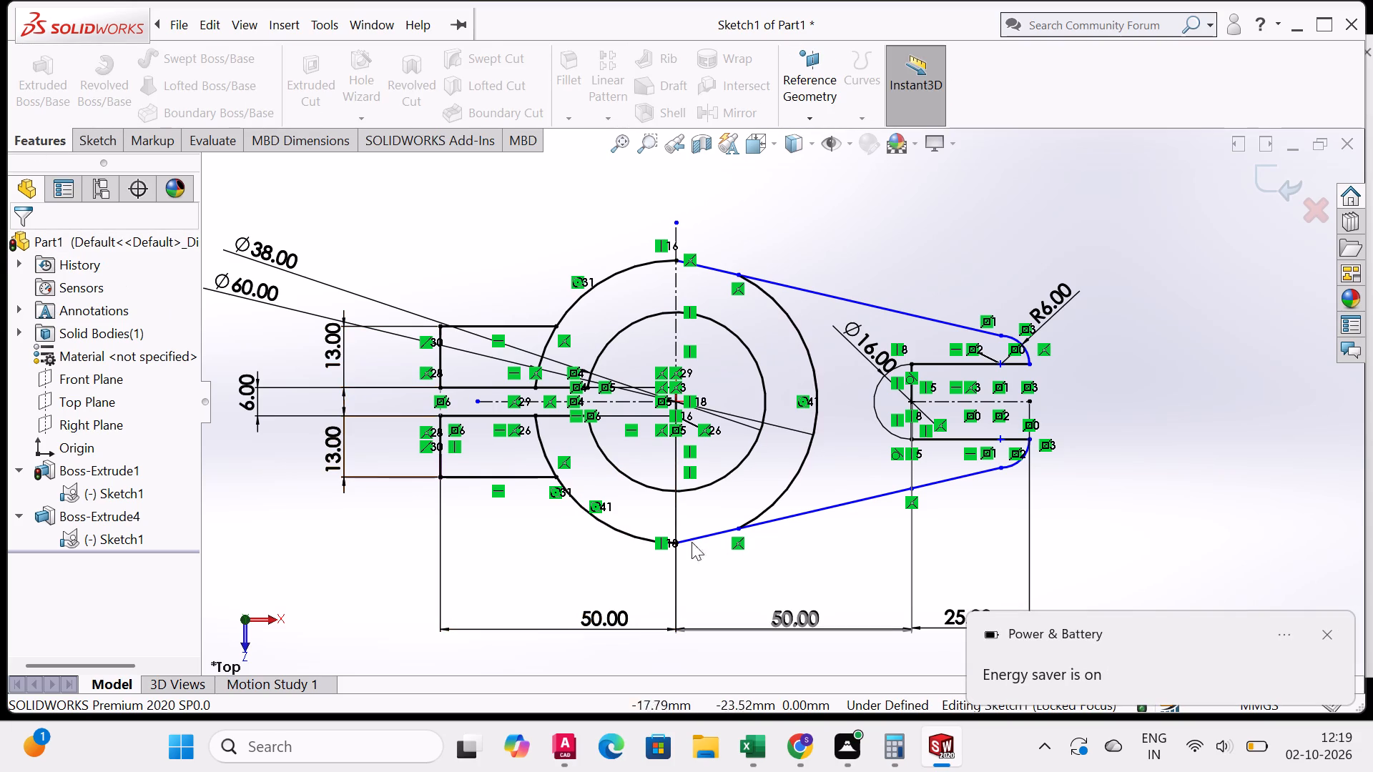
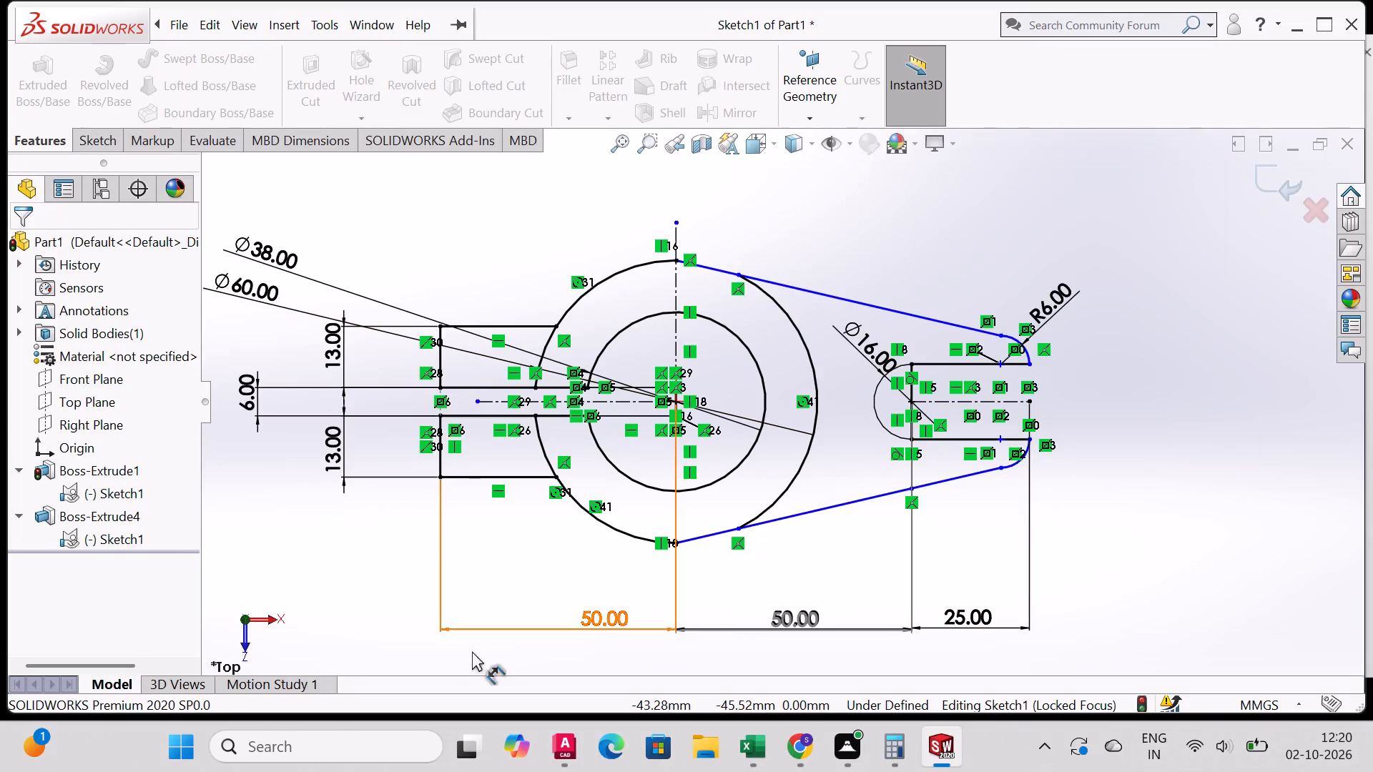
Delete the redundant driven 50 mm dimension between the ring centre and the slot arc centre.
click(777, 619)
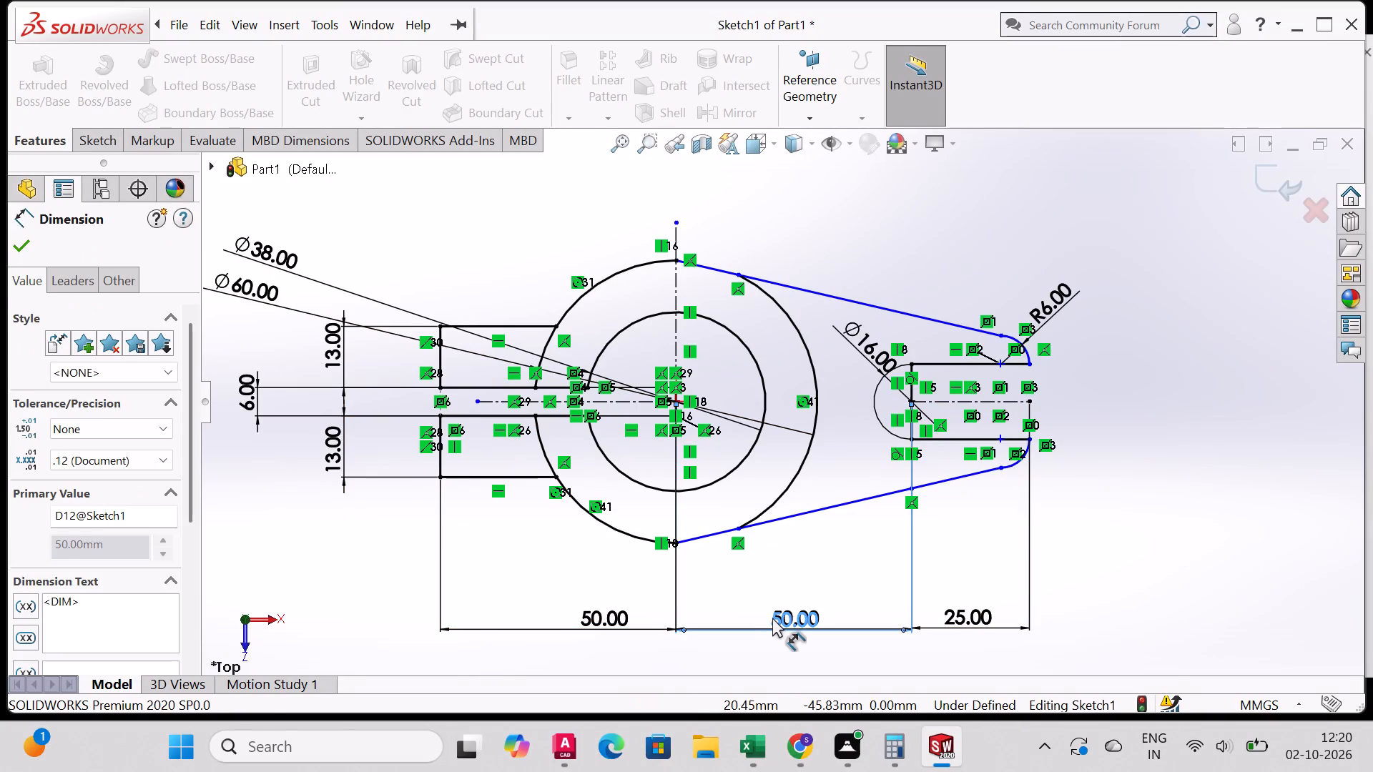
key(Delete)
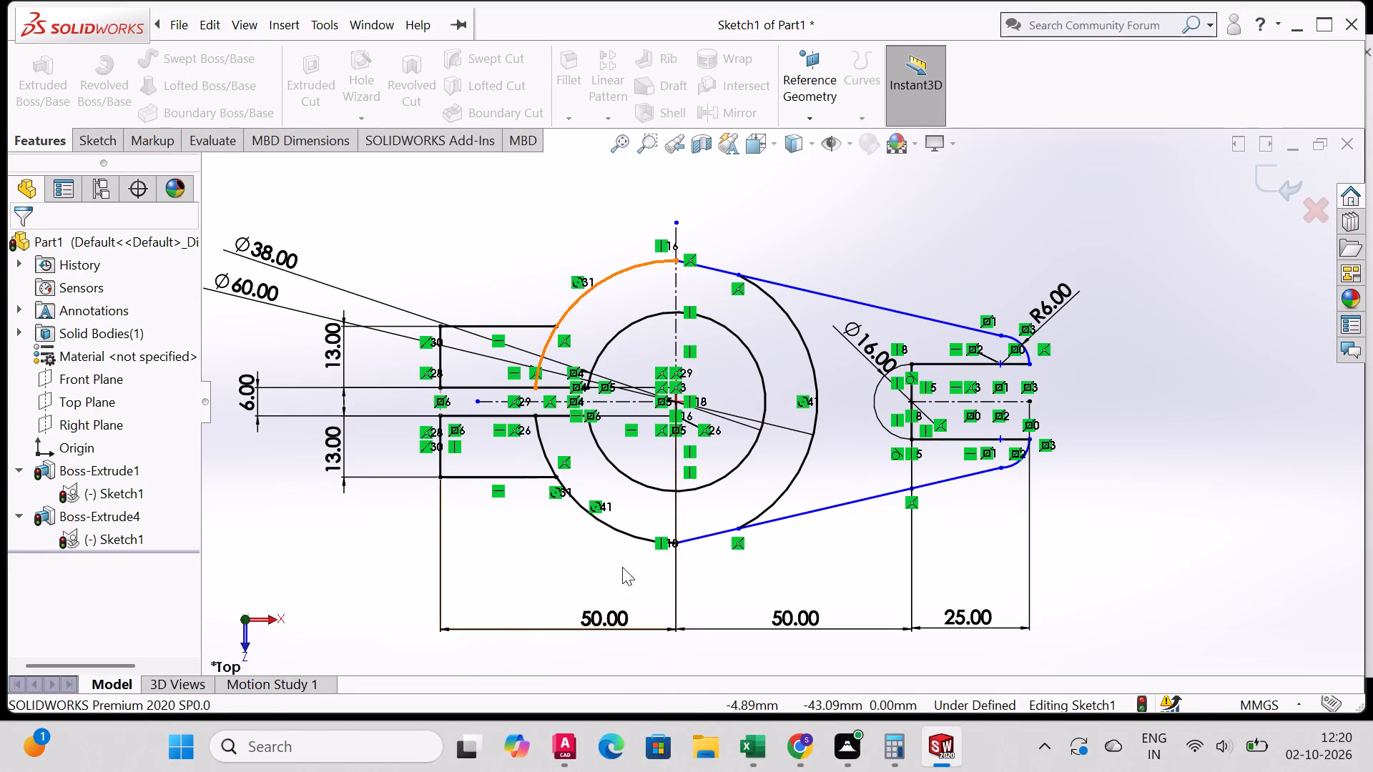
Move the 50 mm lug length dimension's text to the middle of its span, level with the neighbouring dimensions.
drag(594, 614, 549, 618)
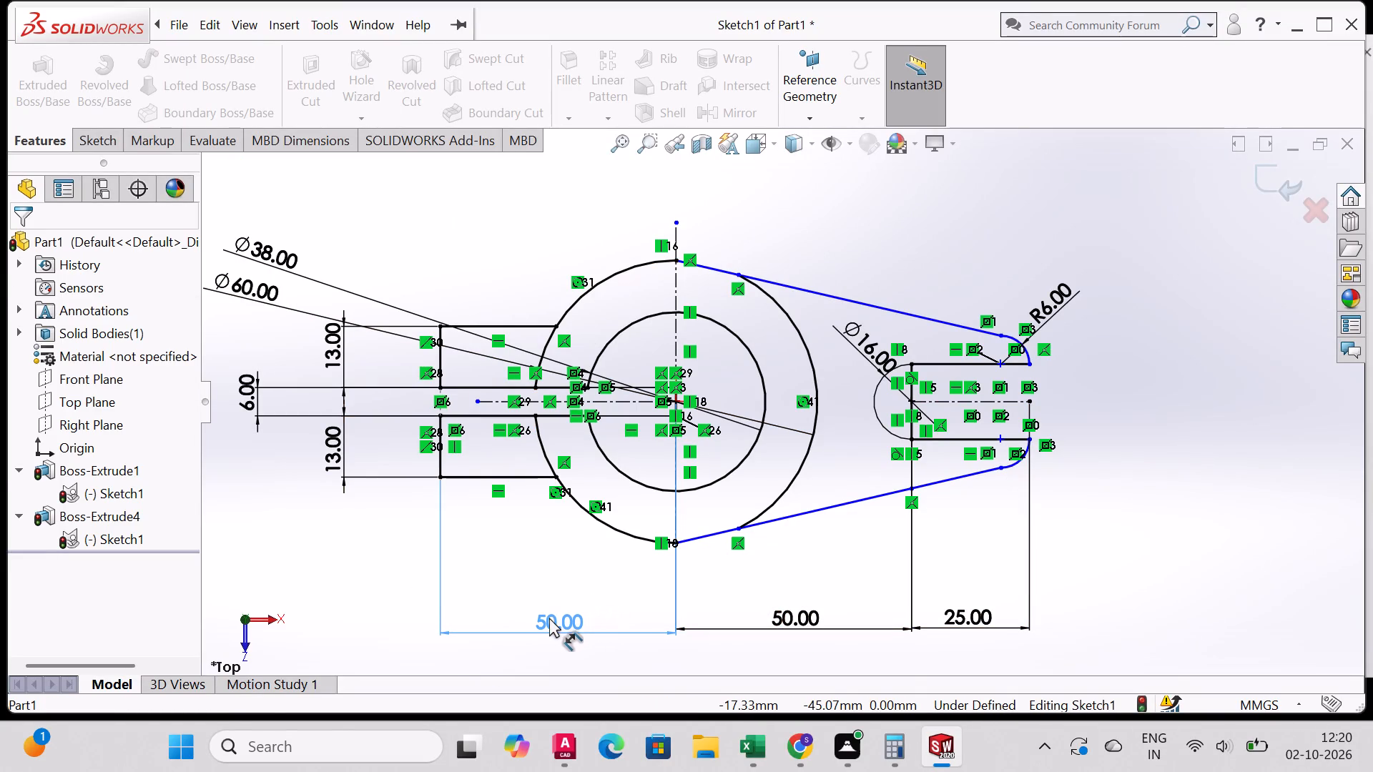
drag(549, 618, 549, 613)
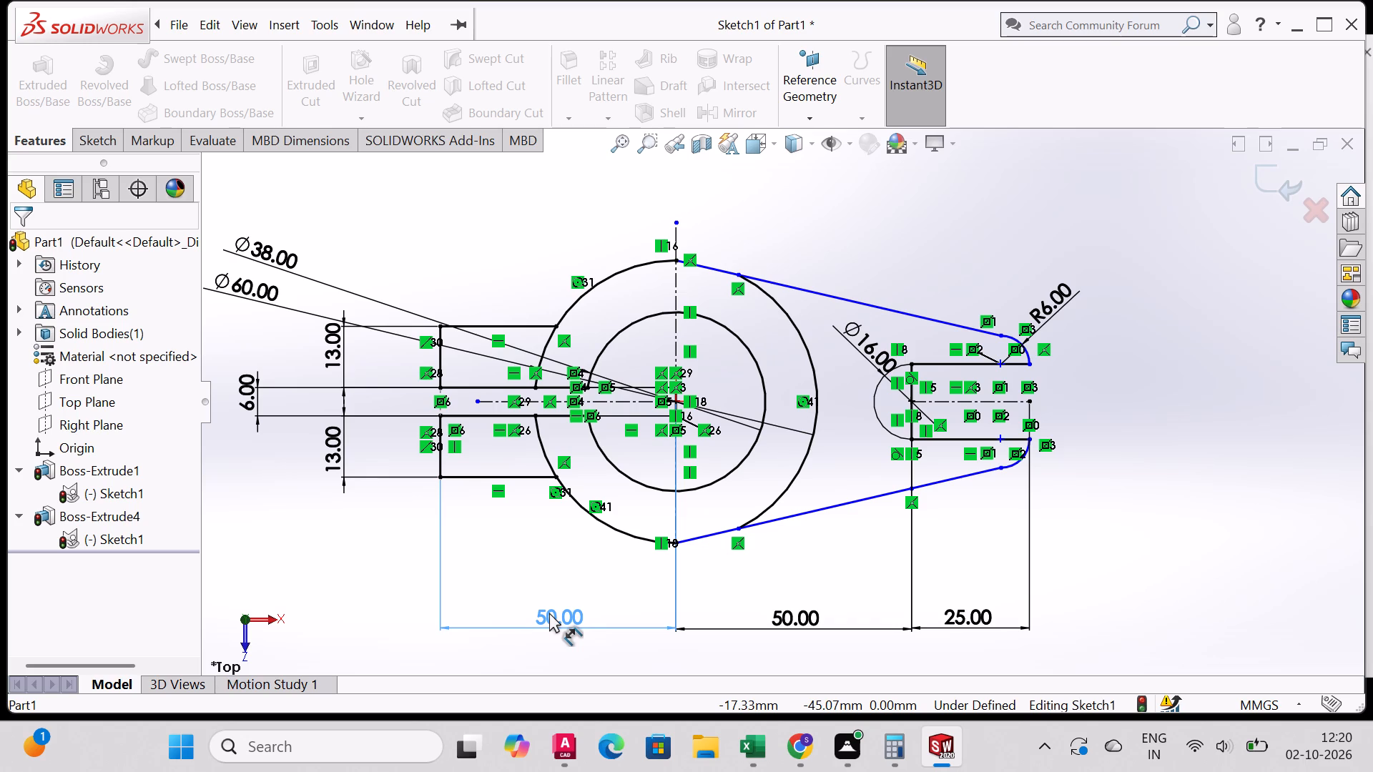
drag(549, 613, 549, 615)
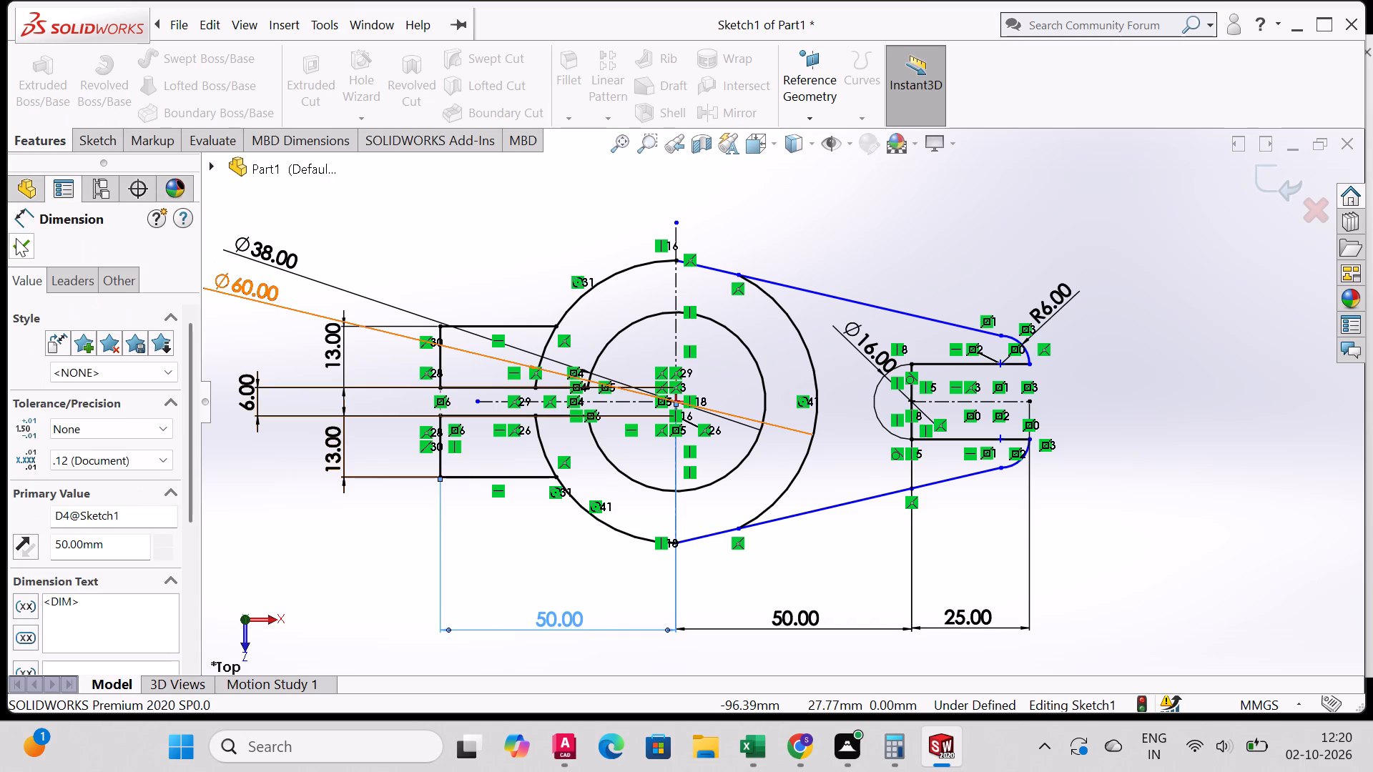
click(8, 244)
click(18, 244)
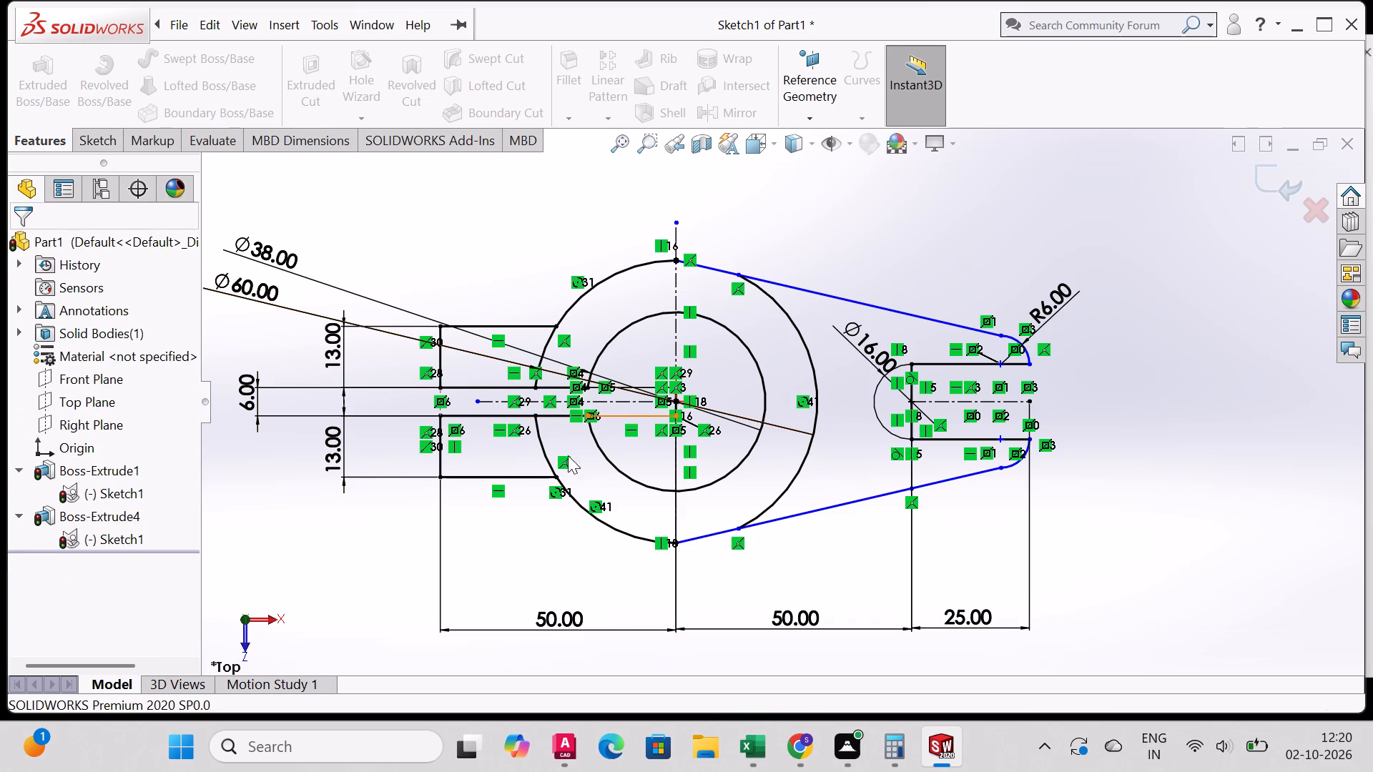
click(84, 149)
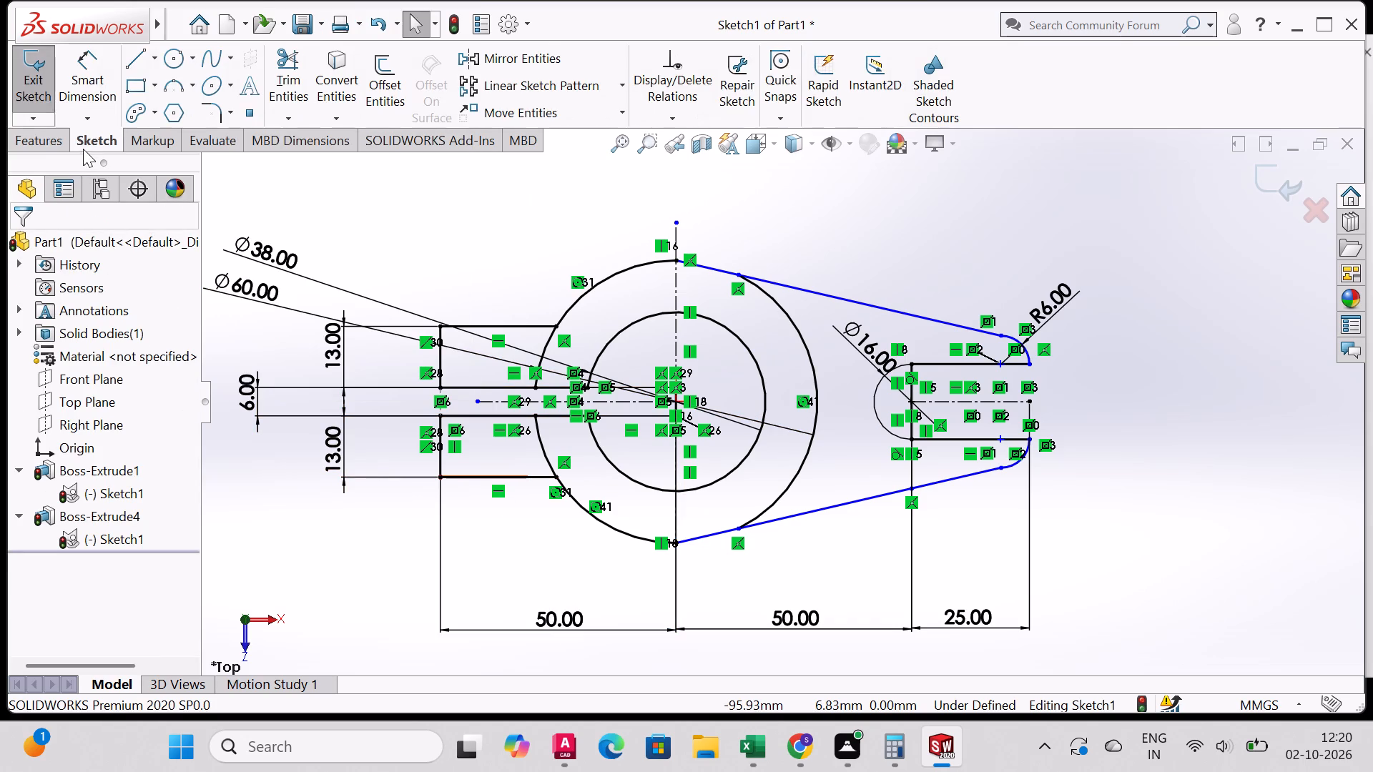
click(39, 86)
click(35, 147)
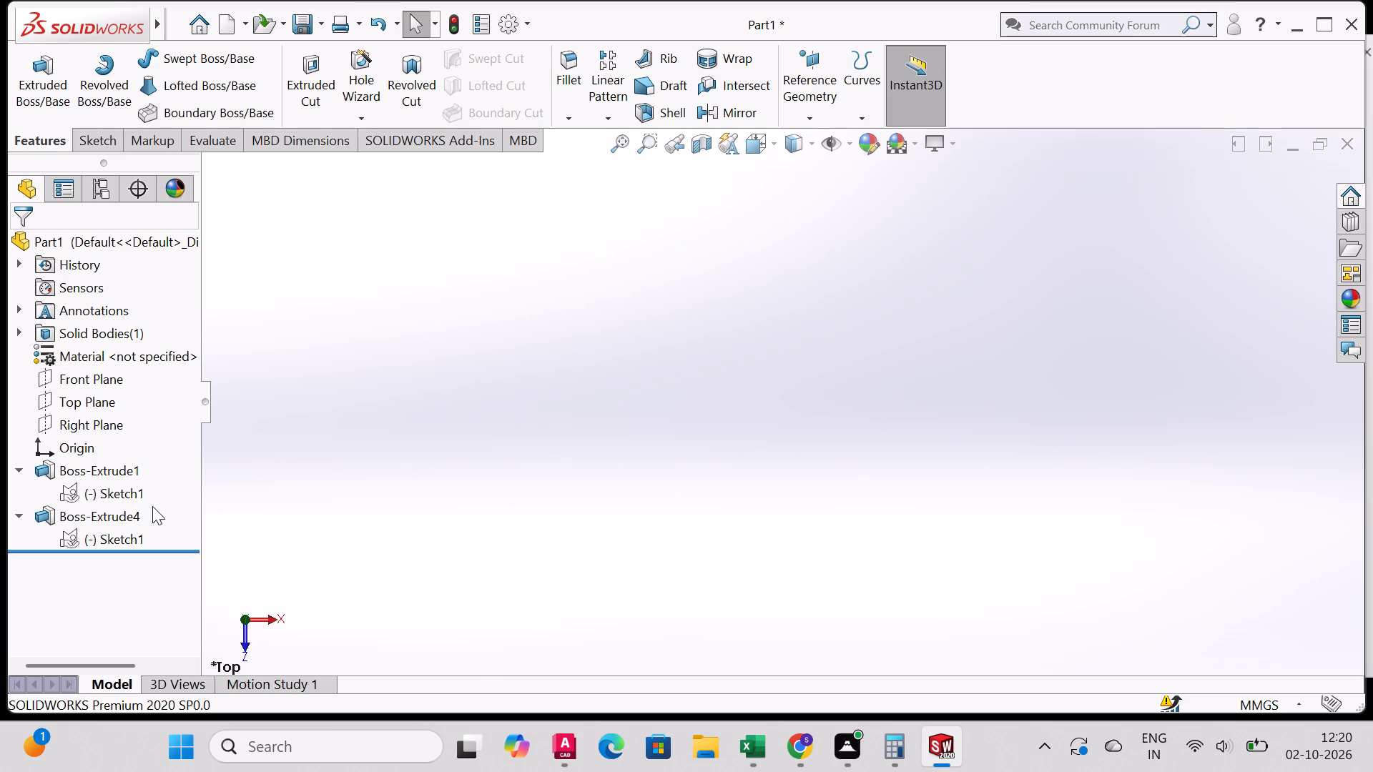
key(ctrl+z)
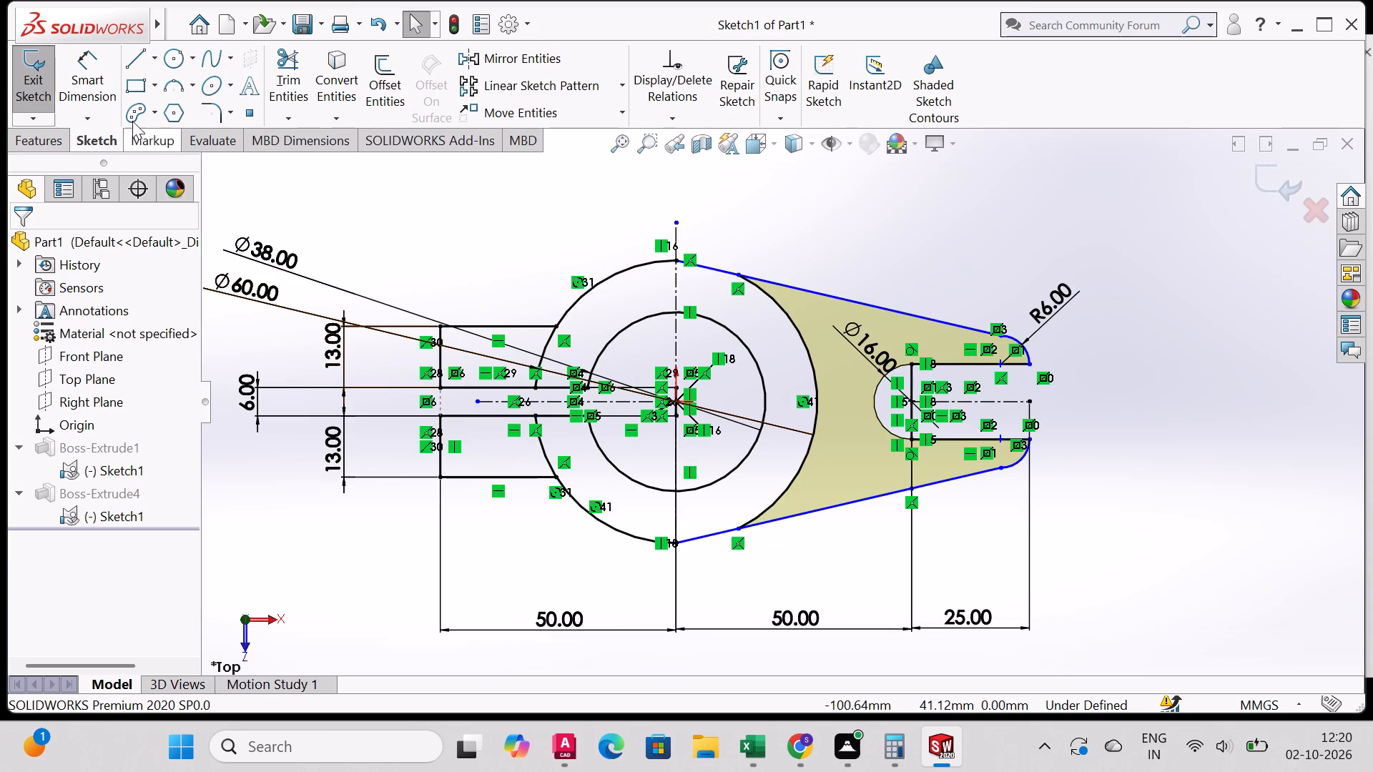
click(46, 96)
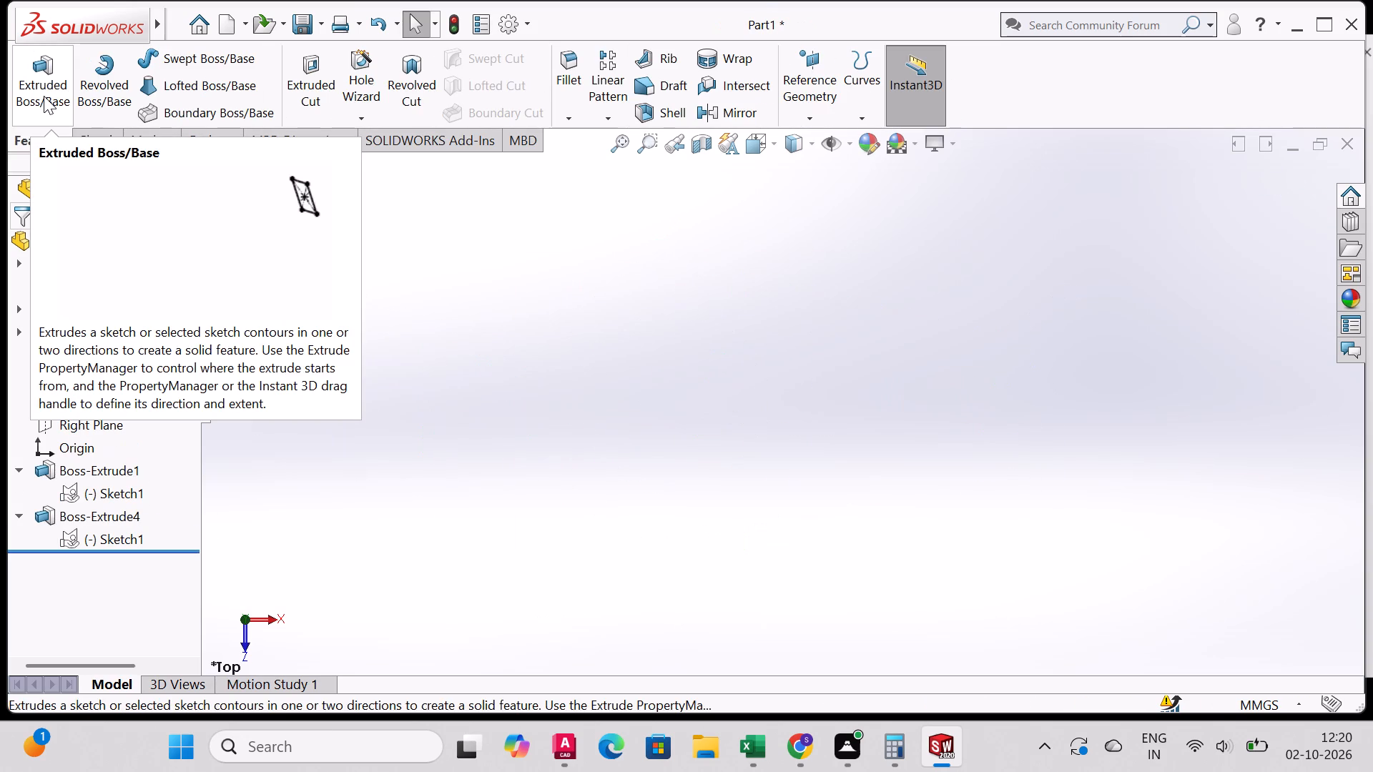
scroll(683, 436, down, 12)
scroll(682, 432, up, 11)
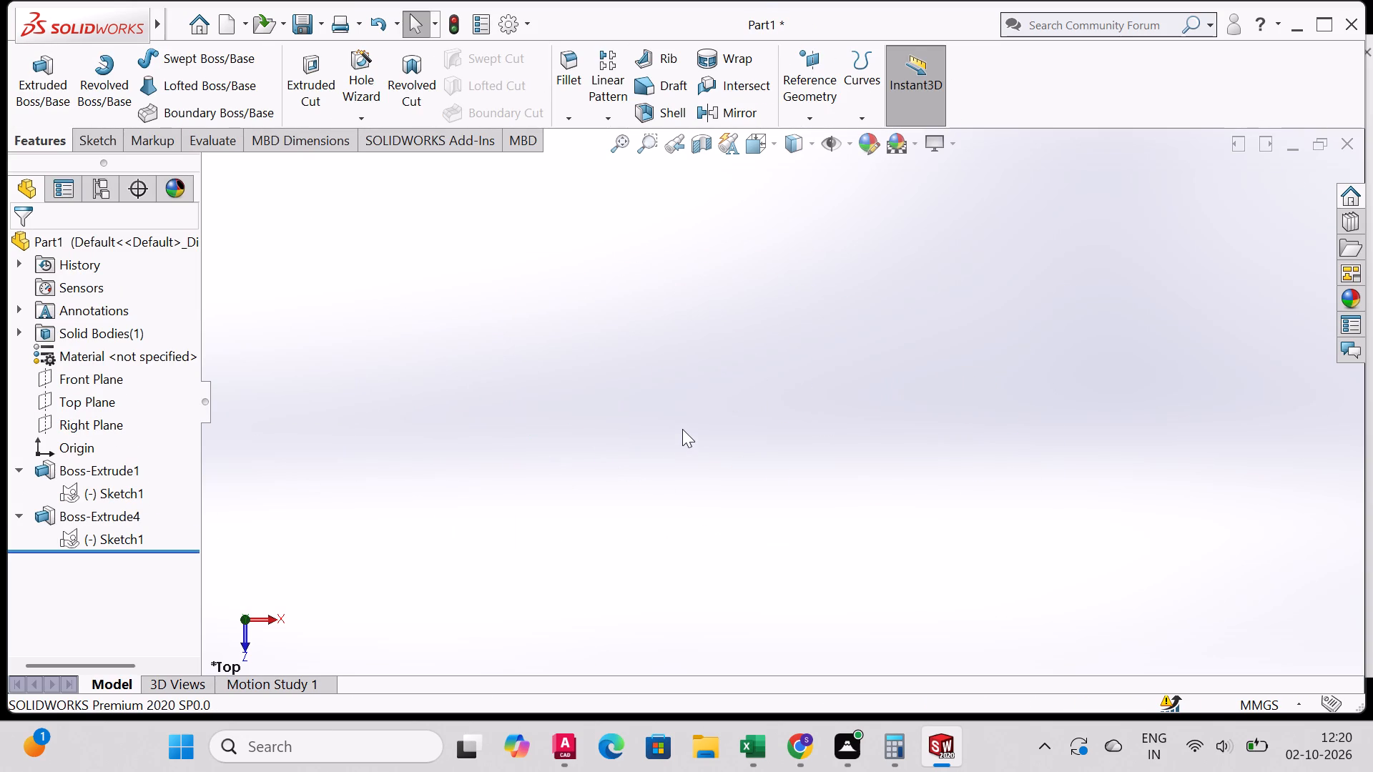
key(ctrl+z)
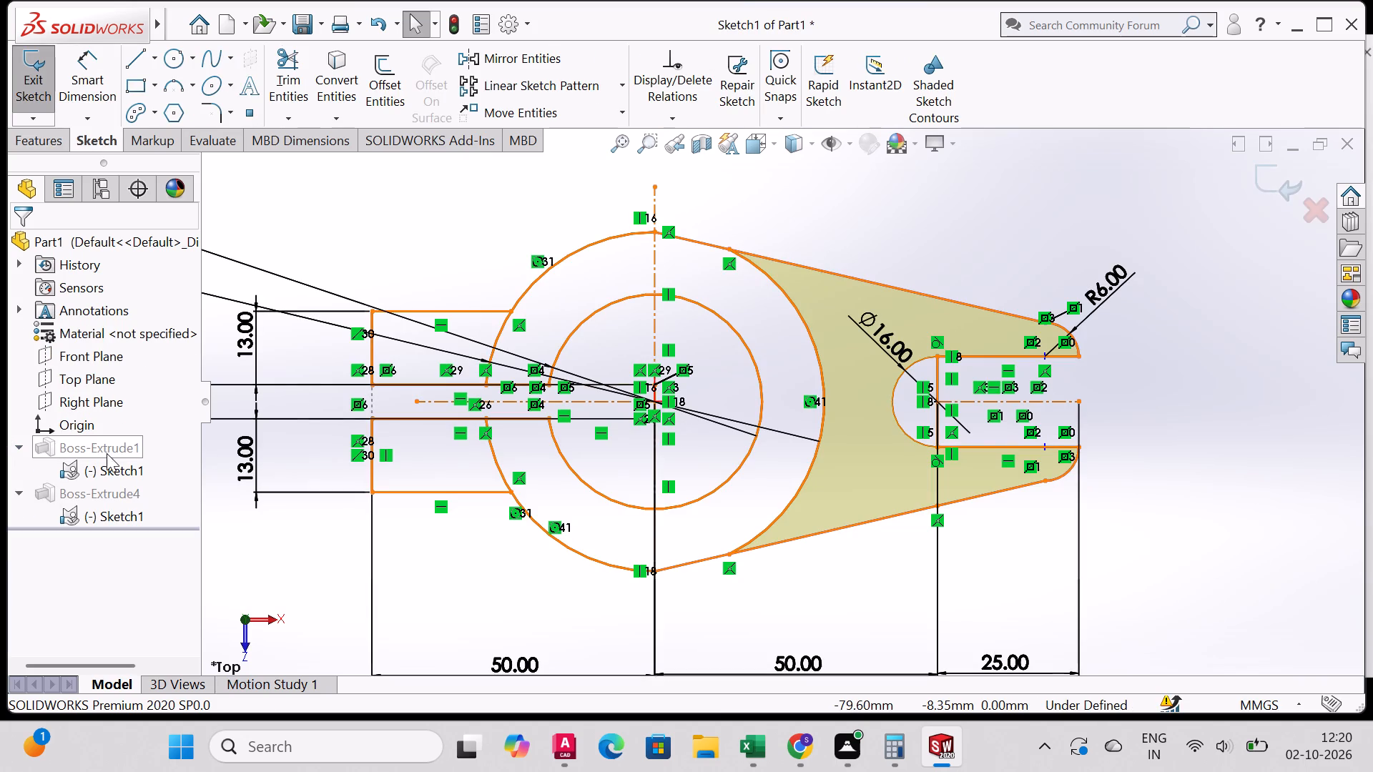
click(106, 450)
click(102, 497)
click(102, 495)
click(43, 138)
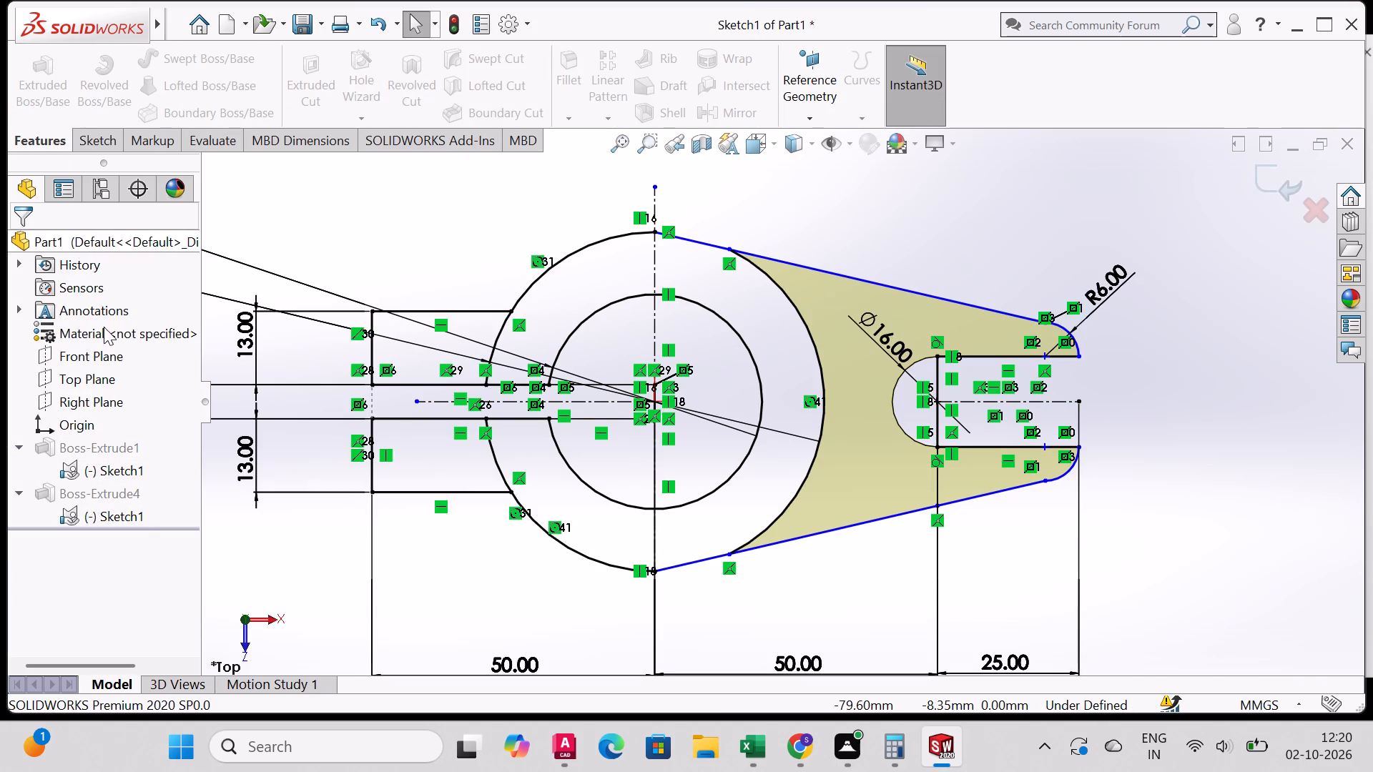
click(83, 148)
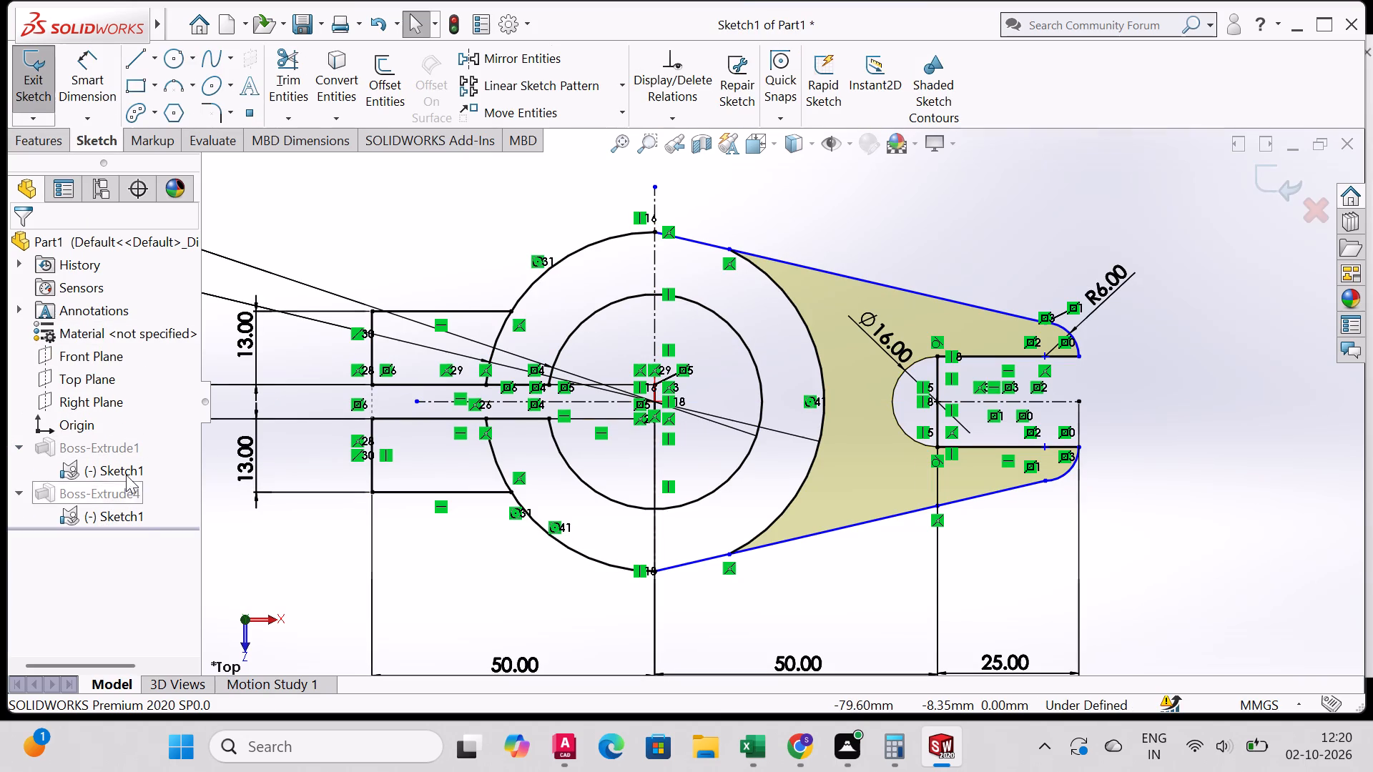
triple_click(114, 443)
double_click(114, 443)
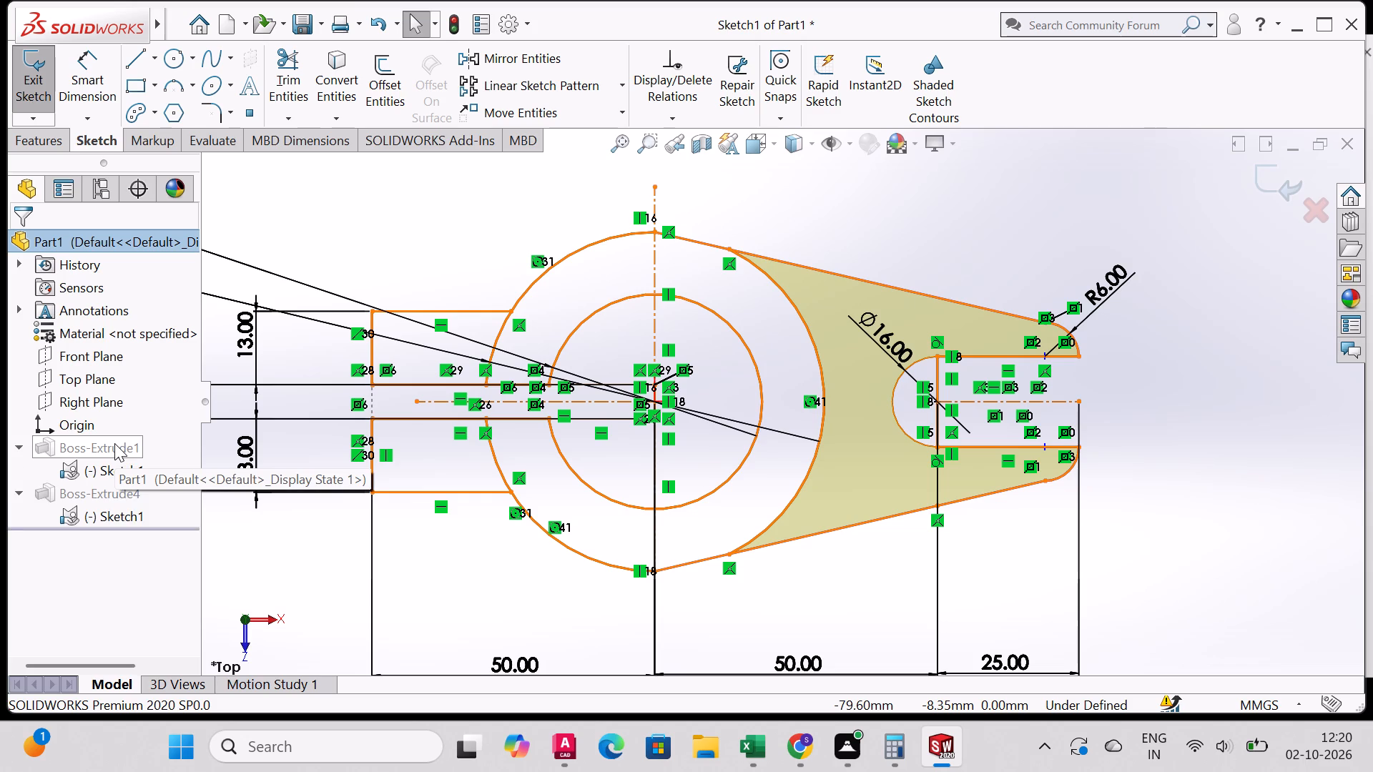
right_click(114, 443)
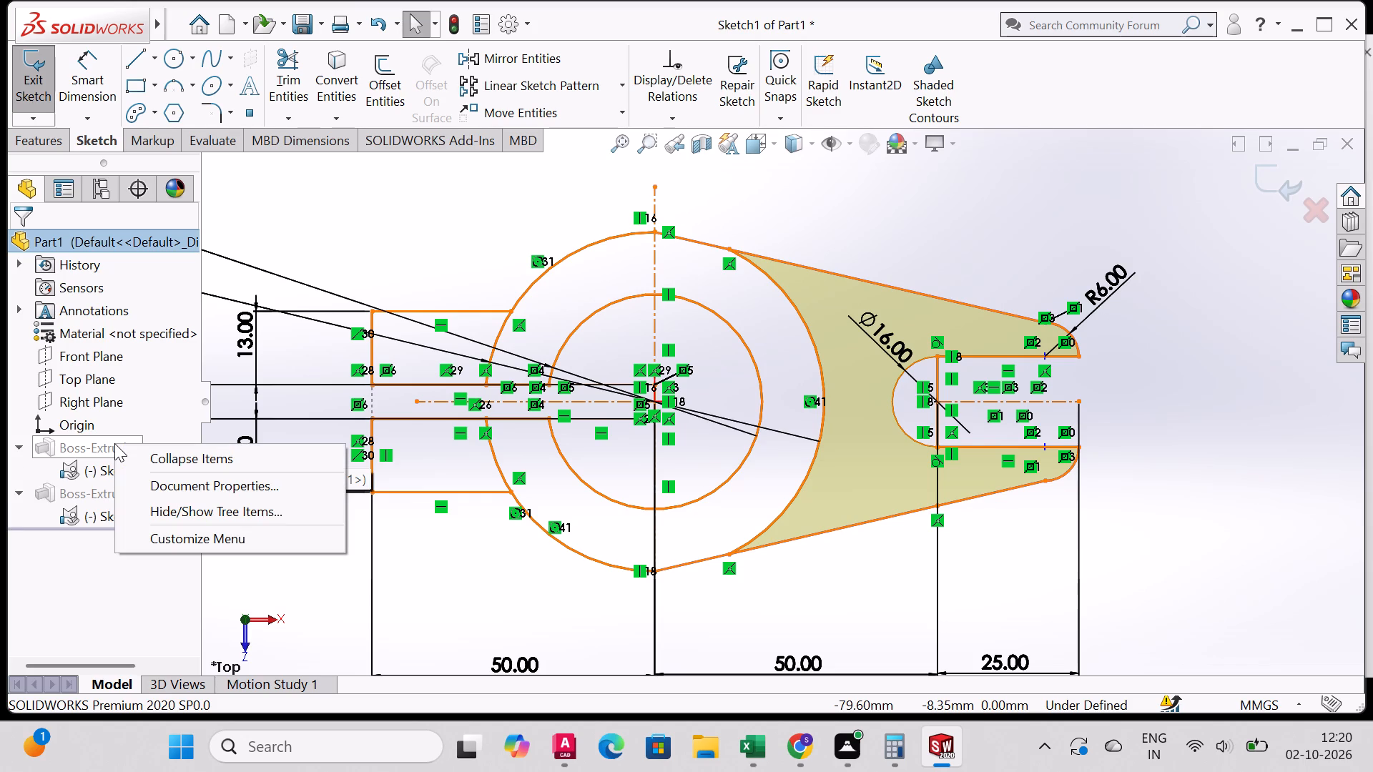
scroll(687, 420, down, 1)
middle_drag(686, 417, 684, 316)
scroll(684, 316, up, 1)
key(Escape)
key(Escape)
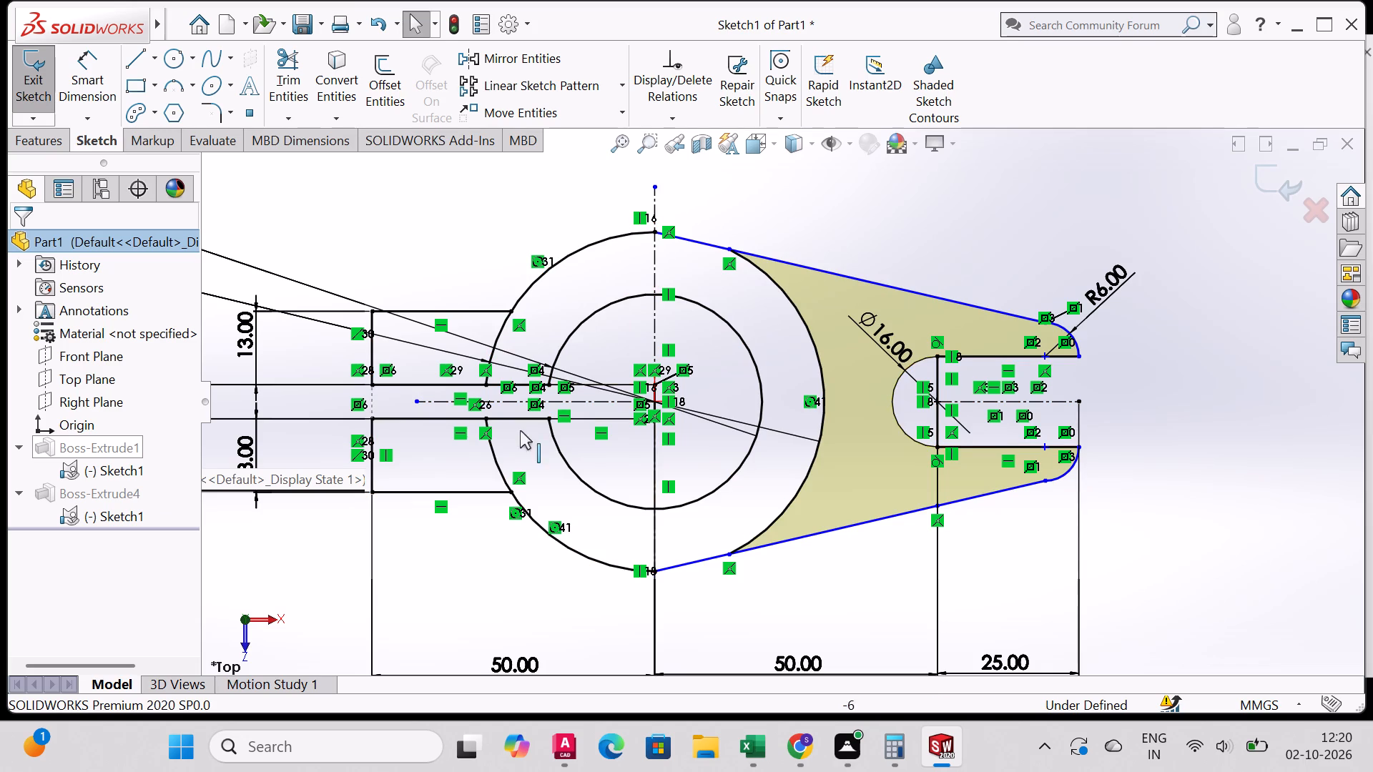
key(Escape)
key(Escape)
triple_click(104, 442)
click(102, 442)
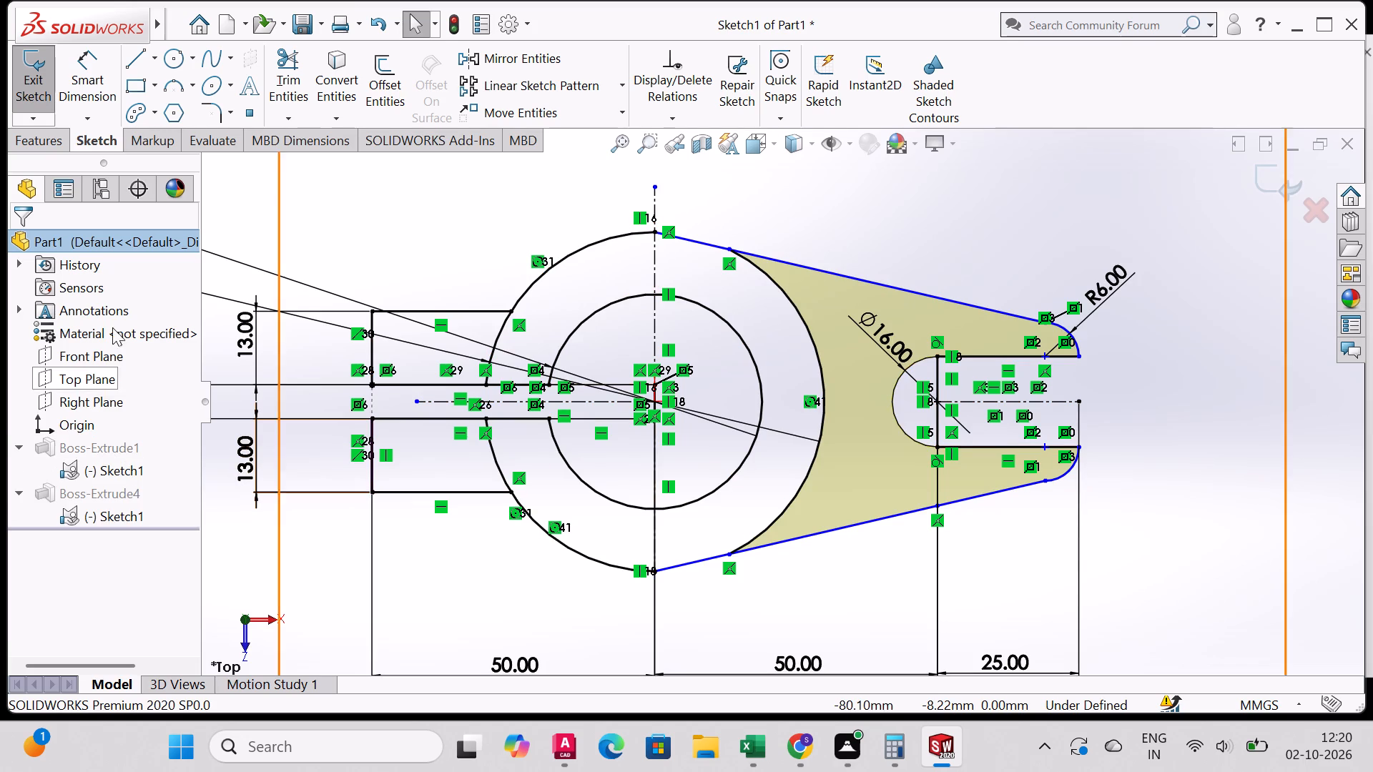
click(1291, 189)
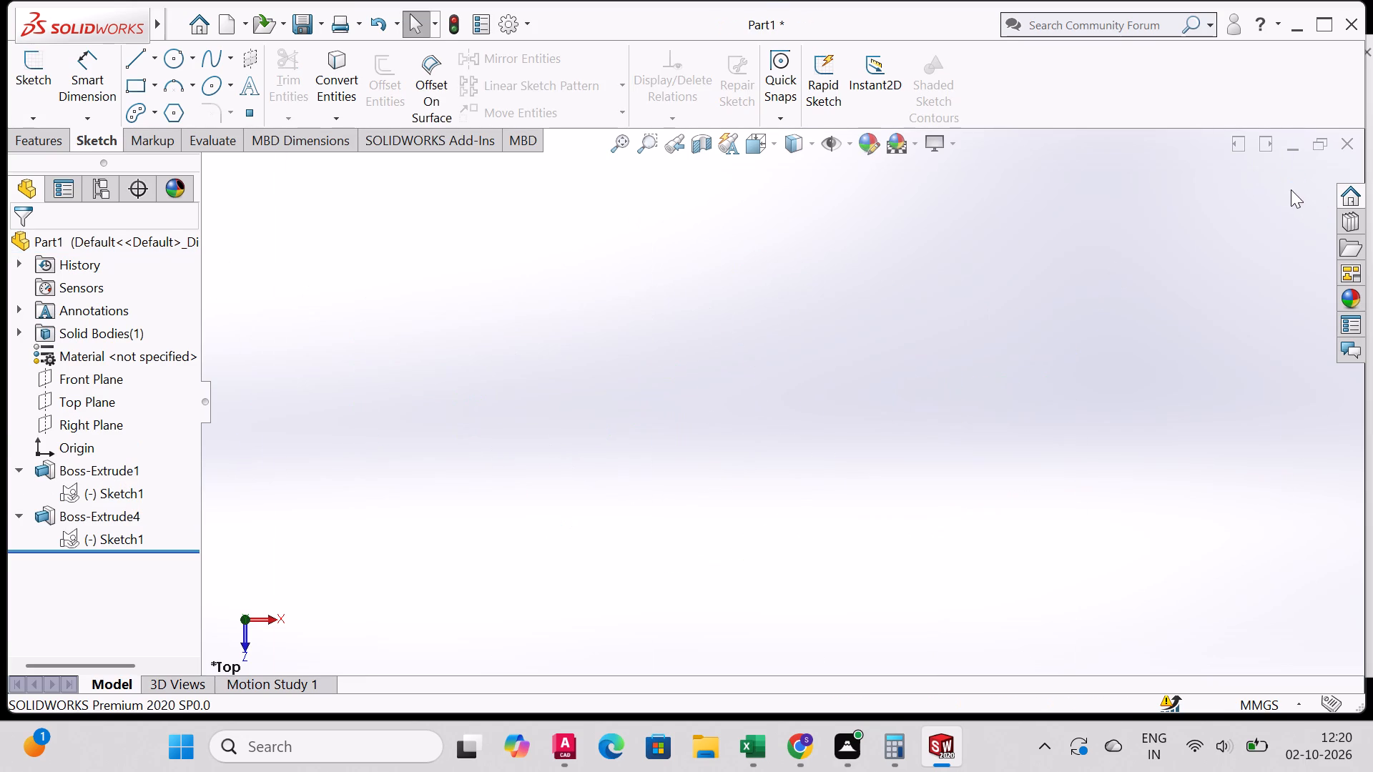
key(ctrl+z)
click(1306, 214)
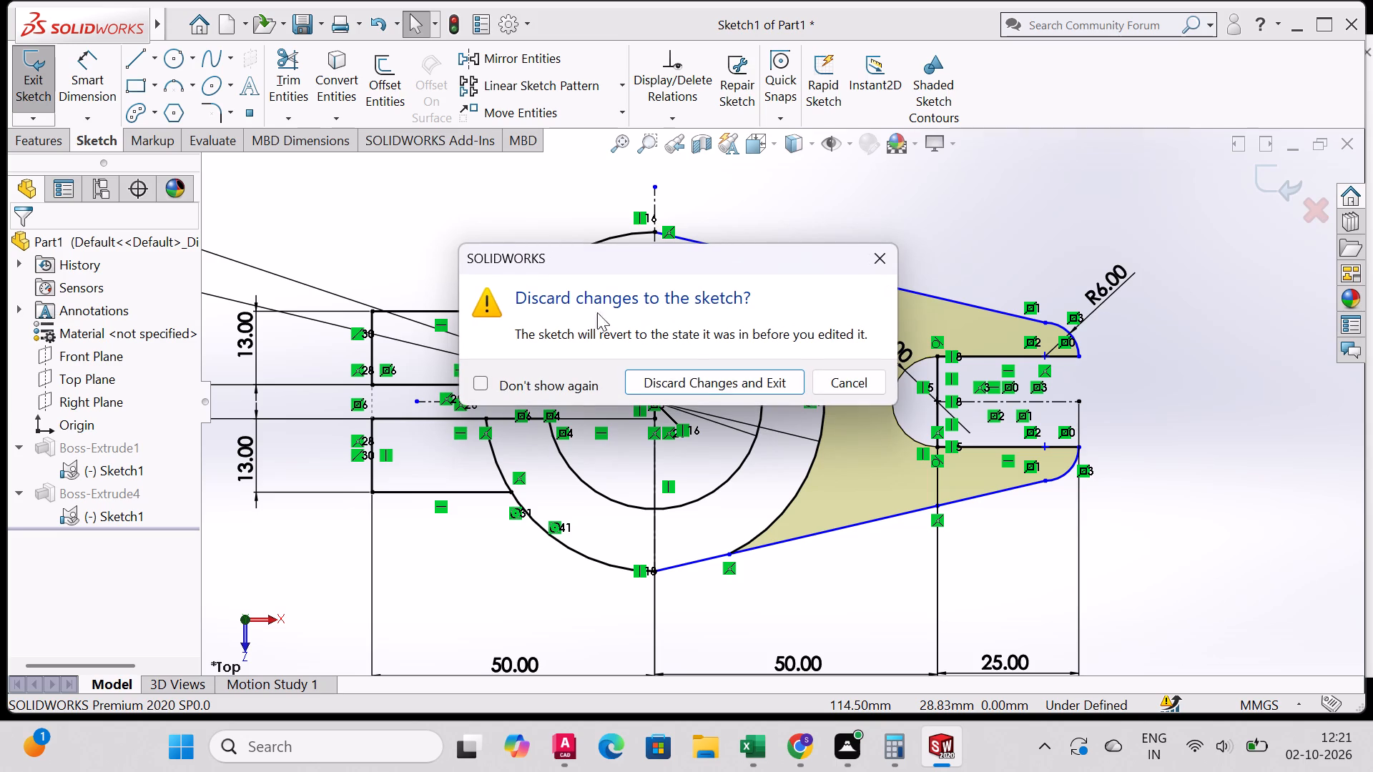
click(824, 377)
Exit Sketch1 and show the hidden body of Boss-Extrude1.
click(1279, 189)
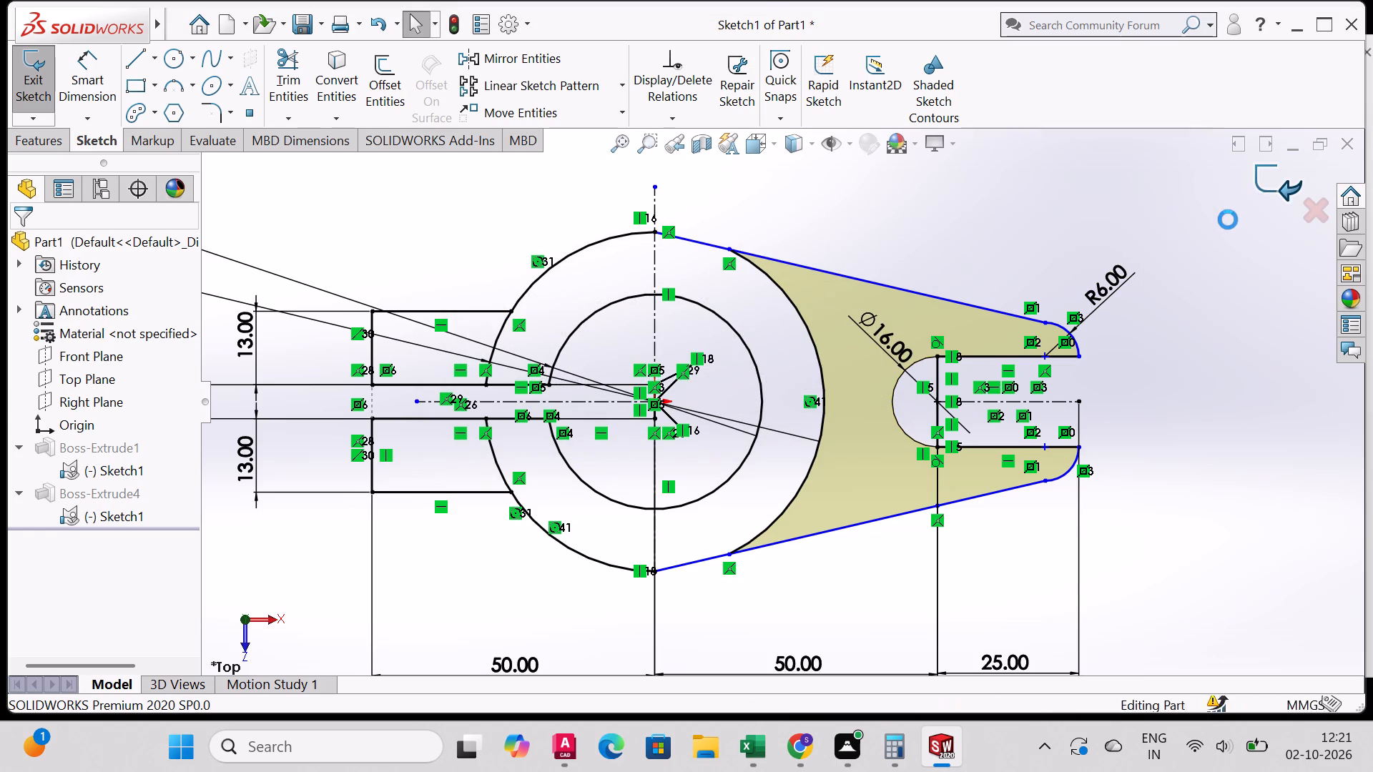
click(127, 473)
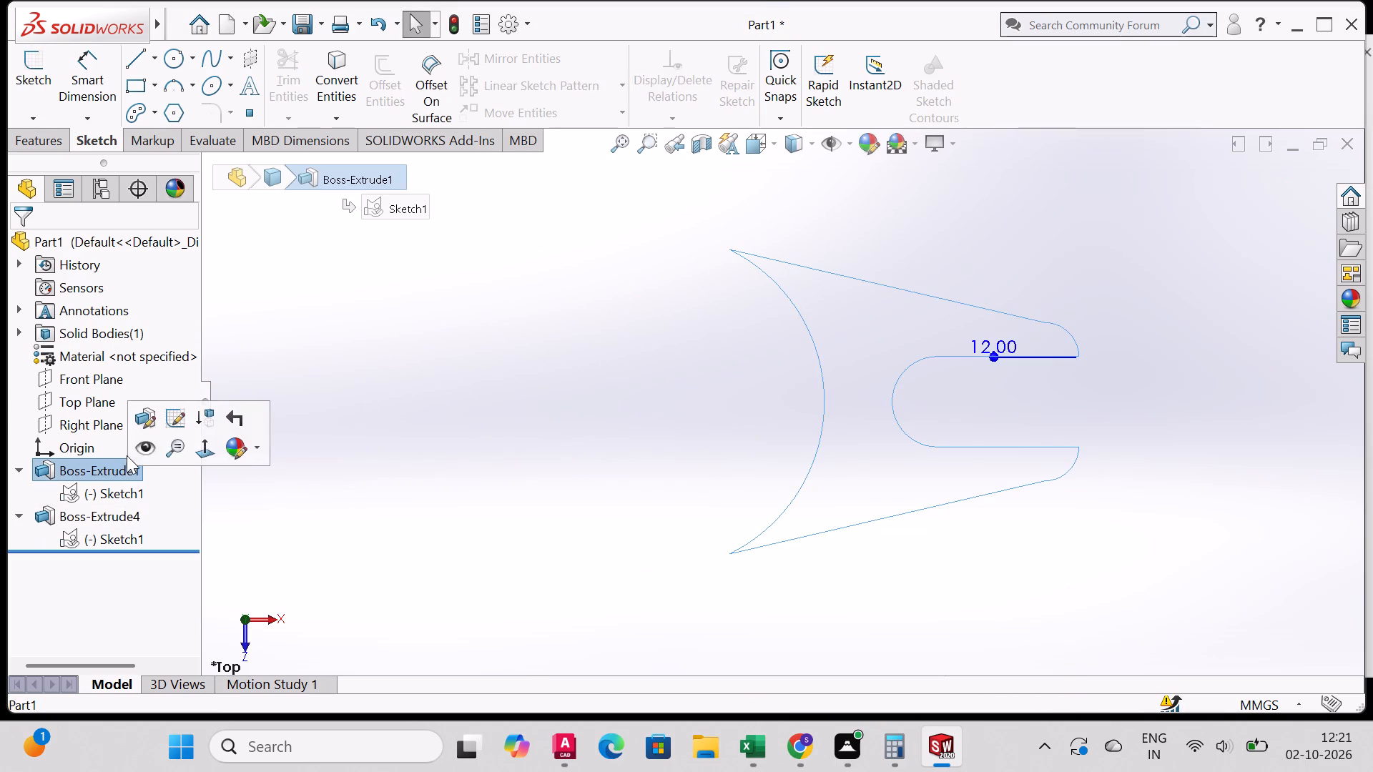
click(151, 438)
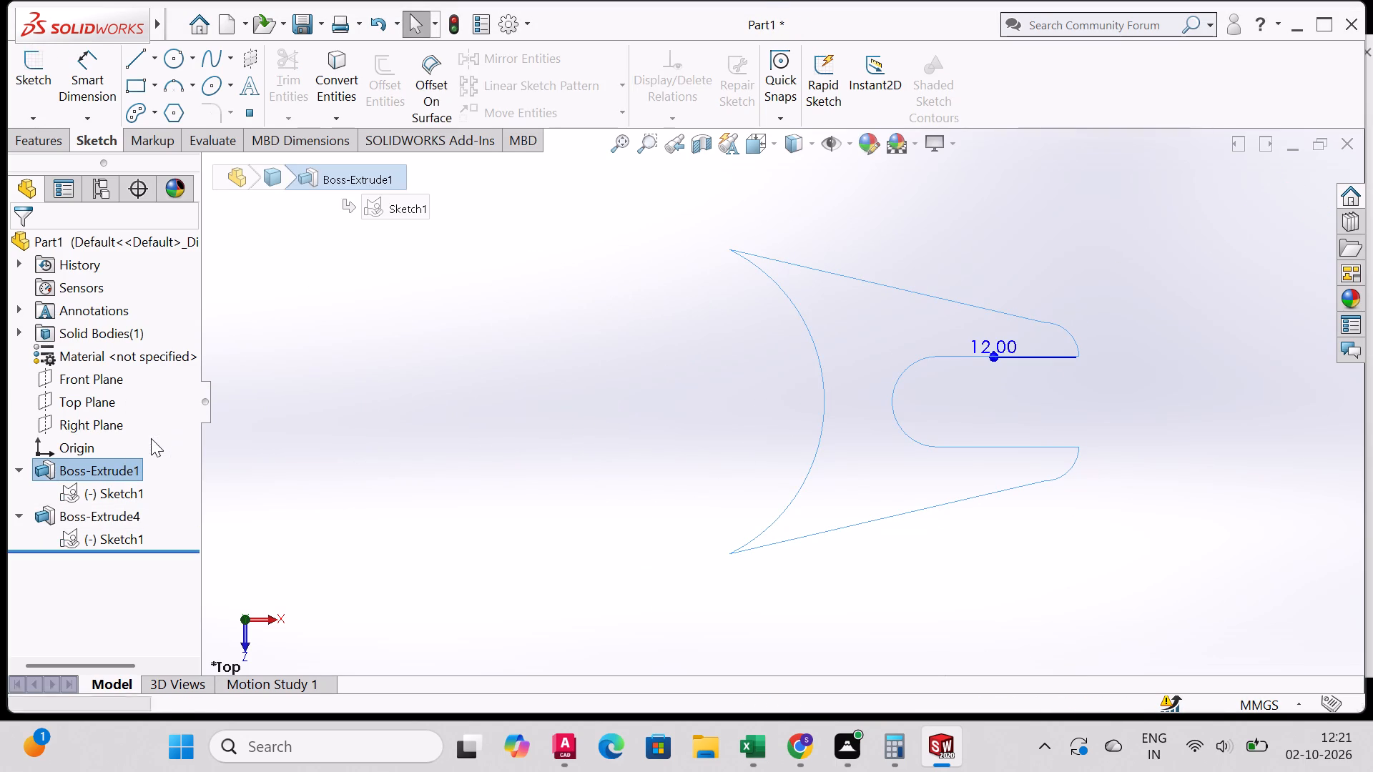
Extrude the two lug regions of Sketch1 beside the slit as a 44 mm blind boss merged with the ring.
middle_drag(592, 482, 596, 451)
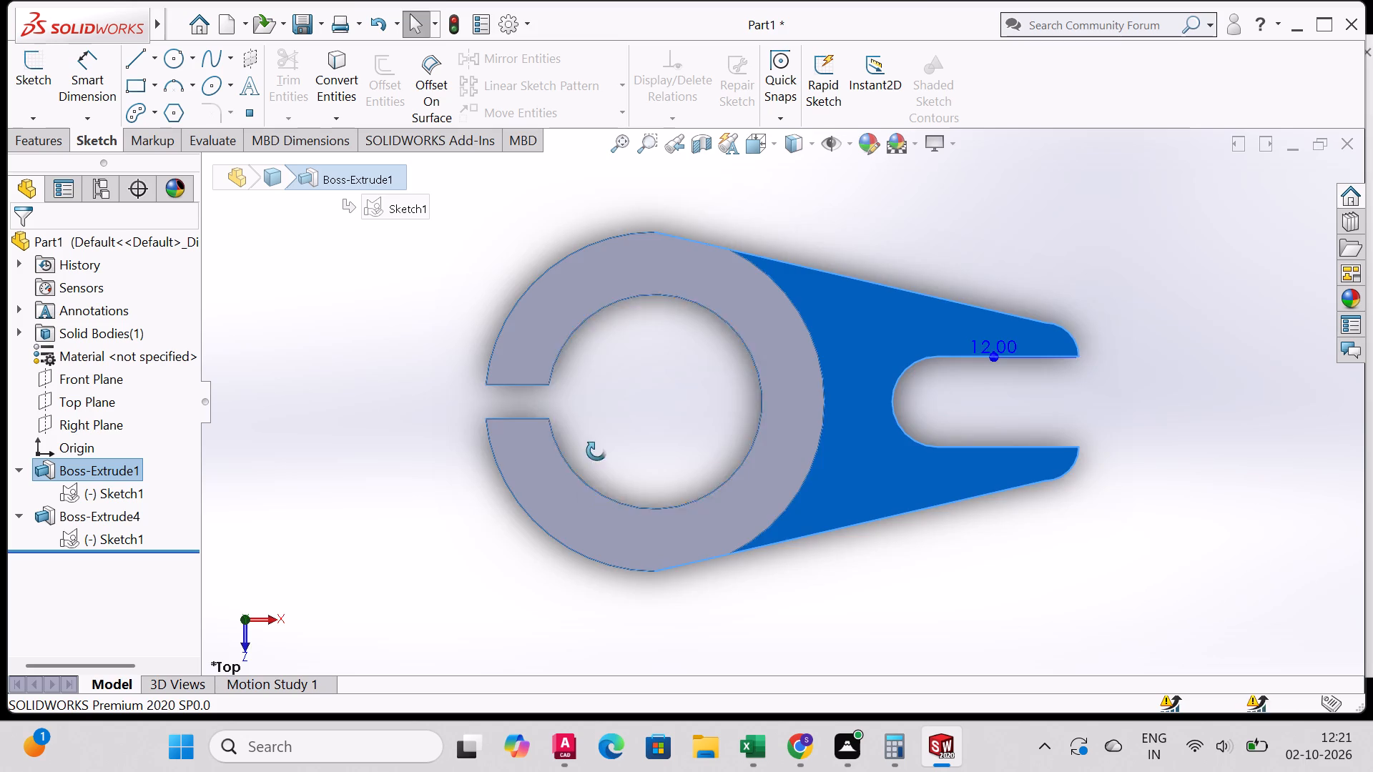
middle_drag(596, 451, 569, 423)
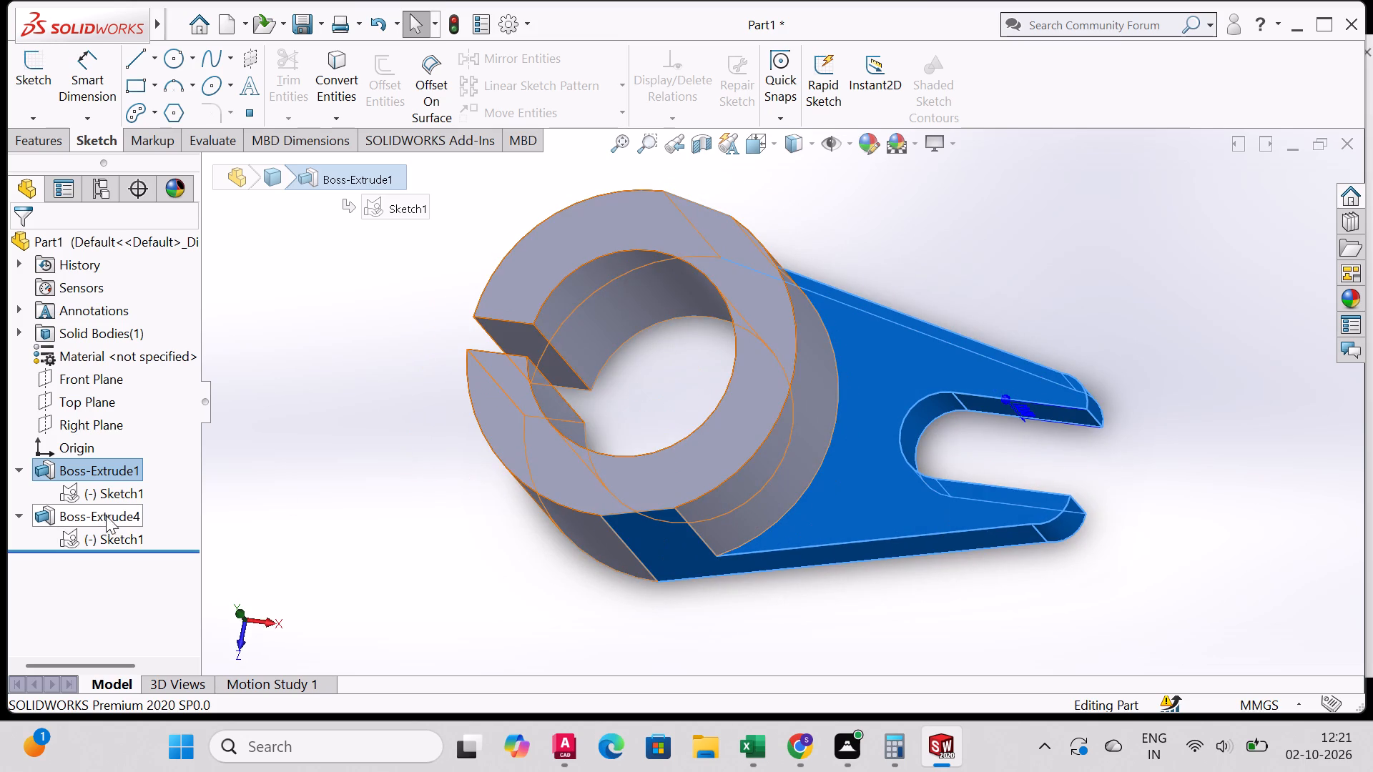
click(109, 503)
middle_drag(588, 488, 615, 465)
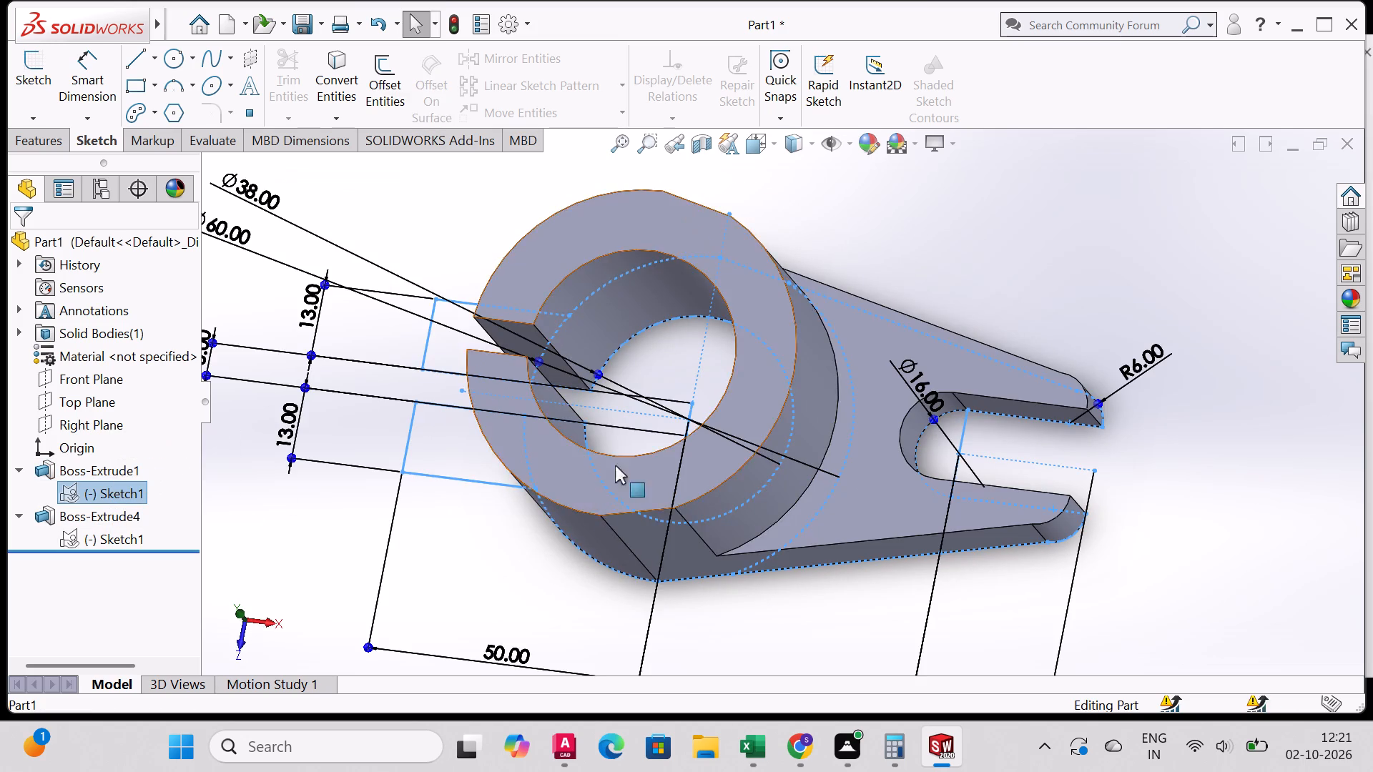
middle_drag(615, 465, 619, 386)
click(40, 143)
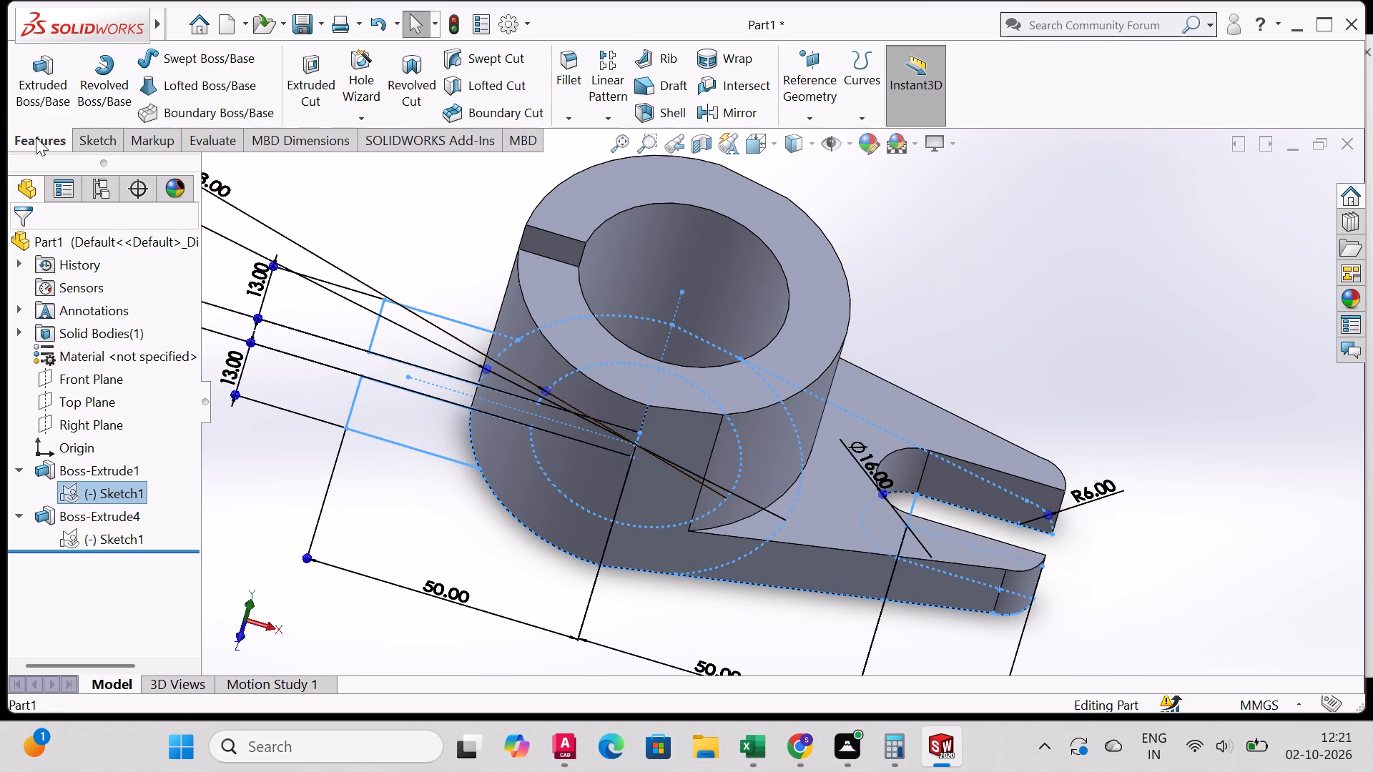
click(47, 64)
click(418, 430)
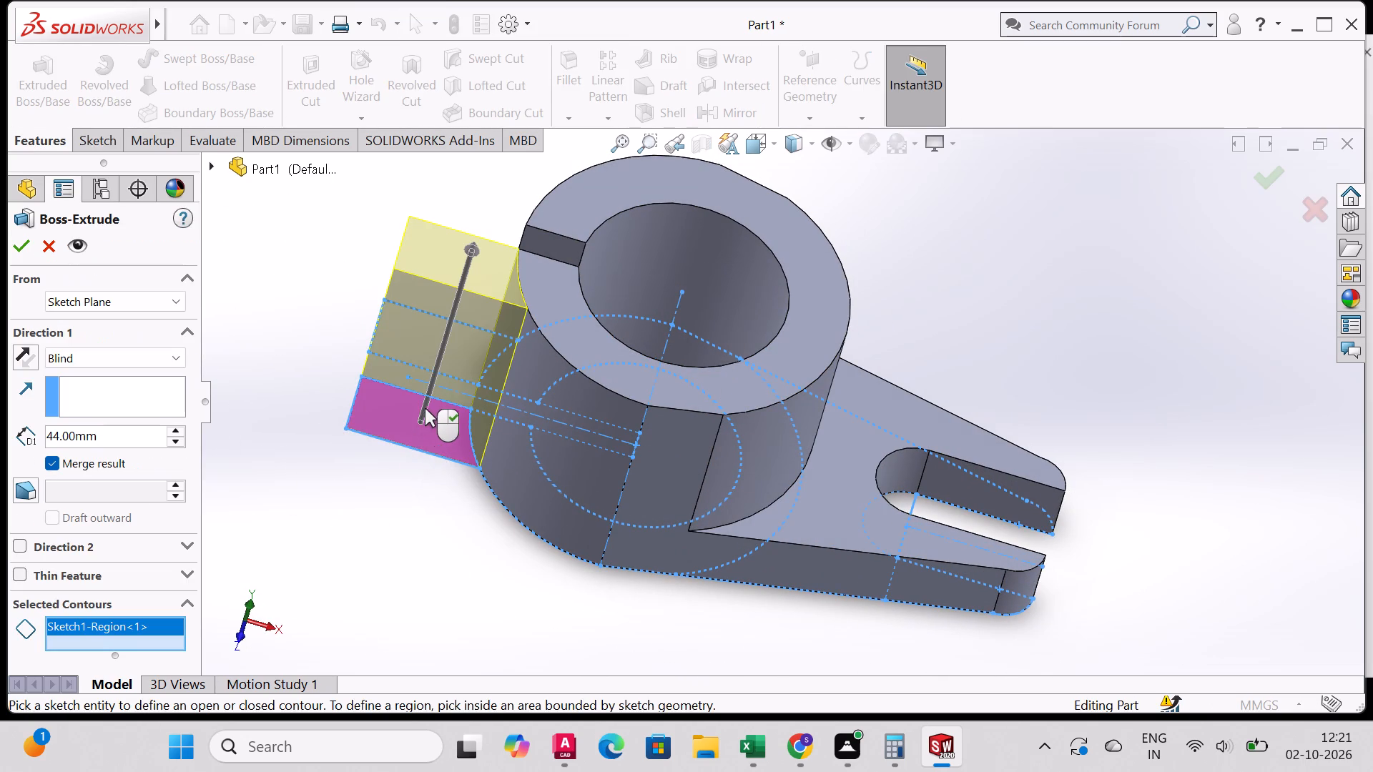
middle_drag(432, 407, 472, 503)
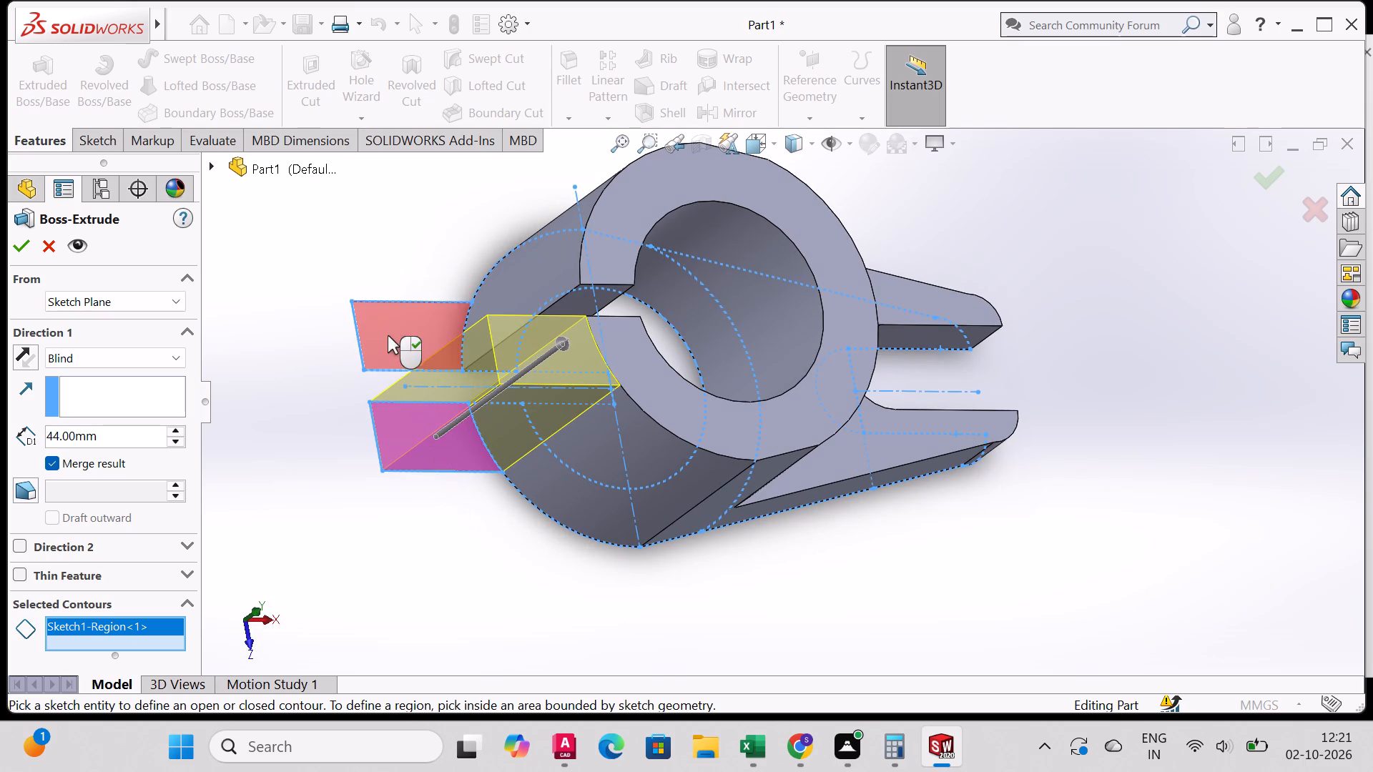
click(388, 333)
middle_drag(435, 447, 373, 292)
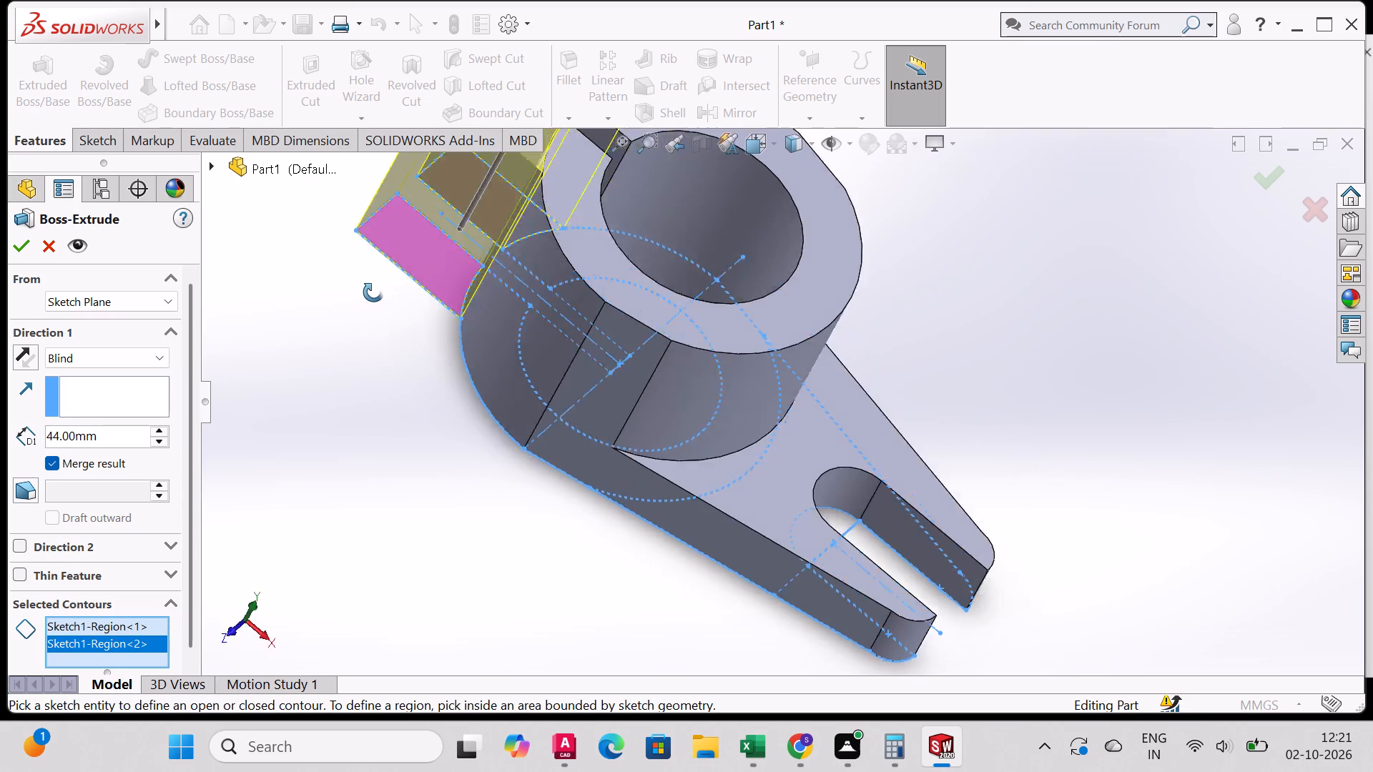
middle_drag(373, 292, 416, 300)
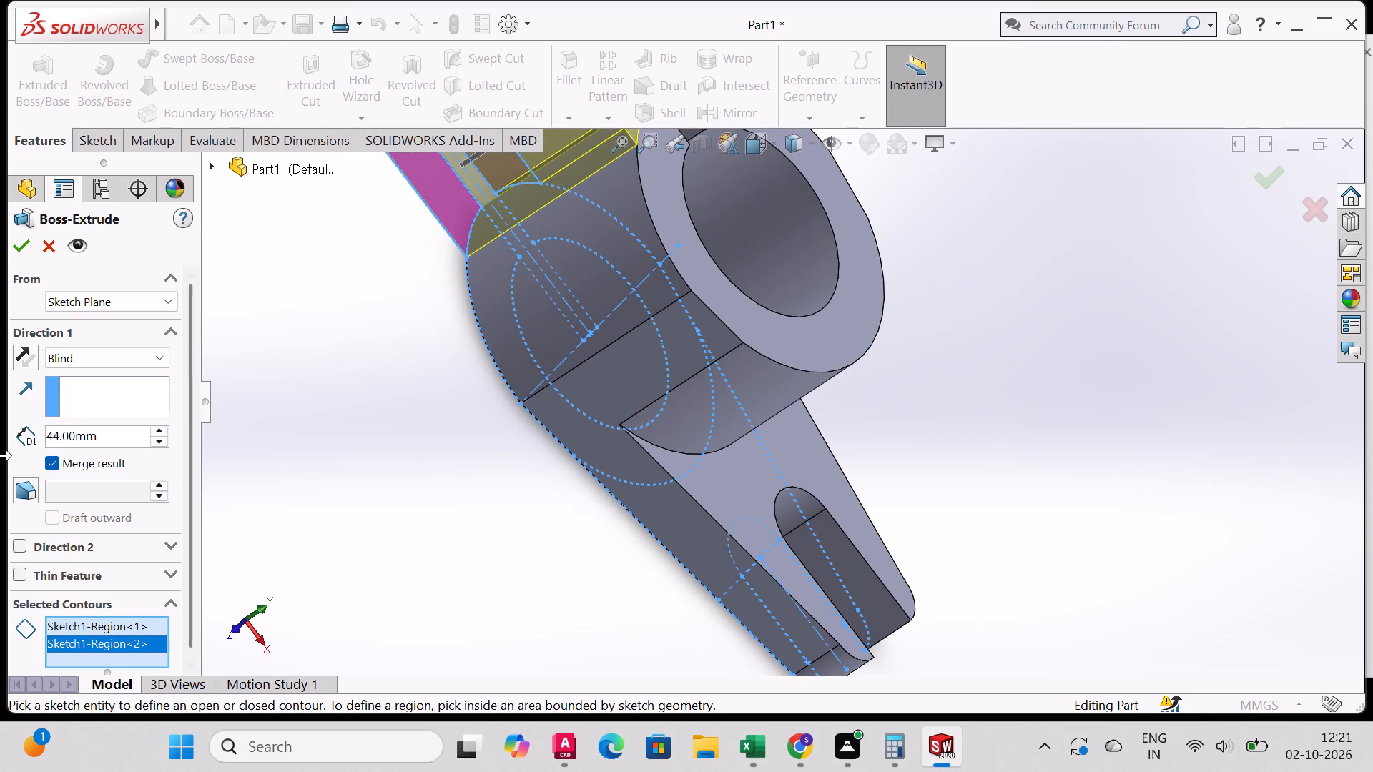
click(22, 250)
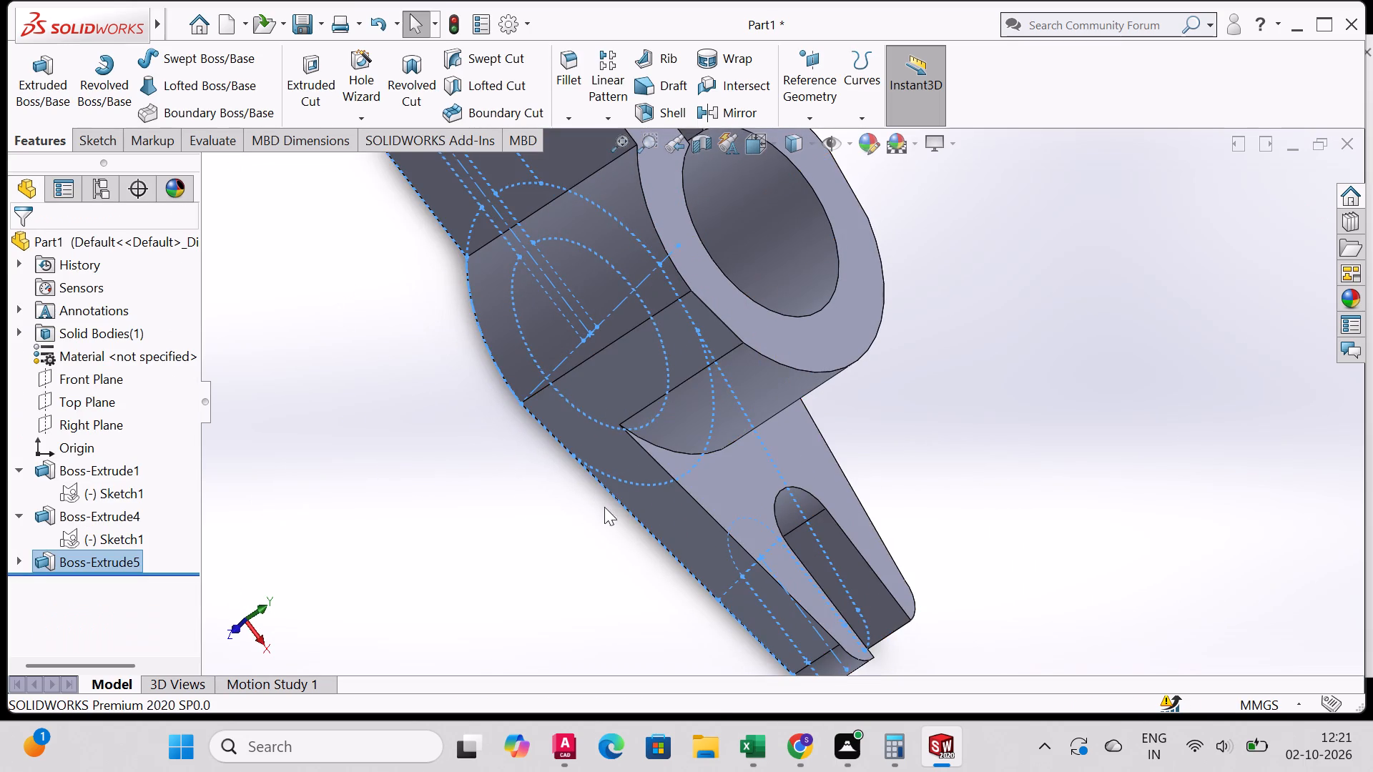
middle_drag(604, 507, 523, 457)
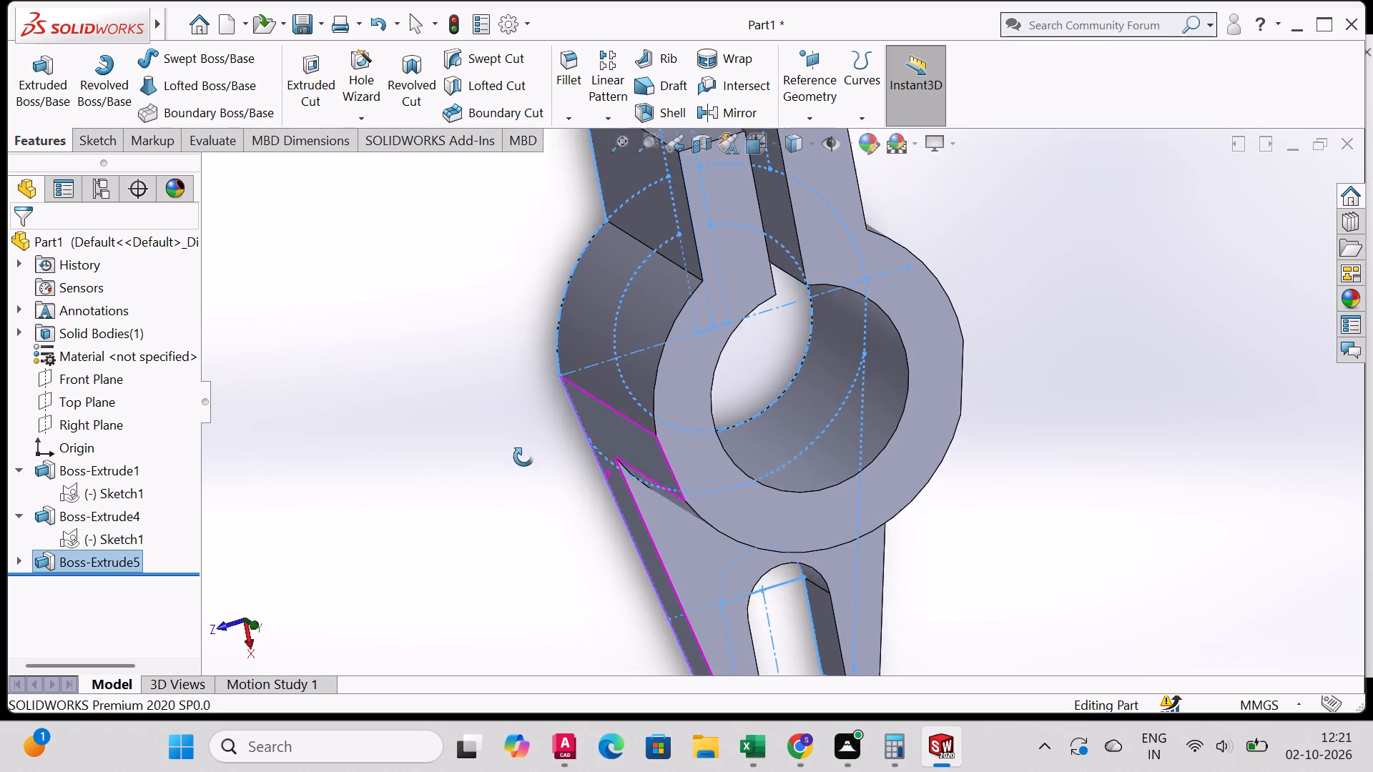
Start a sketch on the outer side face of the front clamp lug and draw a circle about 18 mm in diameter.
middle_drag(523, 457, 521, 455)
key(ctrl+7)
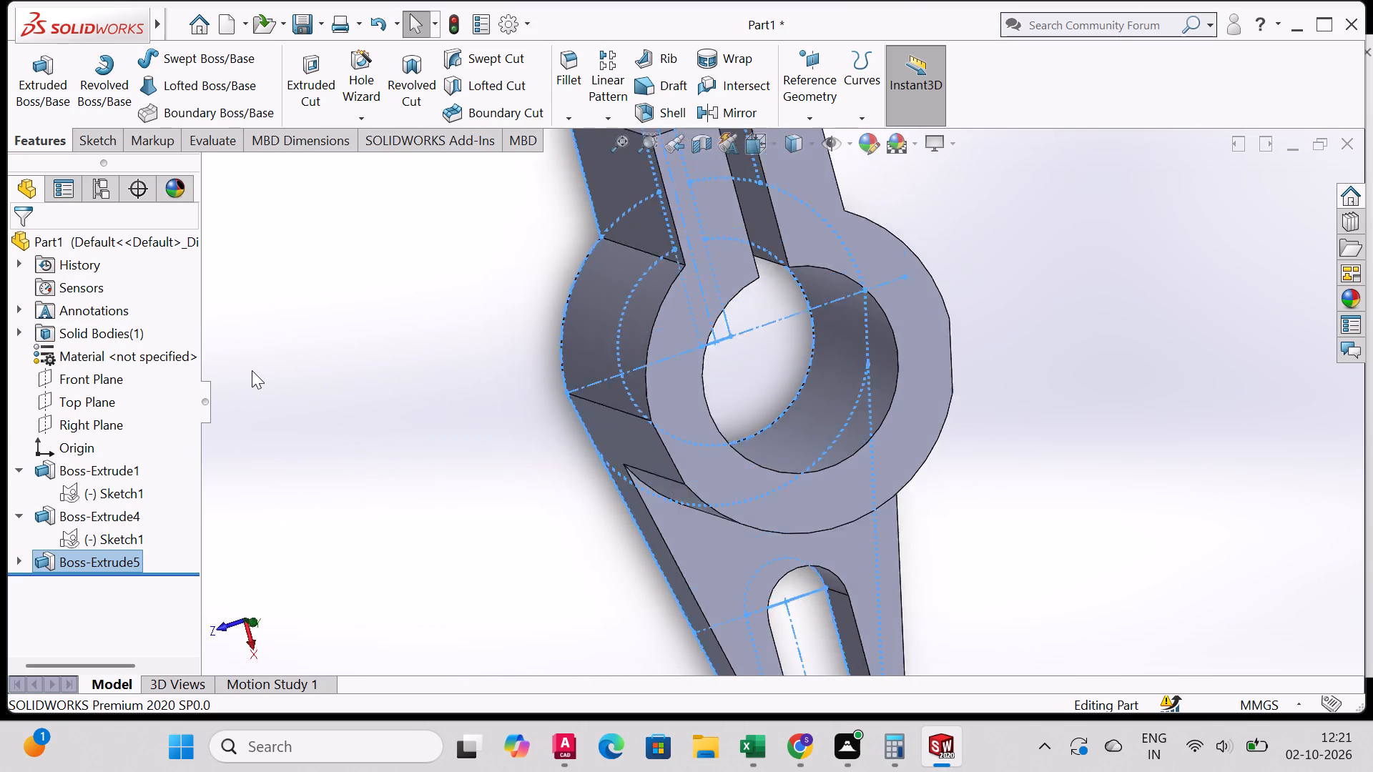
middle_drag(664, 460, 734, 431)
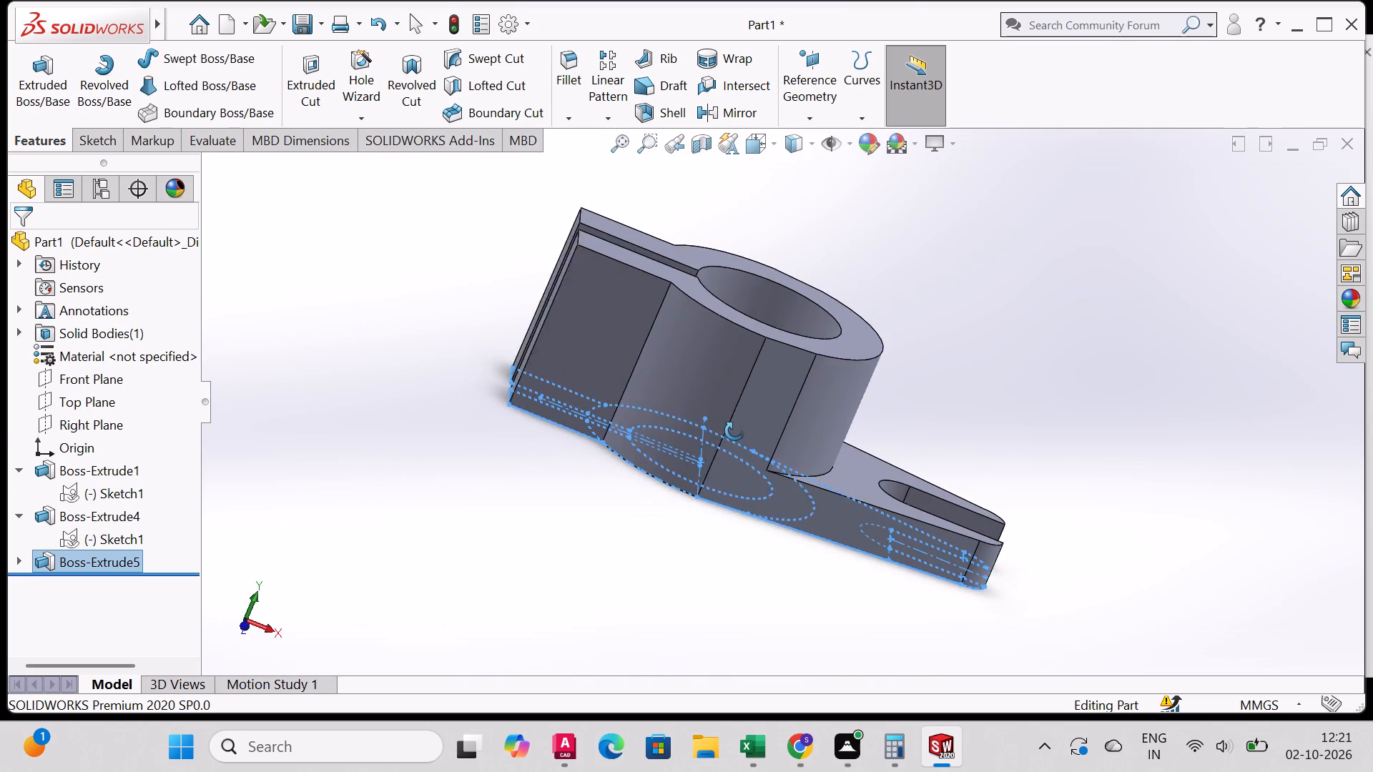
middle_drag(734, 431, 747, 455)
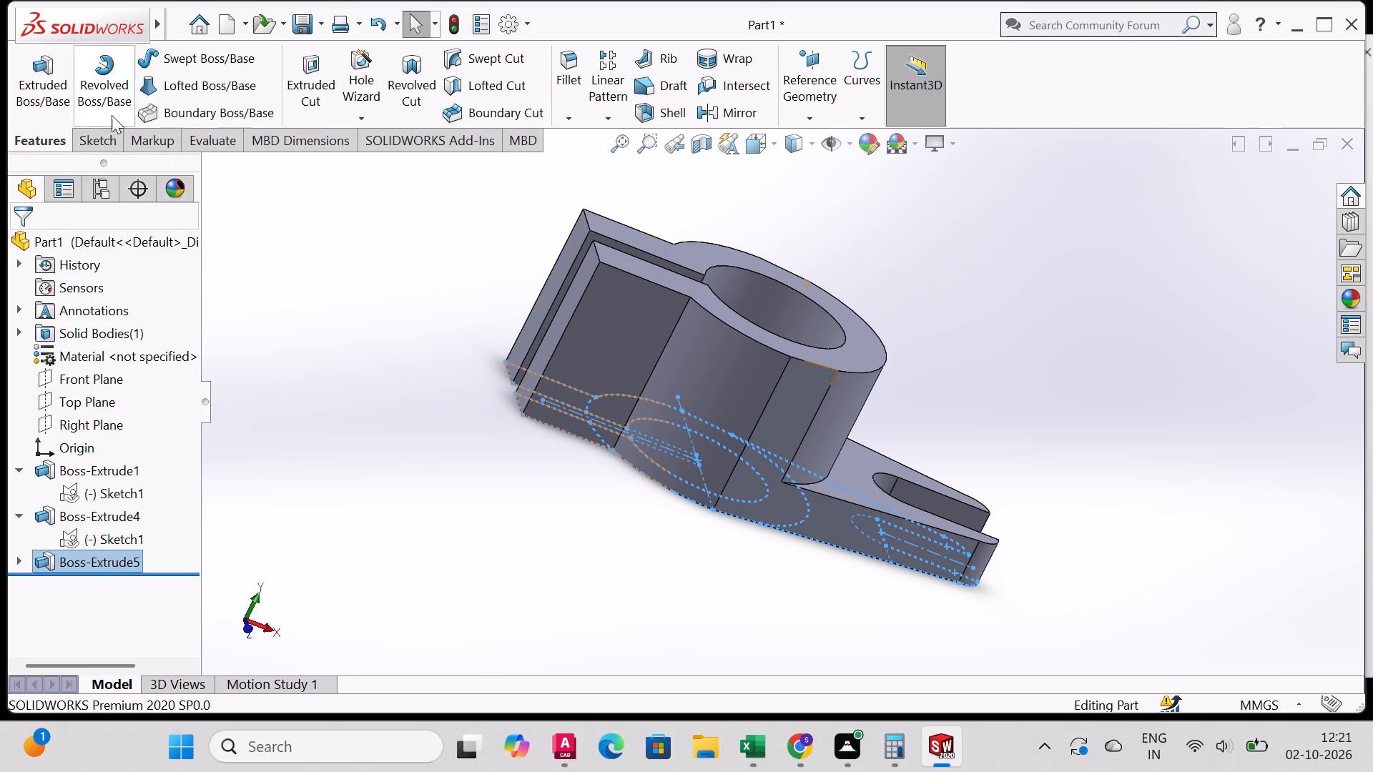
click(104, 139)
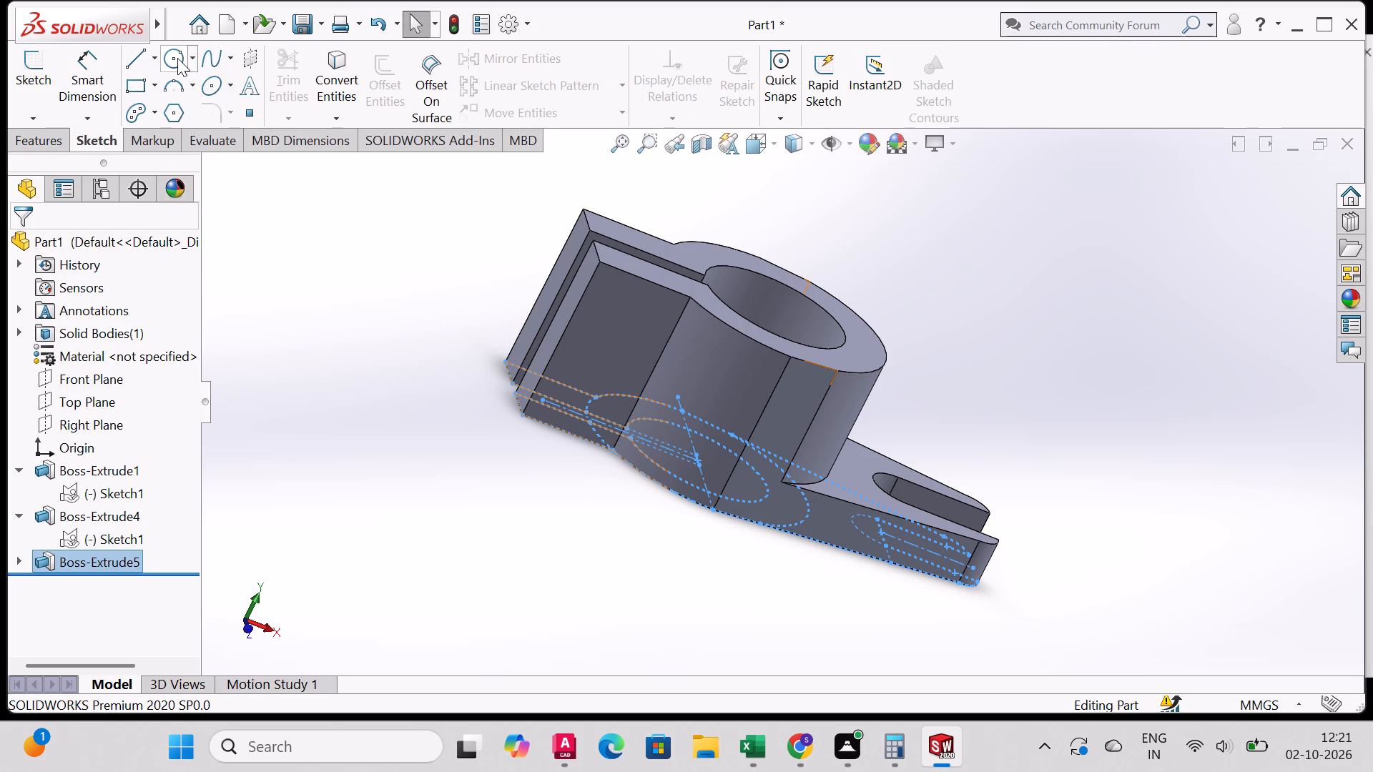
click(177, 58)
click(602, 335)
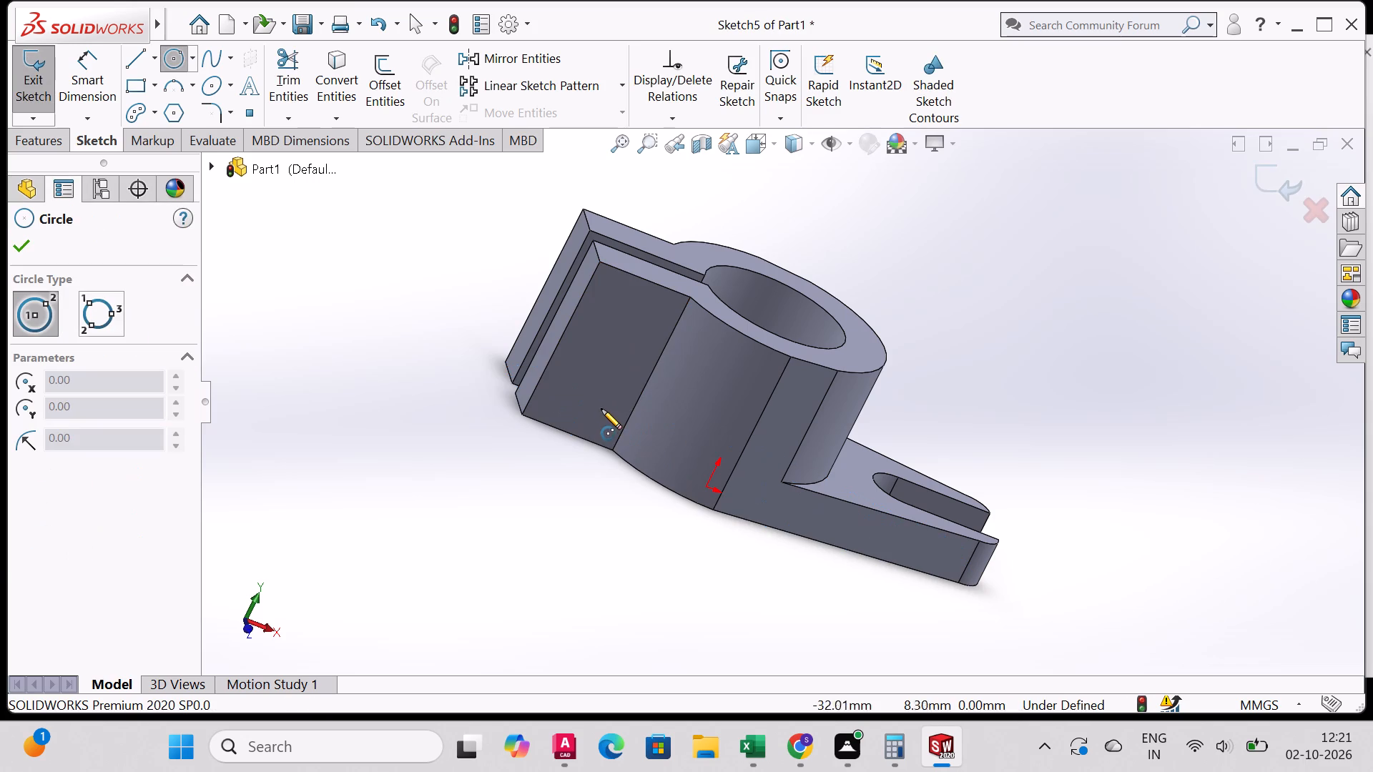
click(605, 342)
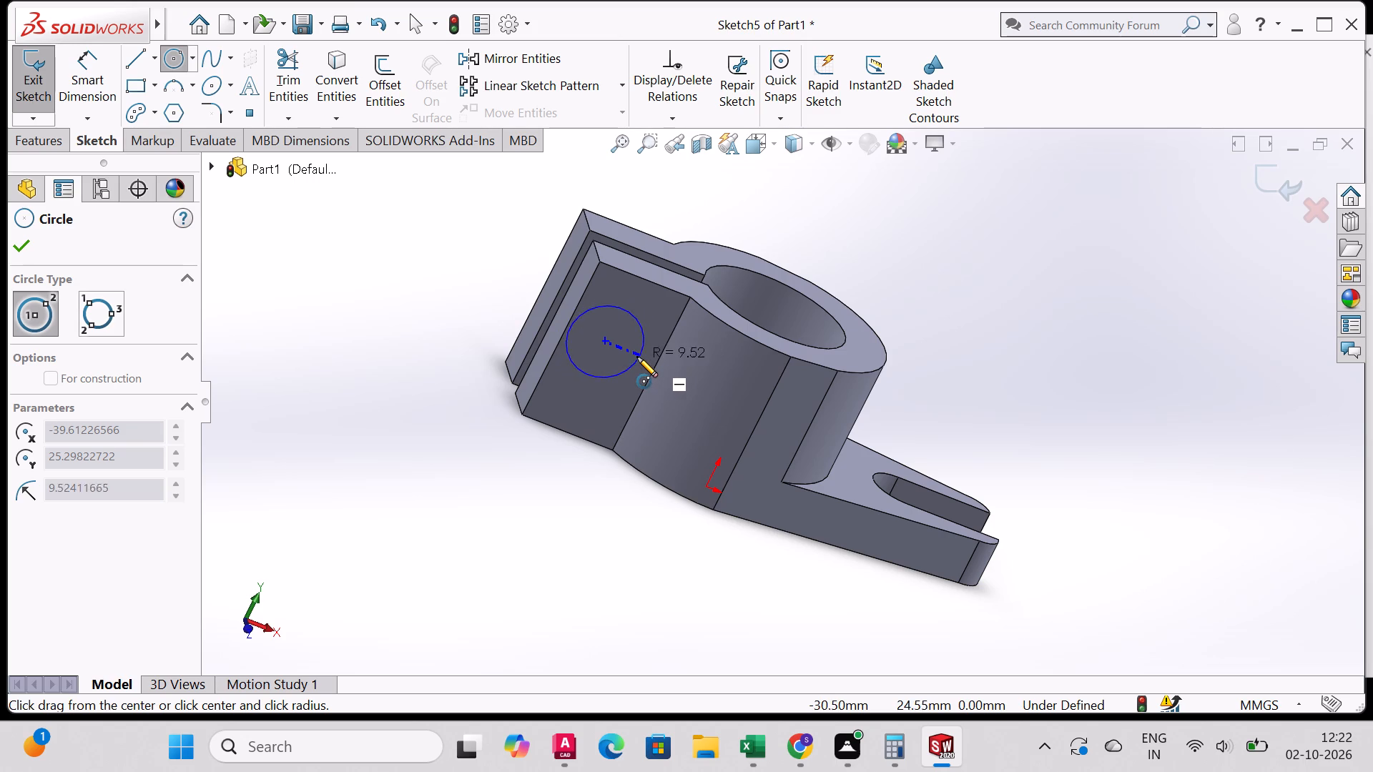
click(637, 357)
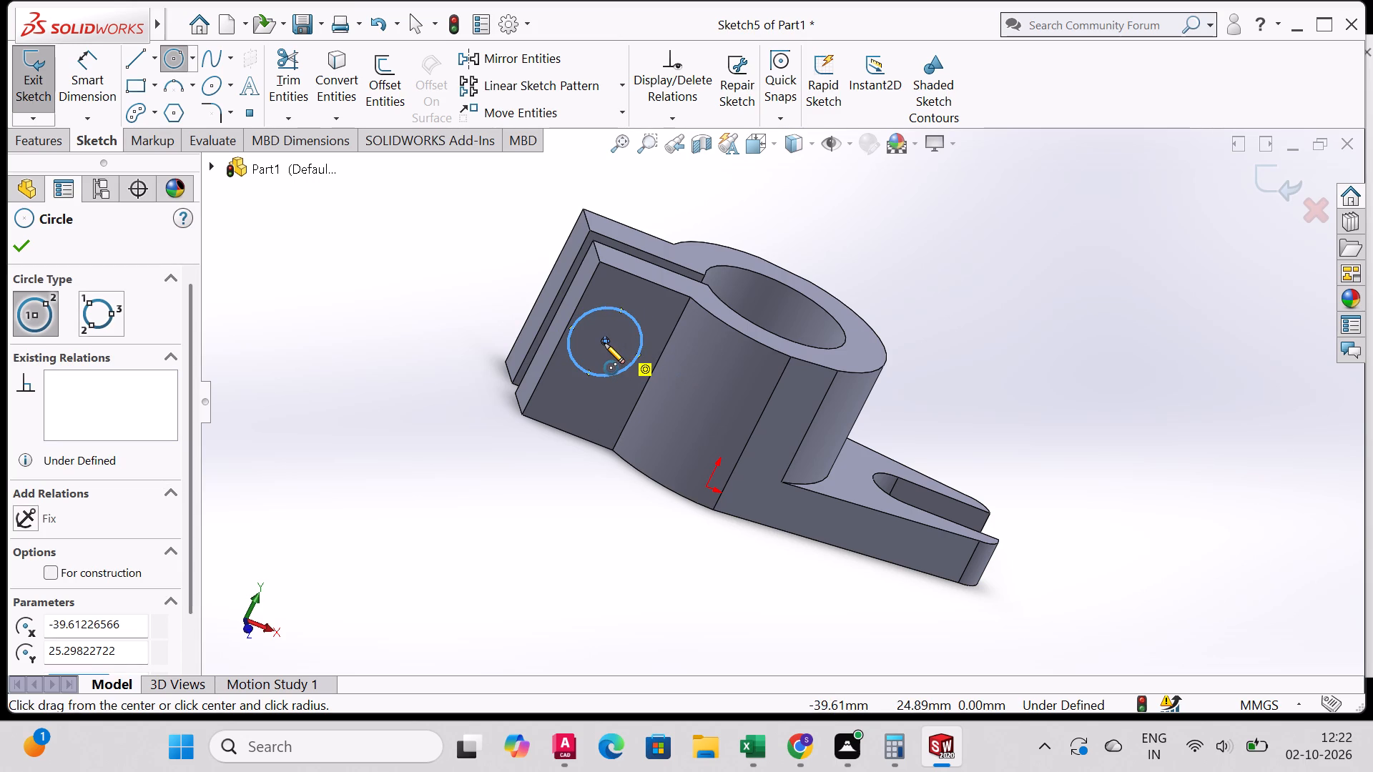
Draw a second circle about 8 mm in diameter, concentric with the first one on the lug face.
click(604, 342)
click(618, 351)
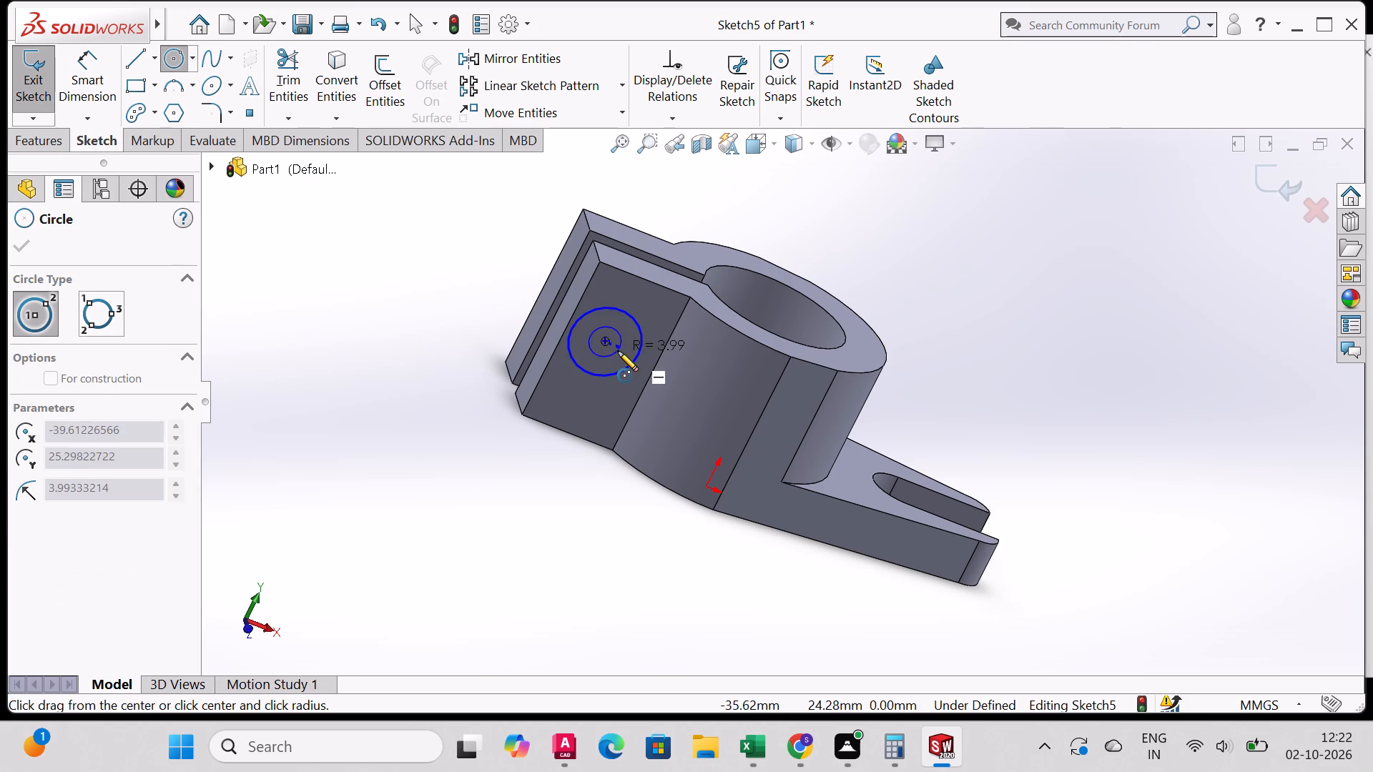
right_click(300, 372)
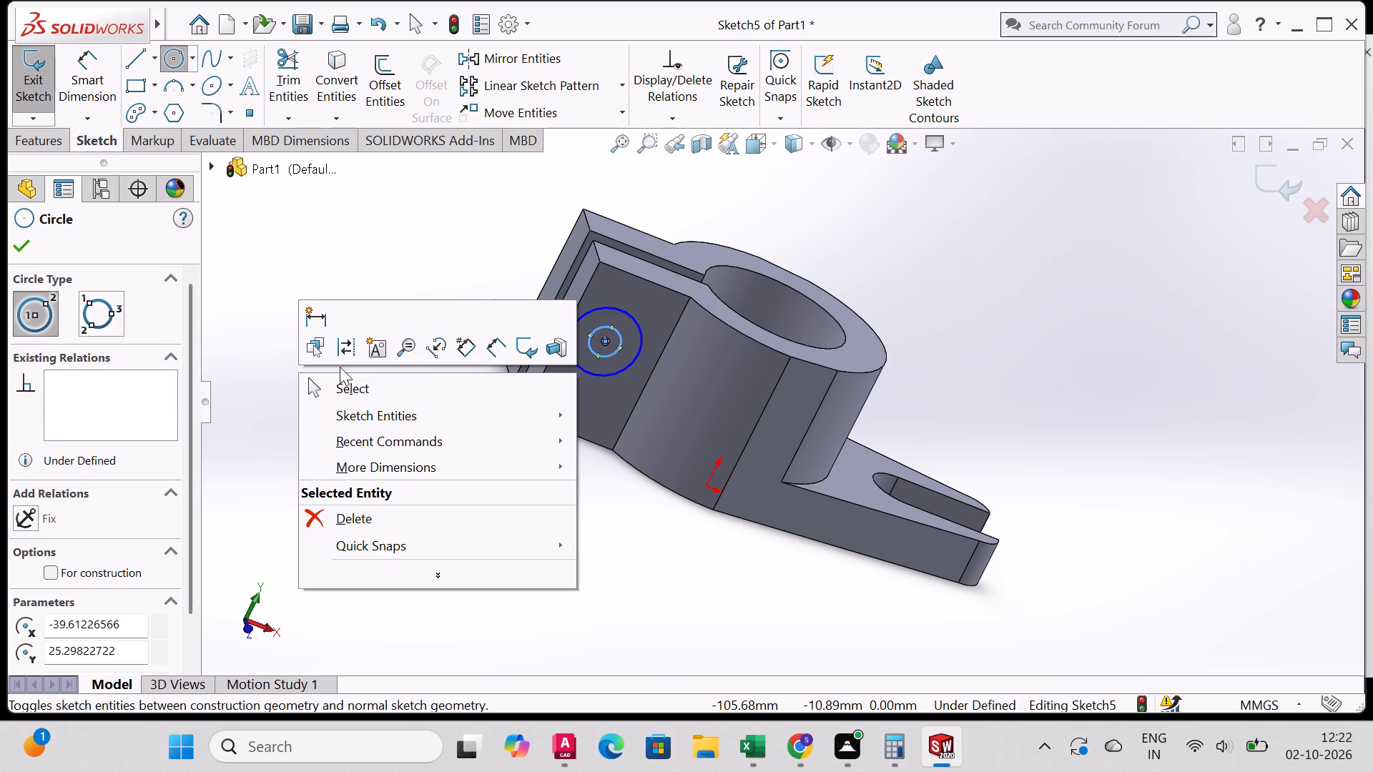
key(Escape)
middle_drag(535, 392, 503, 440)
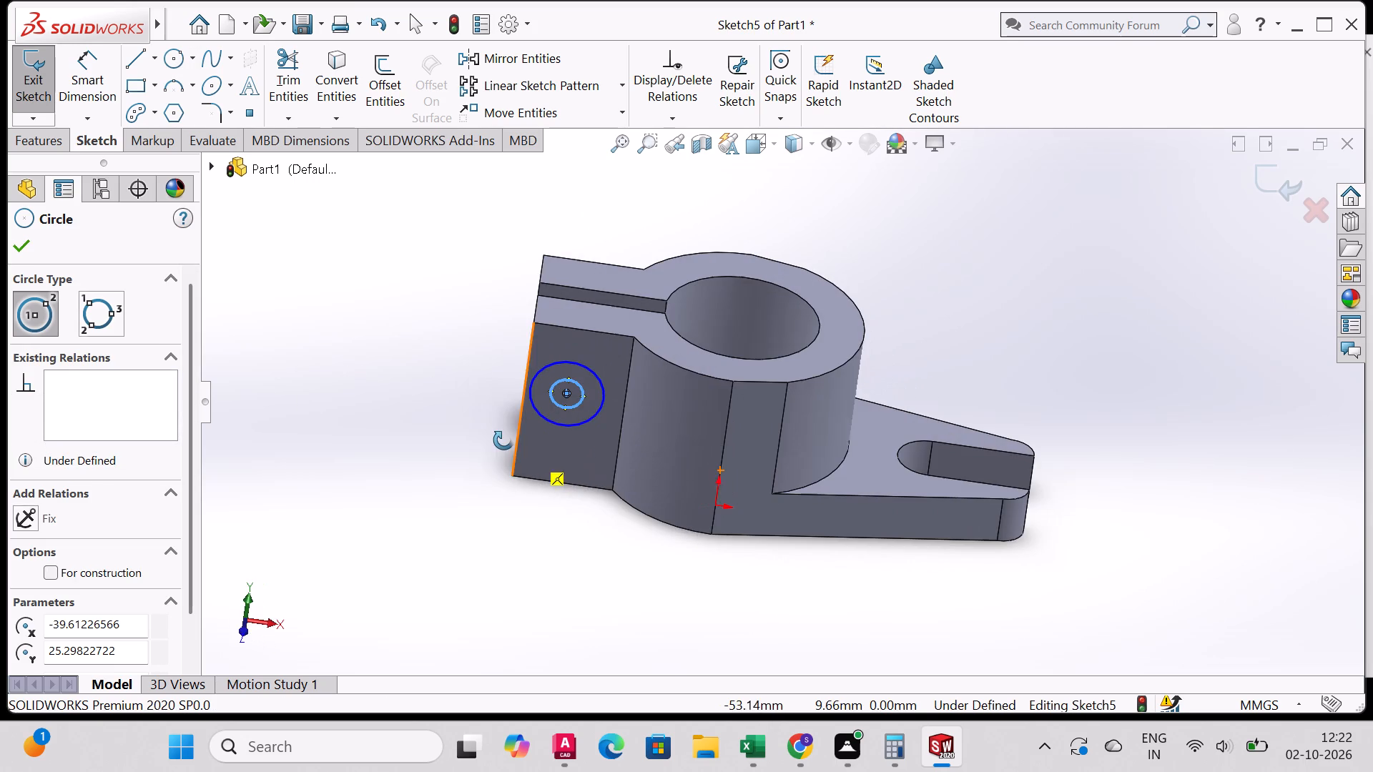
middle_drag(503, 440, 504, 440)
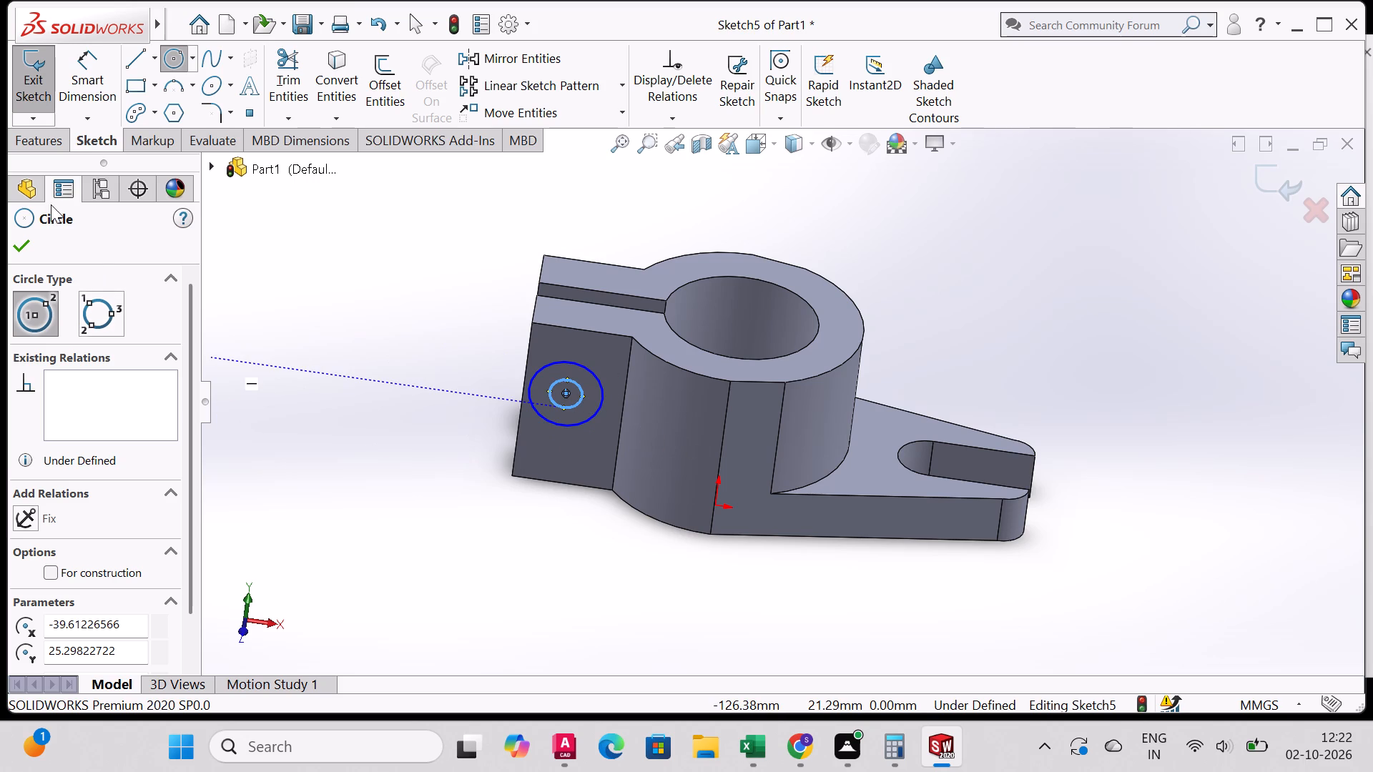
click(23, 236)
Dimension the larger of the two concentric circles to a 12 mm diameter.
click(90, 64)
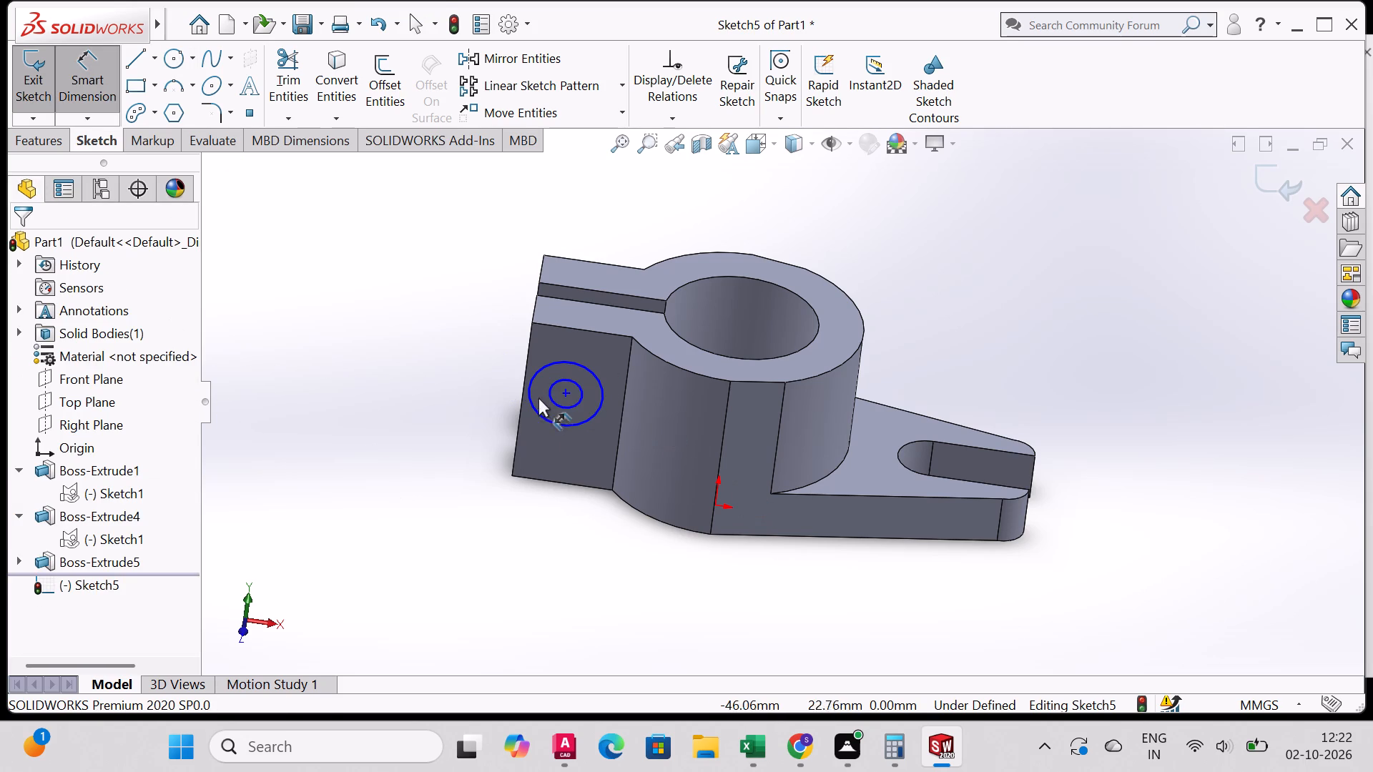
click(534, 375)
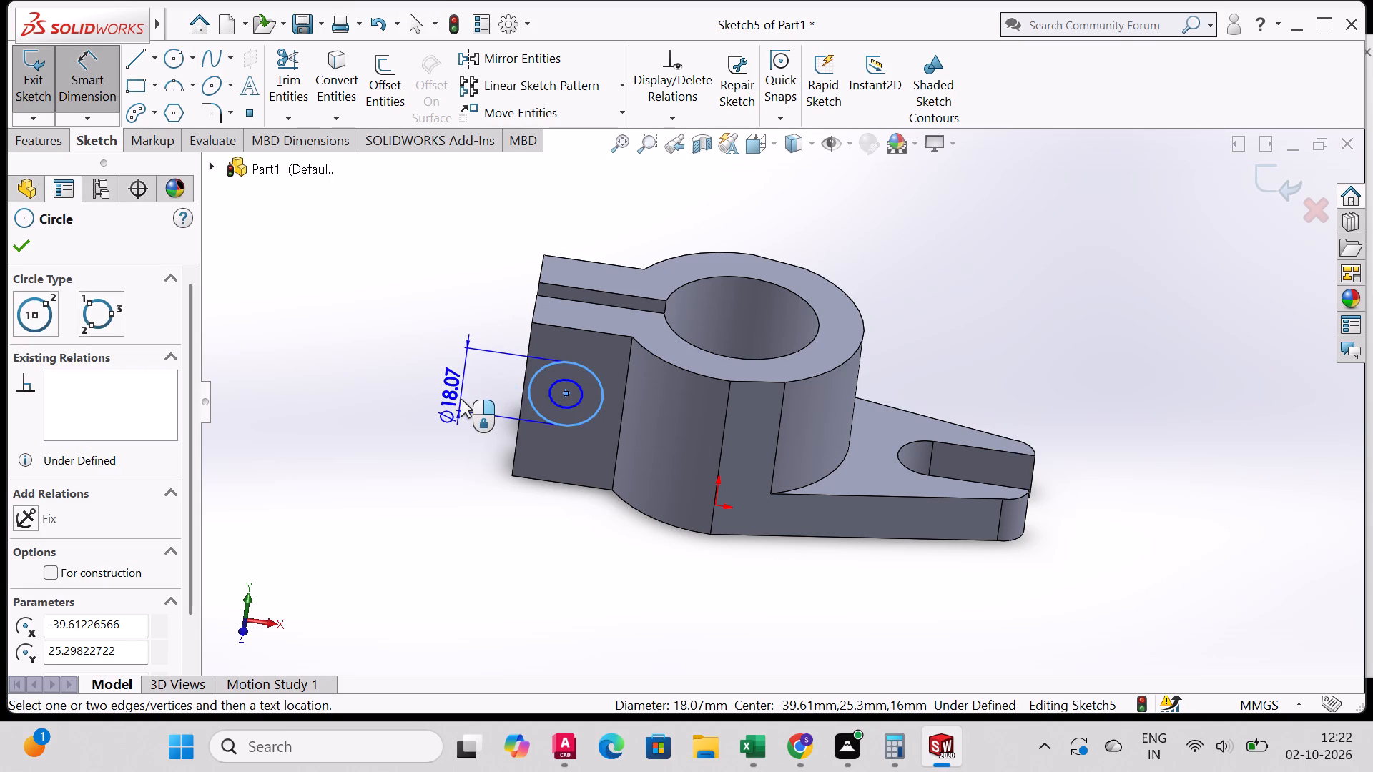
click(461, 399)
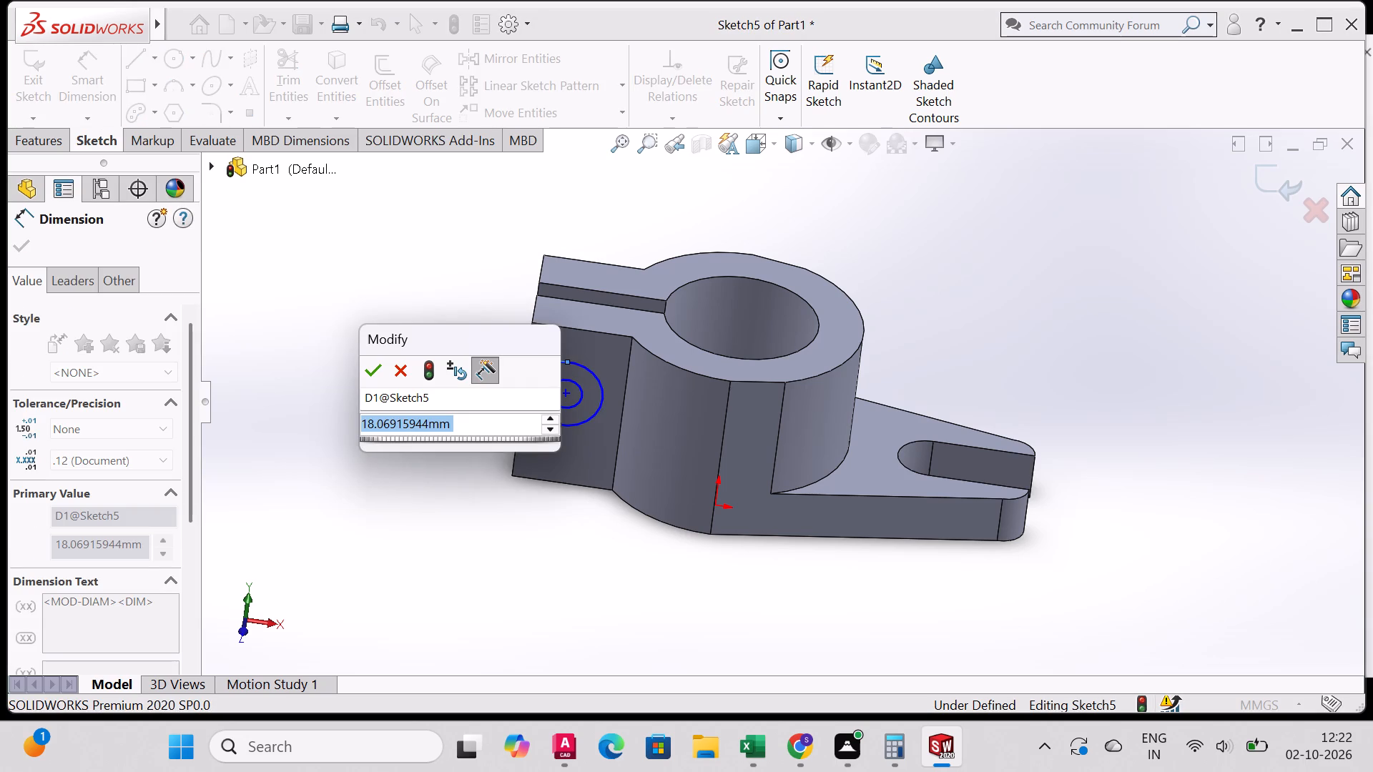
text(12)
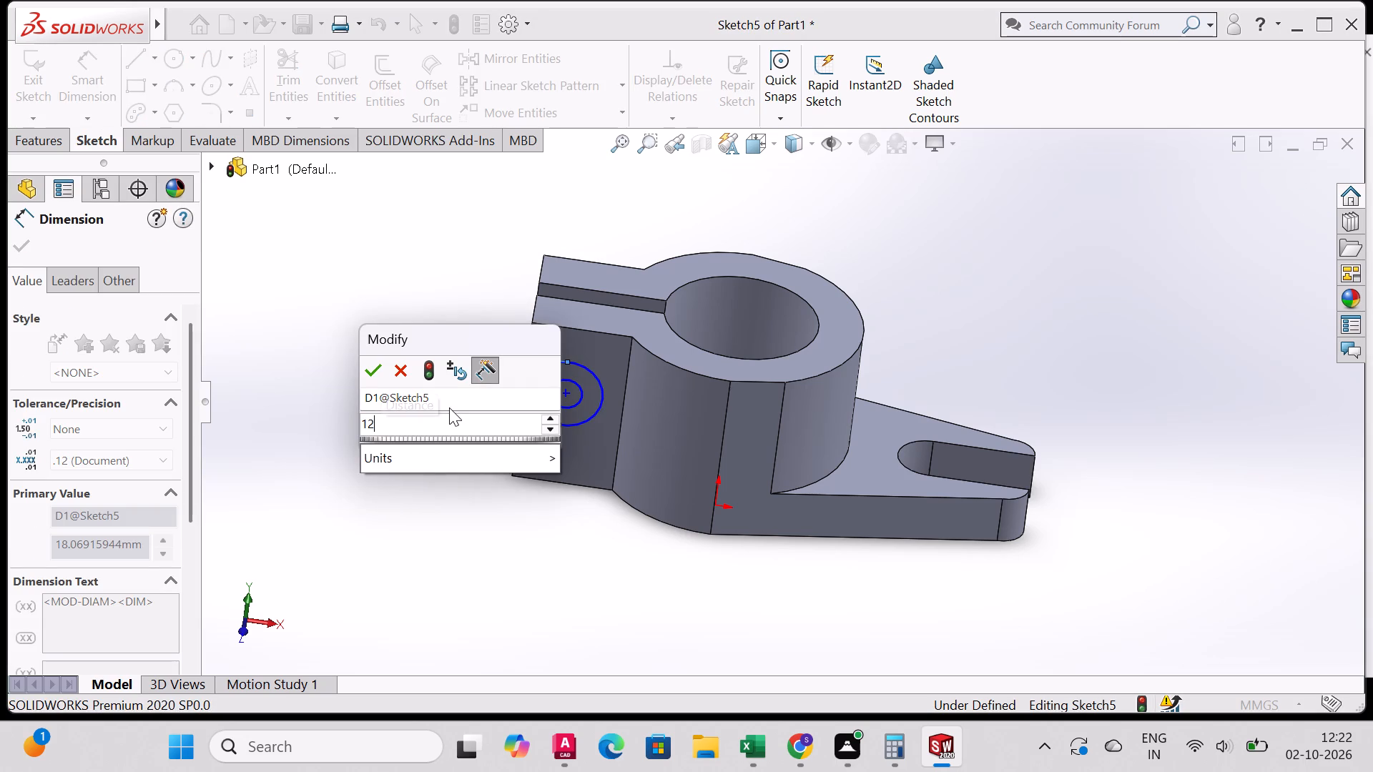
key(Return)
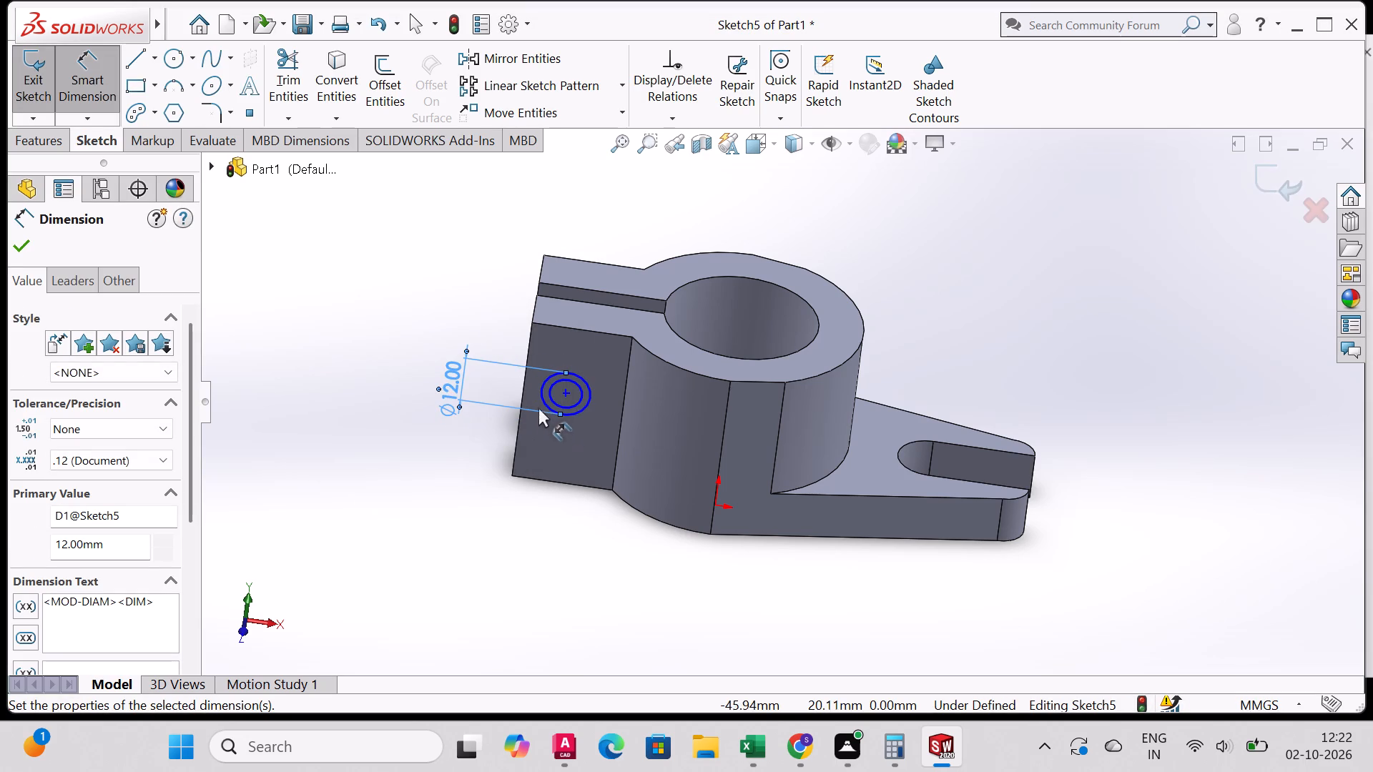
Dimension the other concentric circle, drawn as the inner one, to a 28 mm diameter.
click(556, 400)
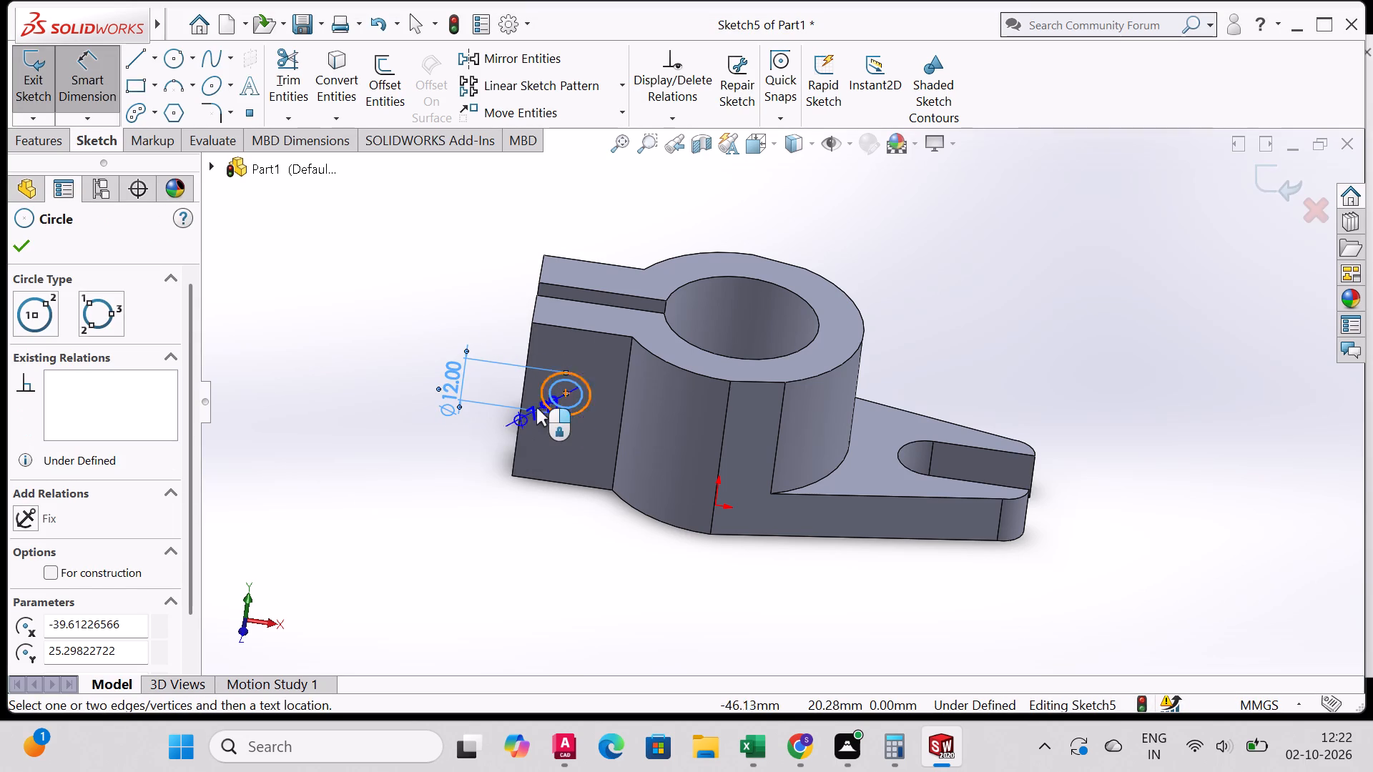
click(443, 455)
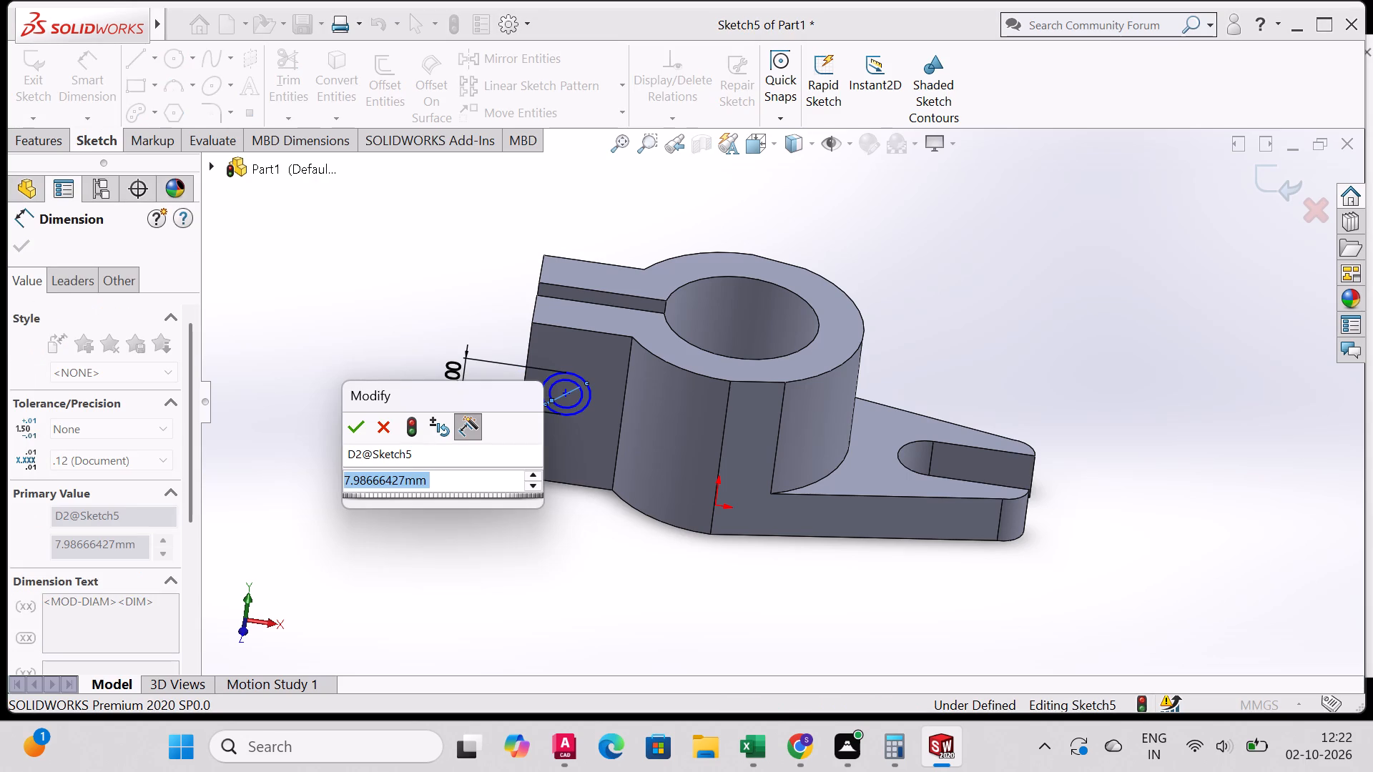
key(2)
key(8)
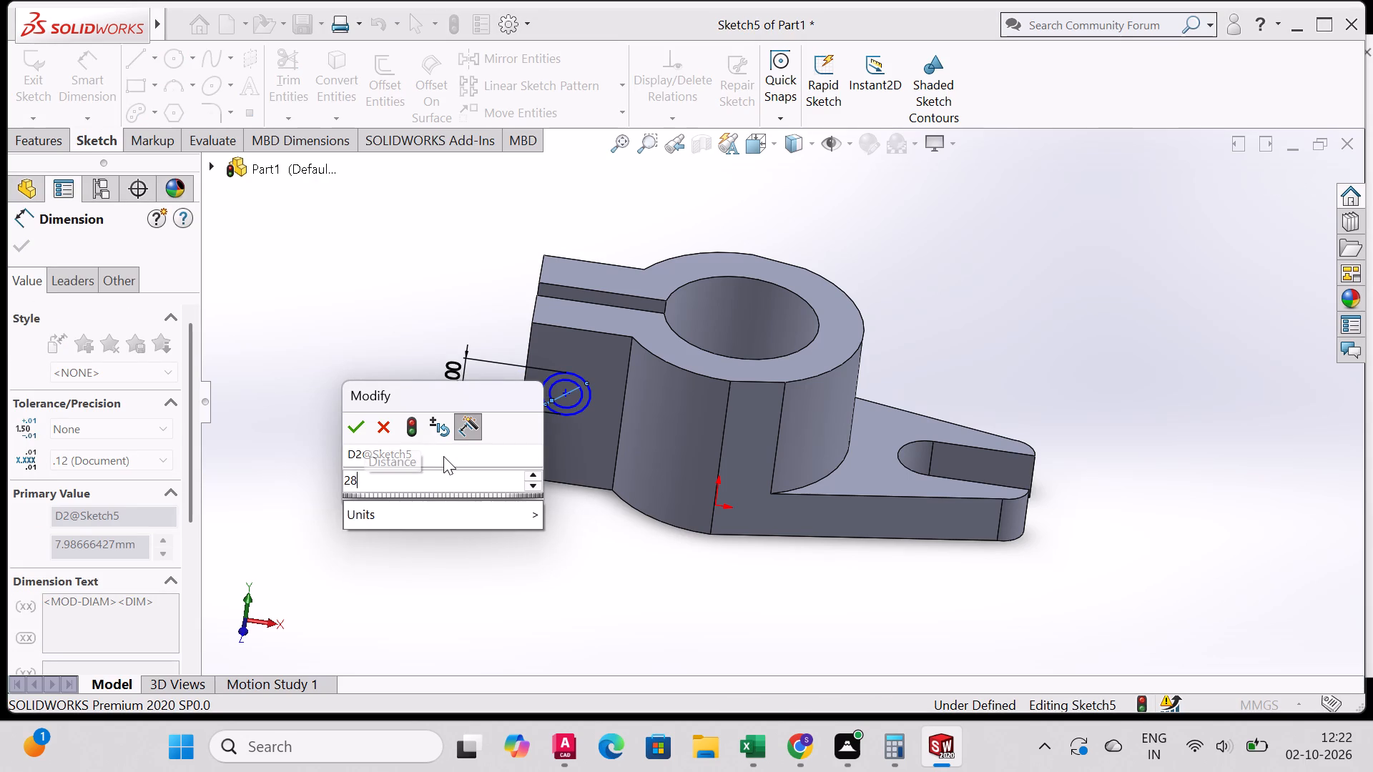
key(Return)
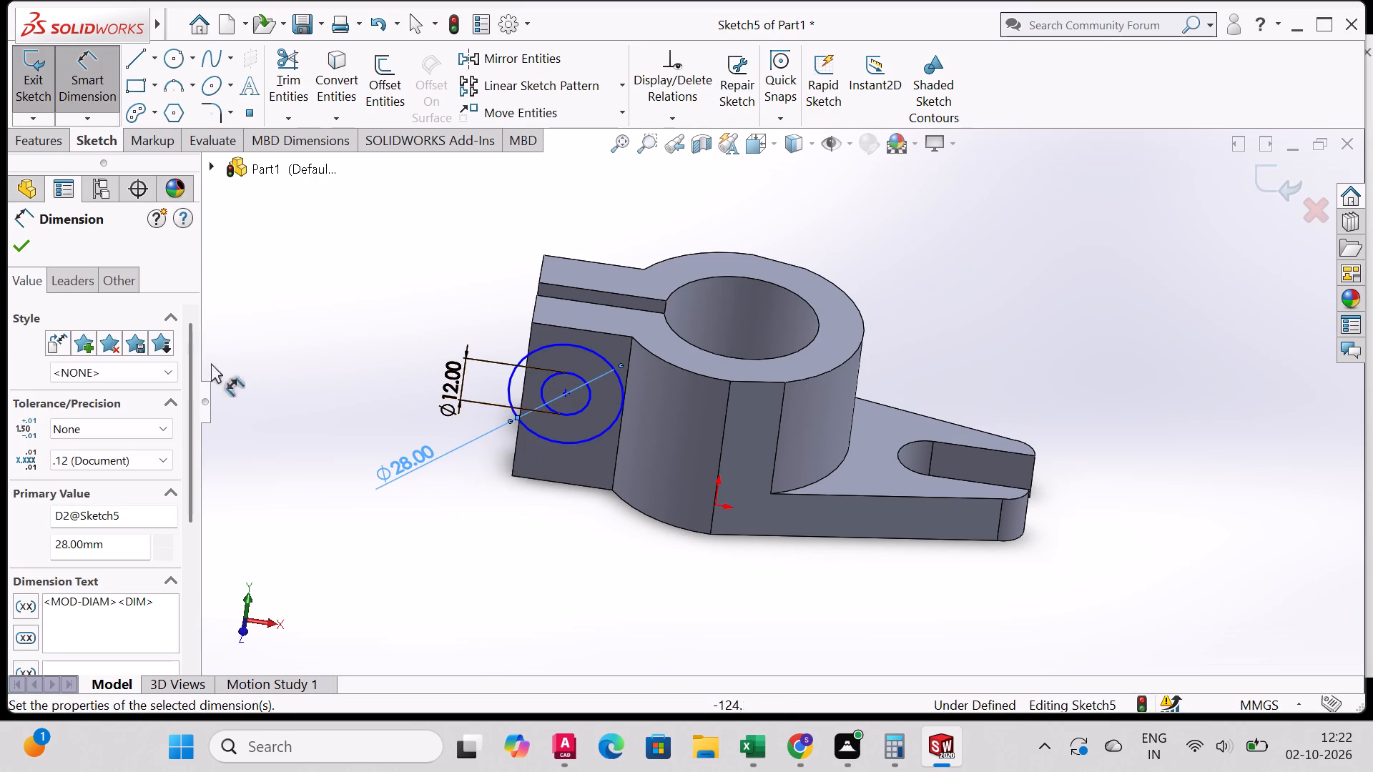
click(9, 247)
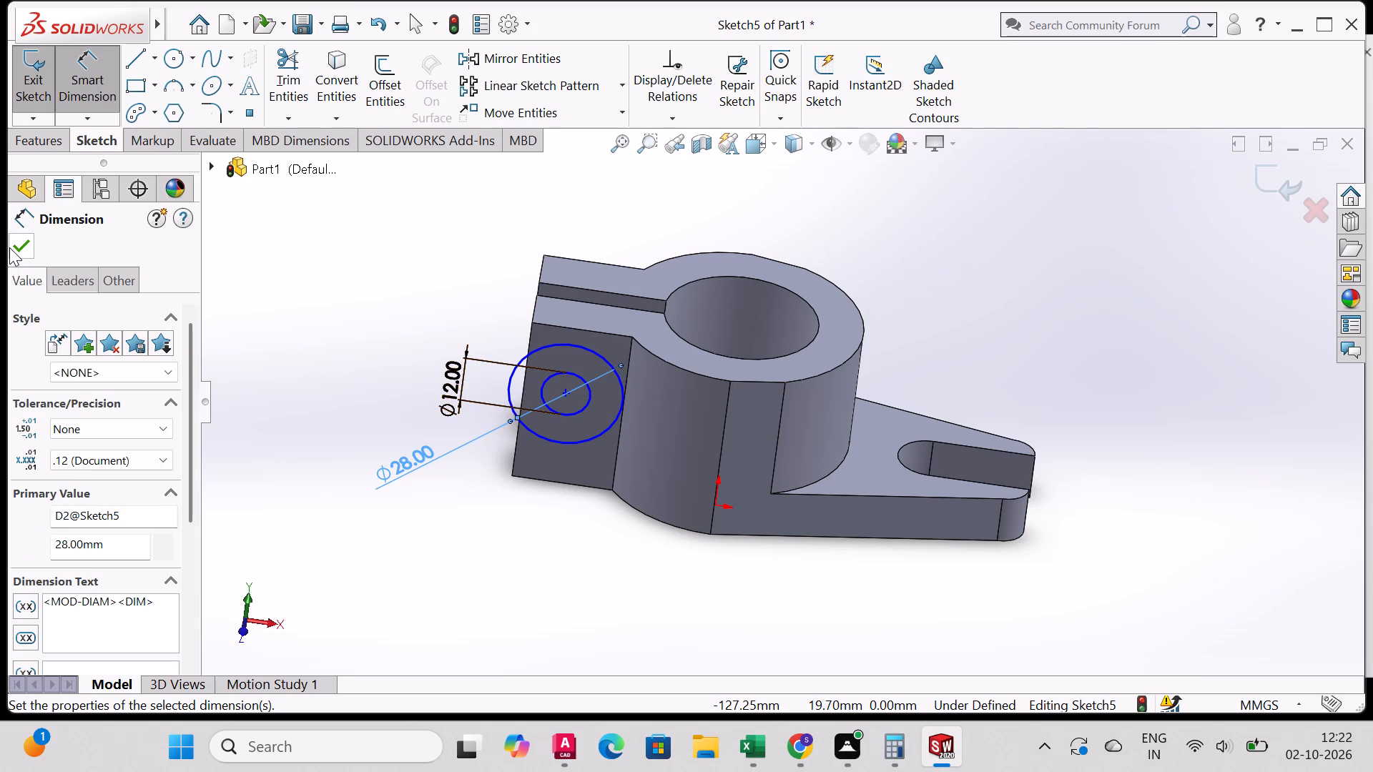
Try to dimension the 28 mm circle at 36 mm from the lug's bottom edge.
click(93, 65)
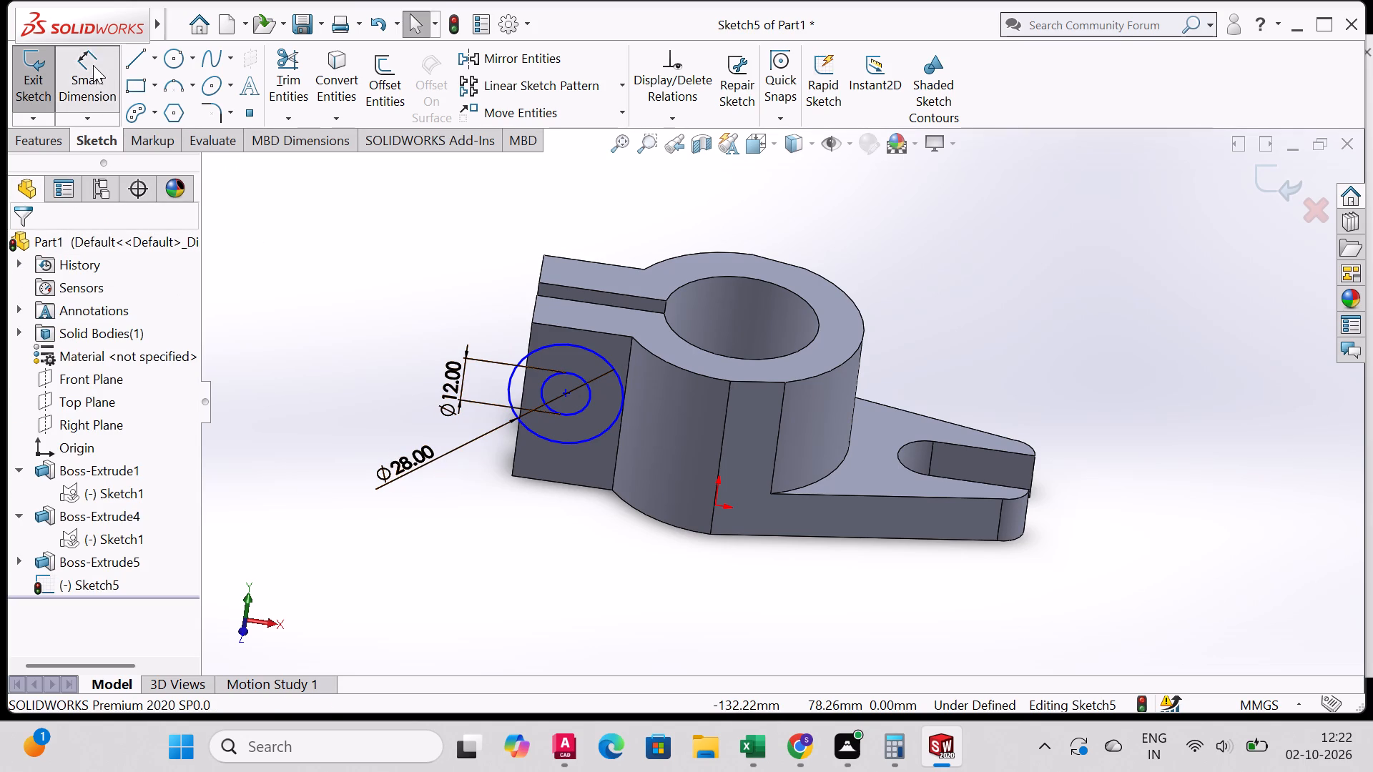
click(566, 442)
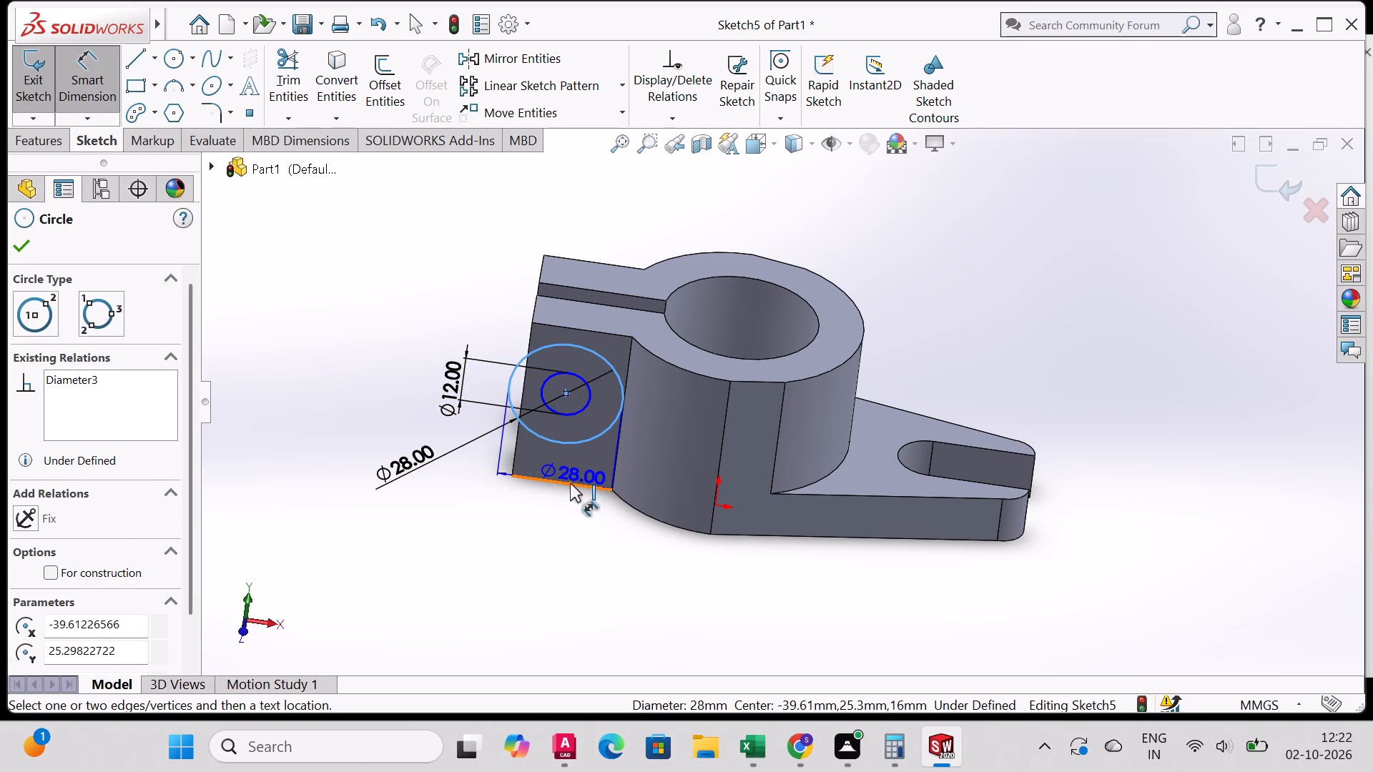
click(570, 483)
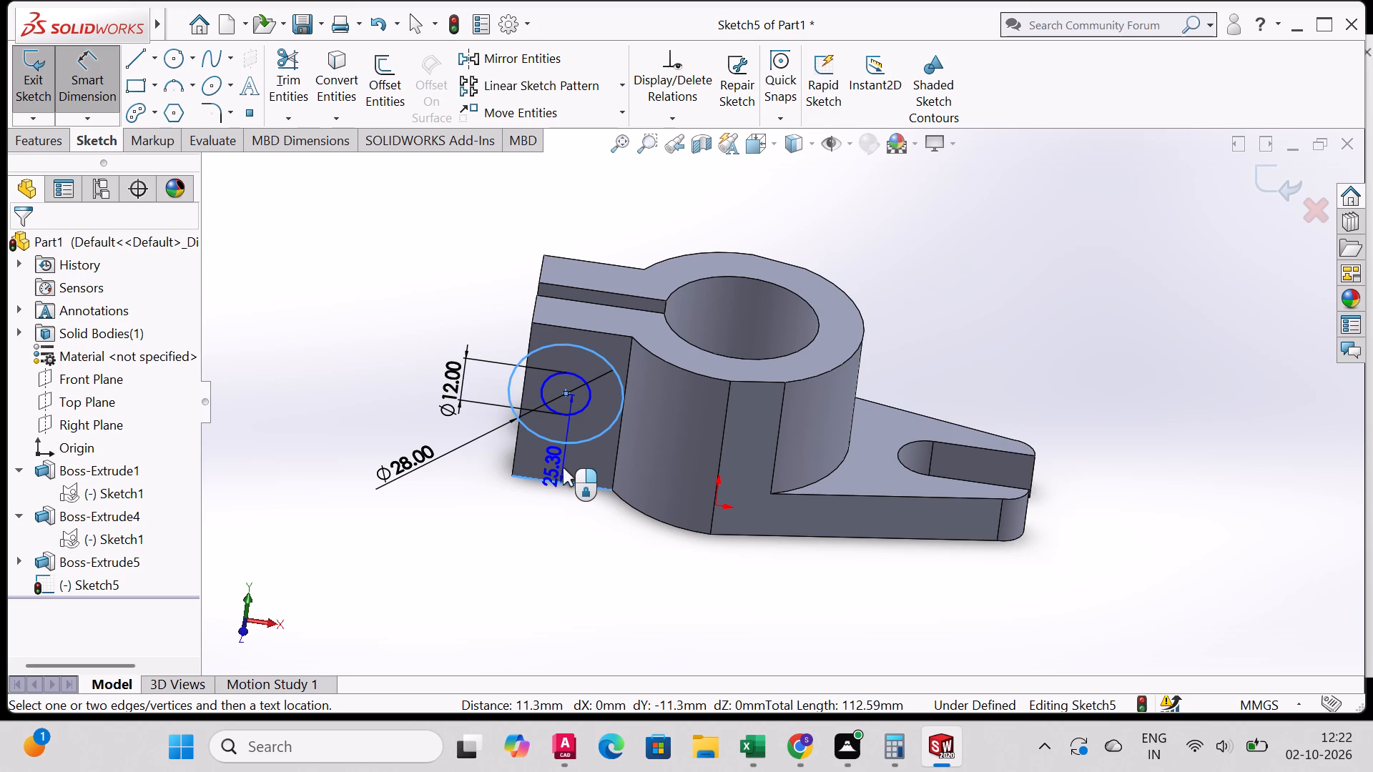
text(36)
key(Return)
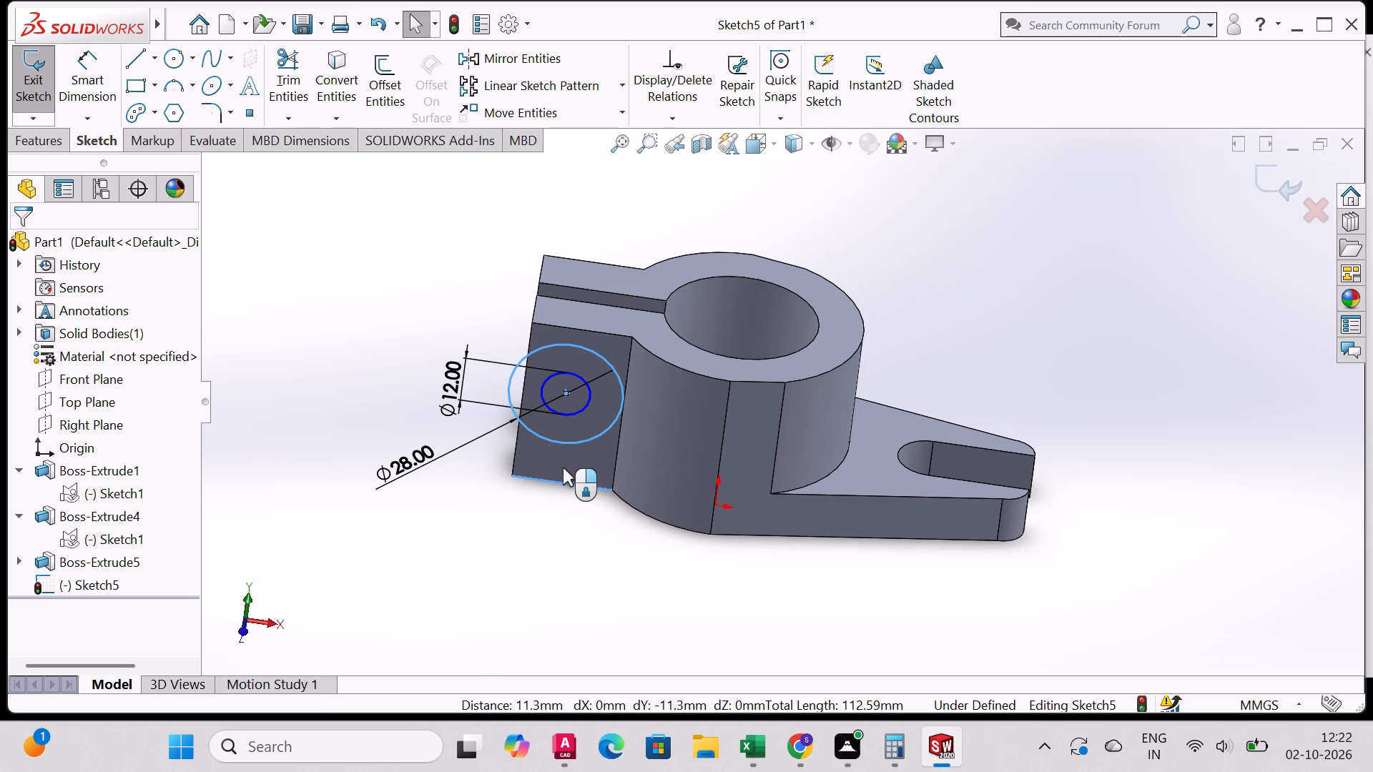
Dimension the circles' shared centre at 36 mm above the lug's bottom edge.
click(566, 392)
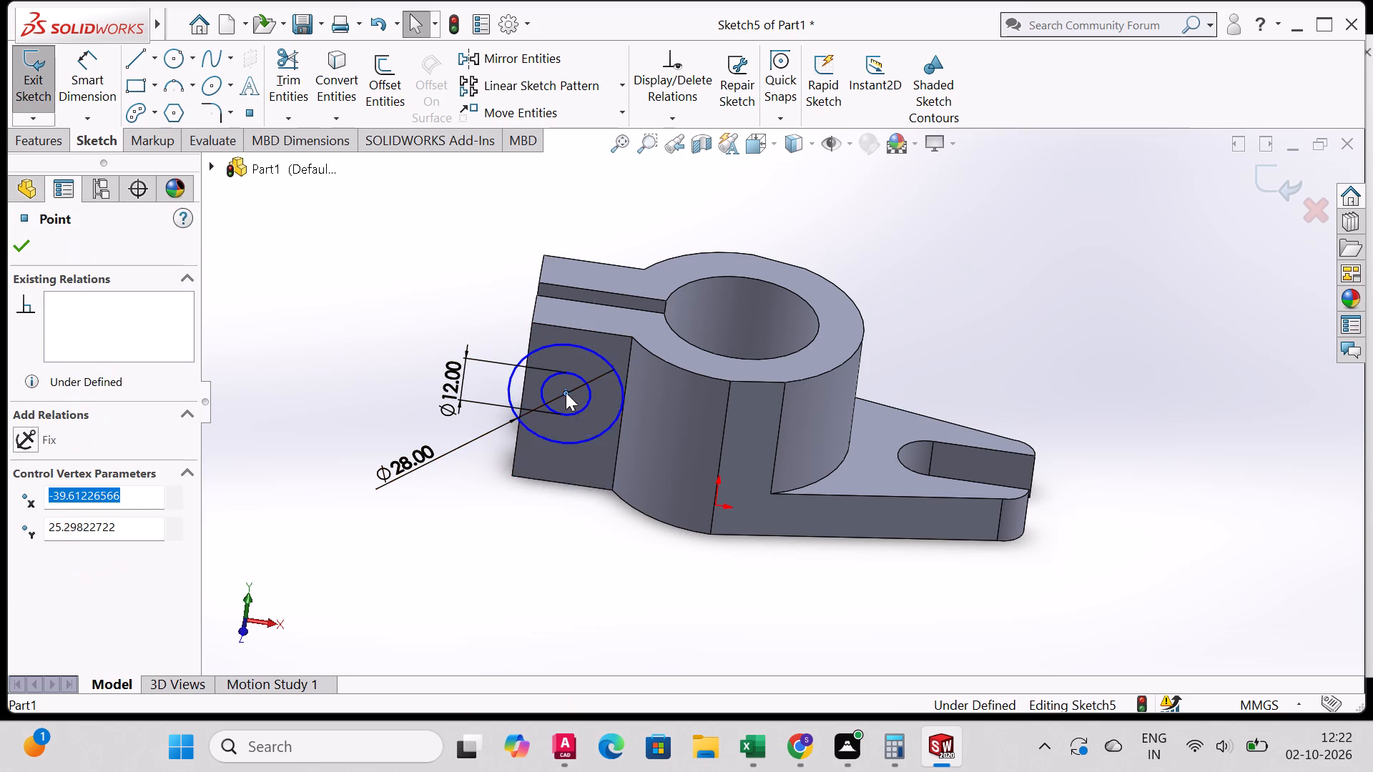
click(557, 482)
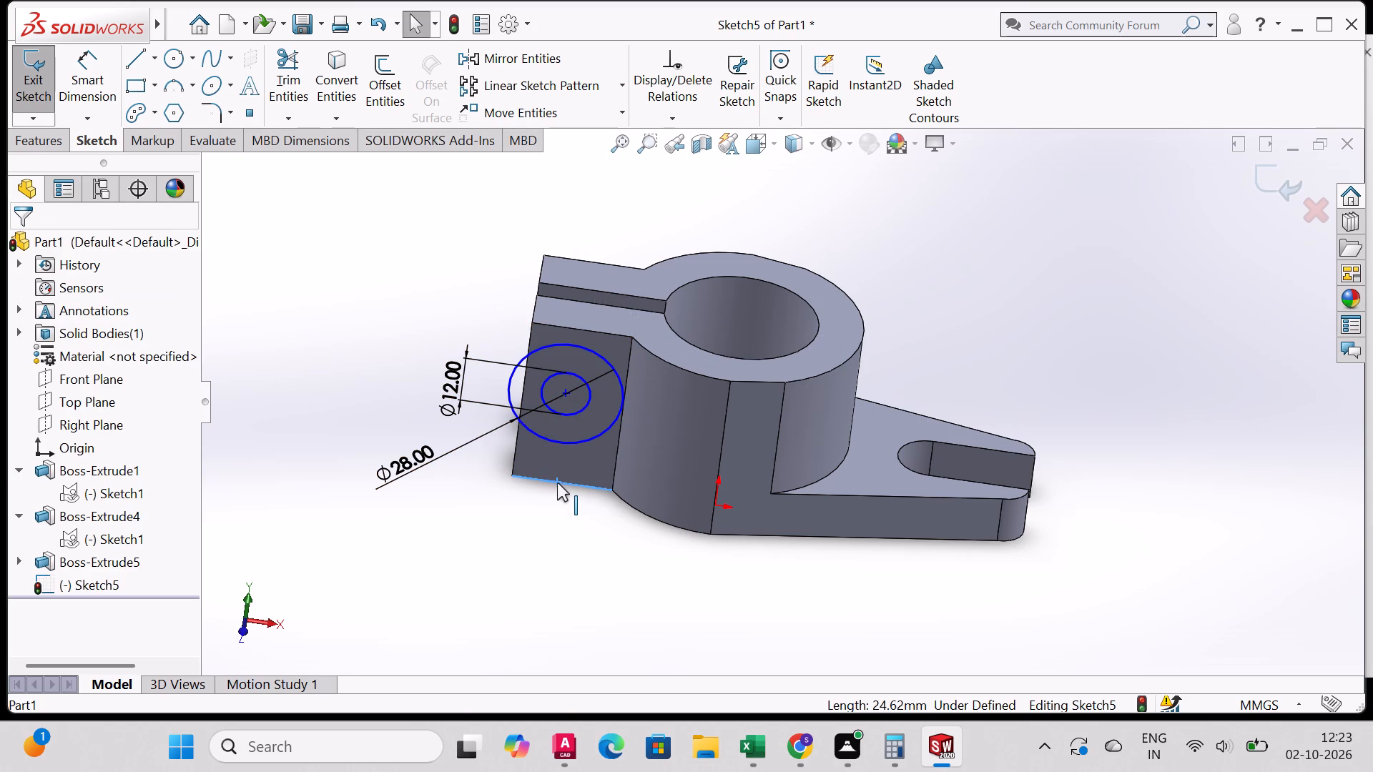
click(84, 64)
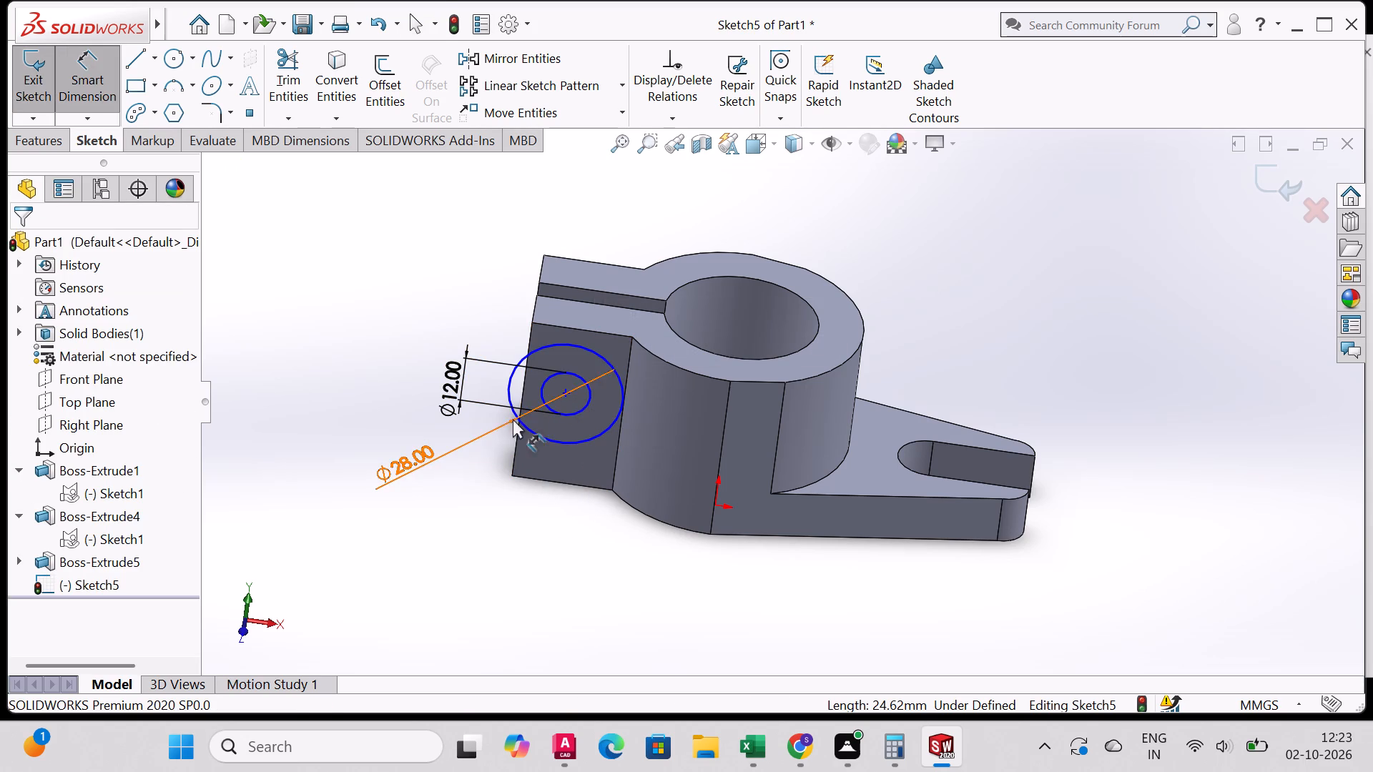
click(564, 392)
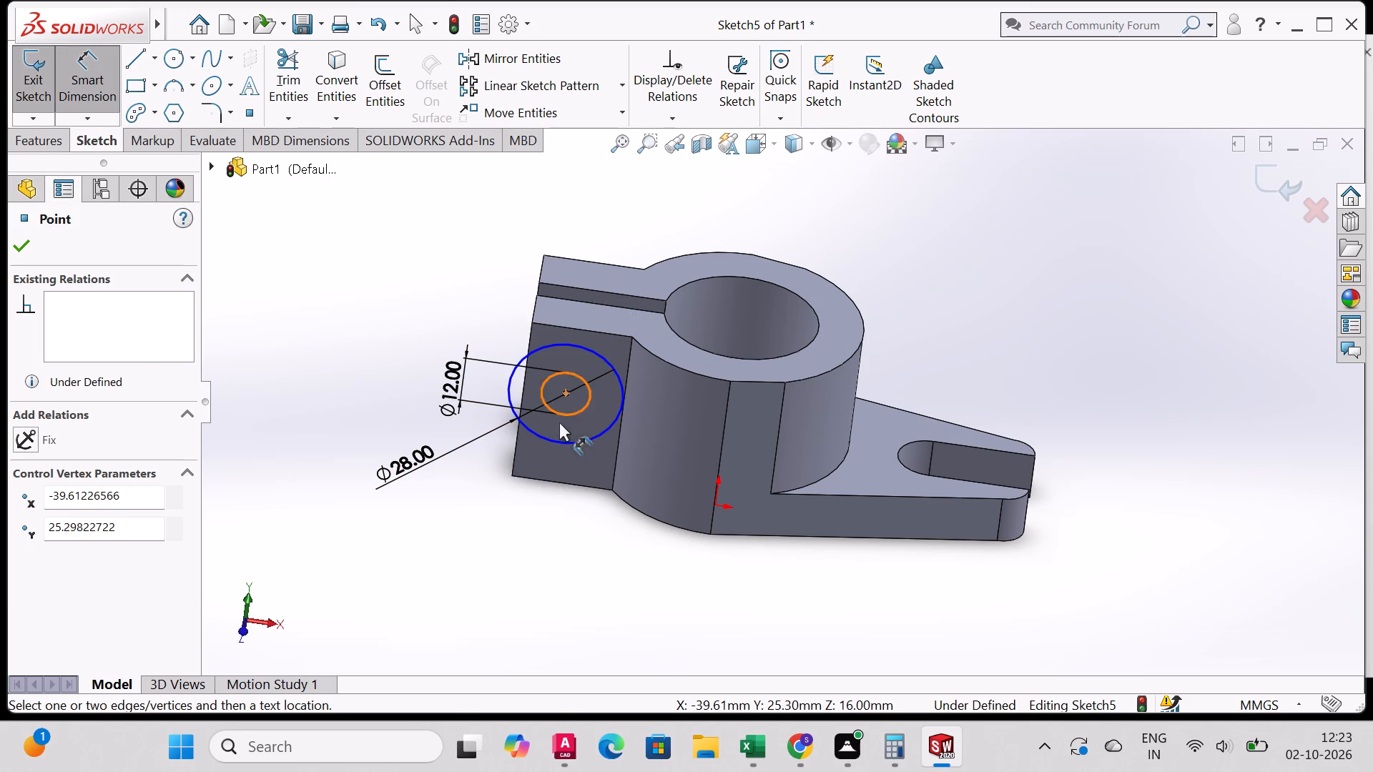
click(566, 394)
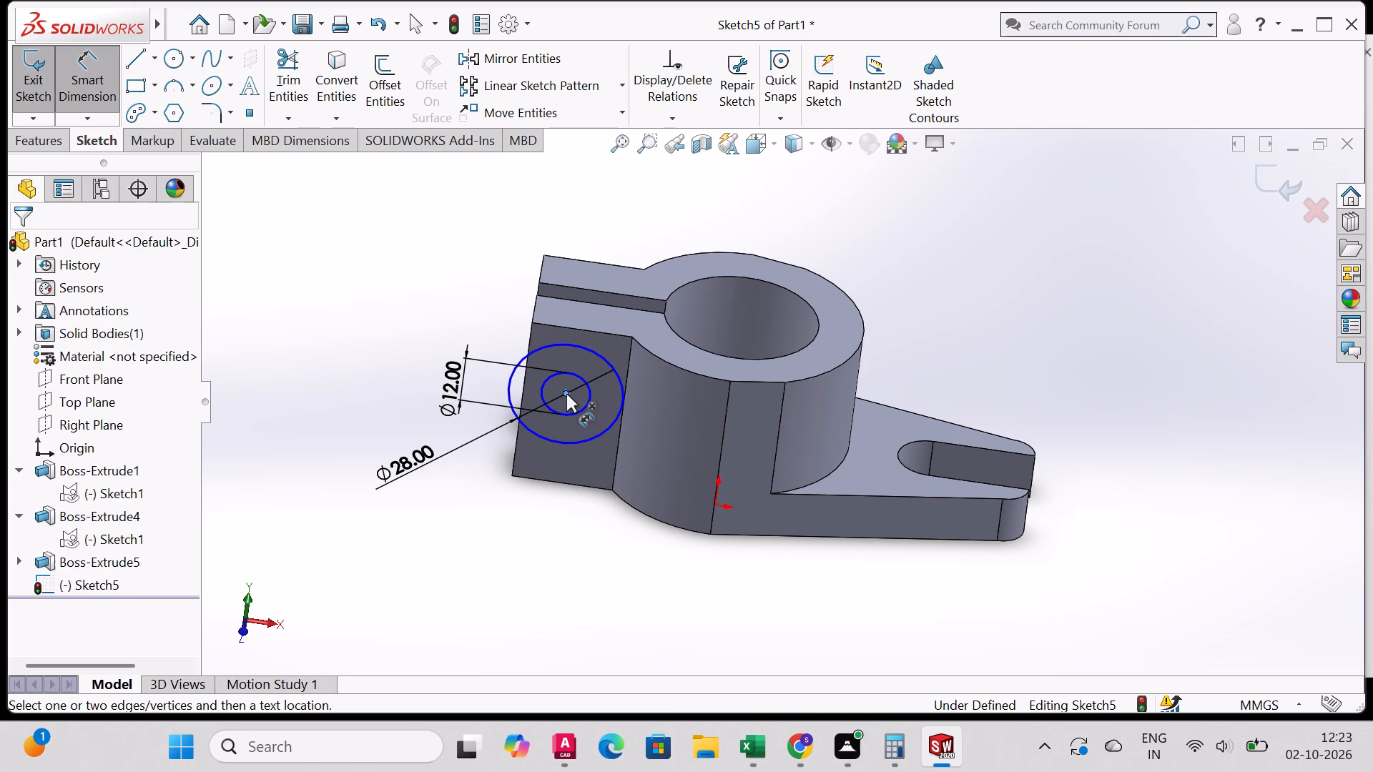
click(554, 480)
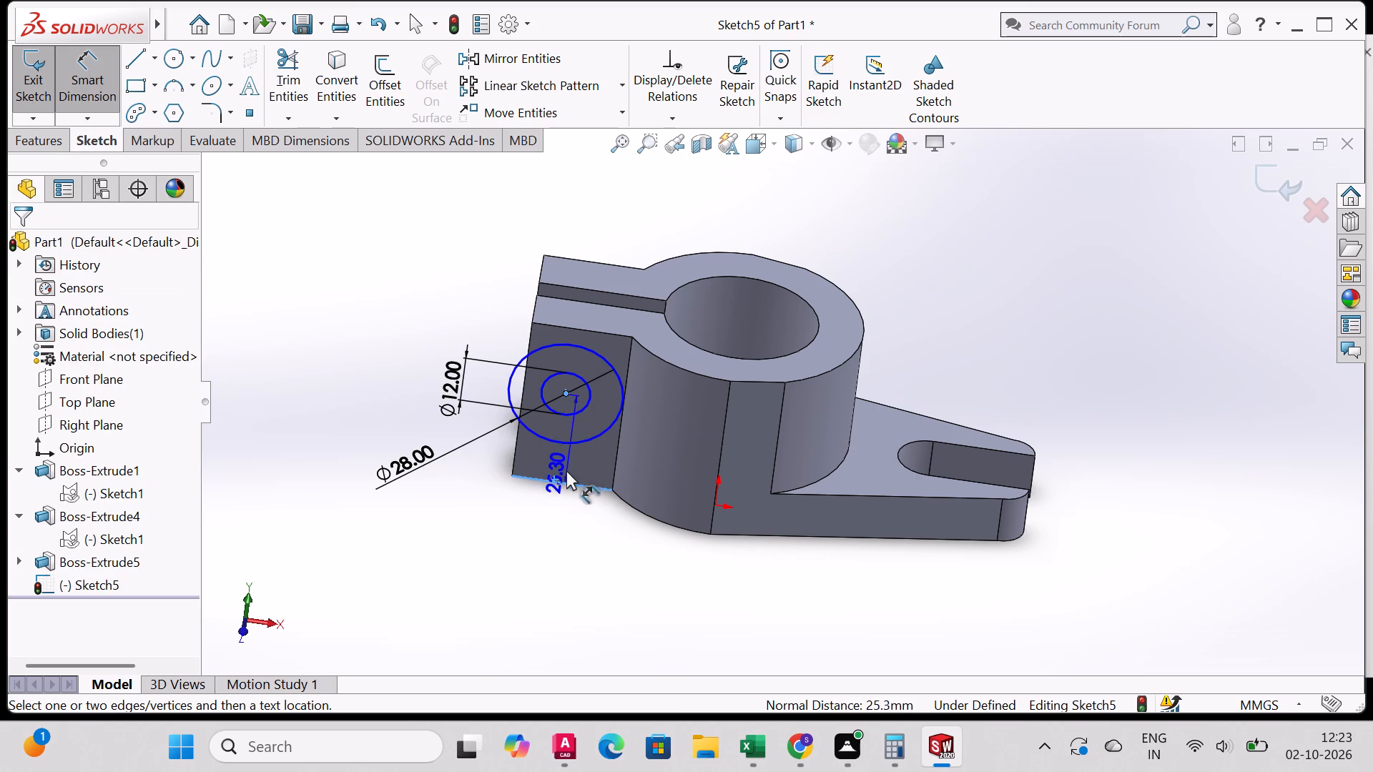
click(566, 463)
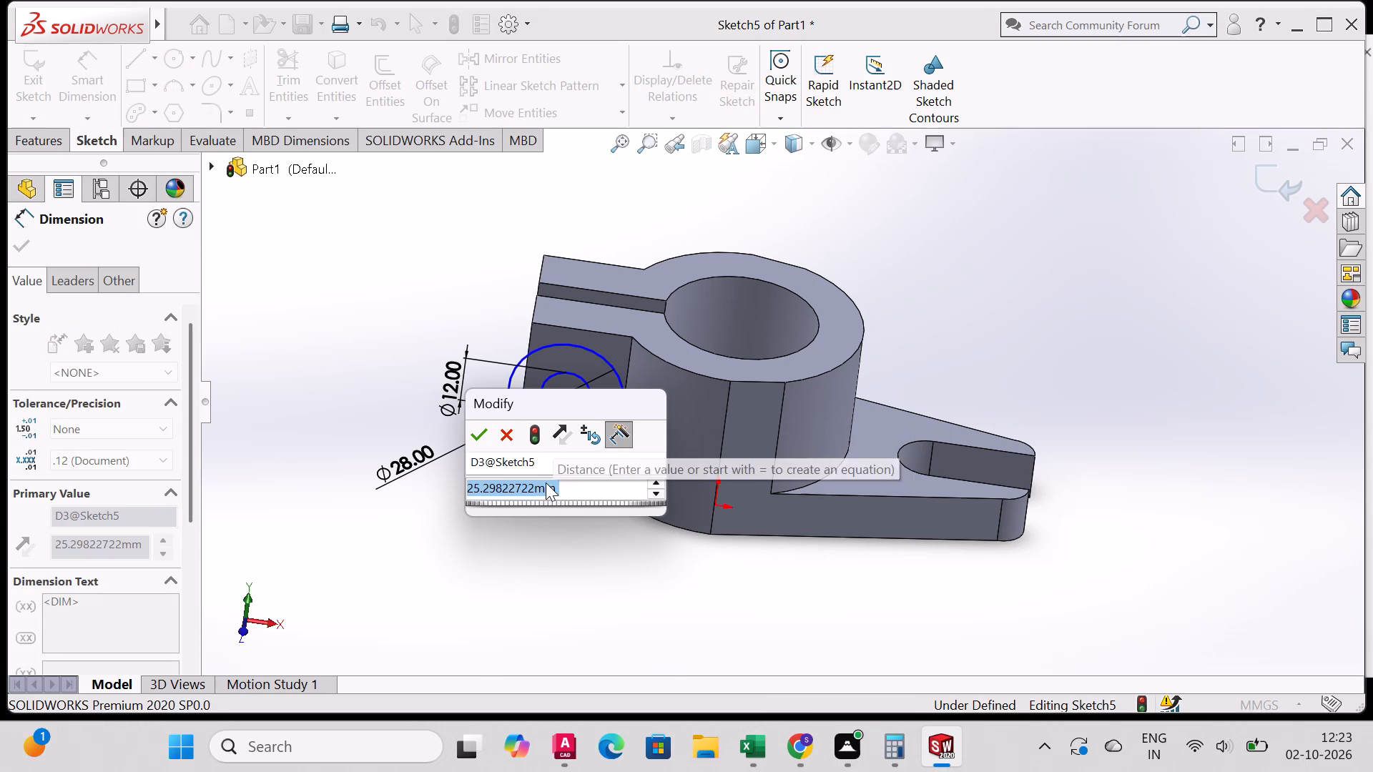
text(36)
click(481, 436)
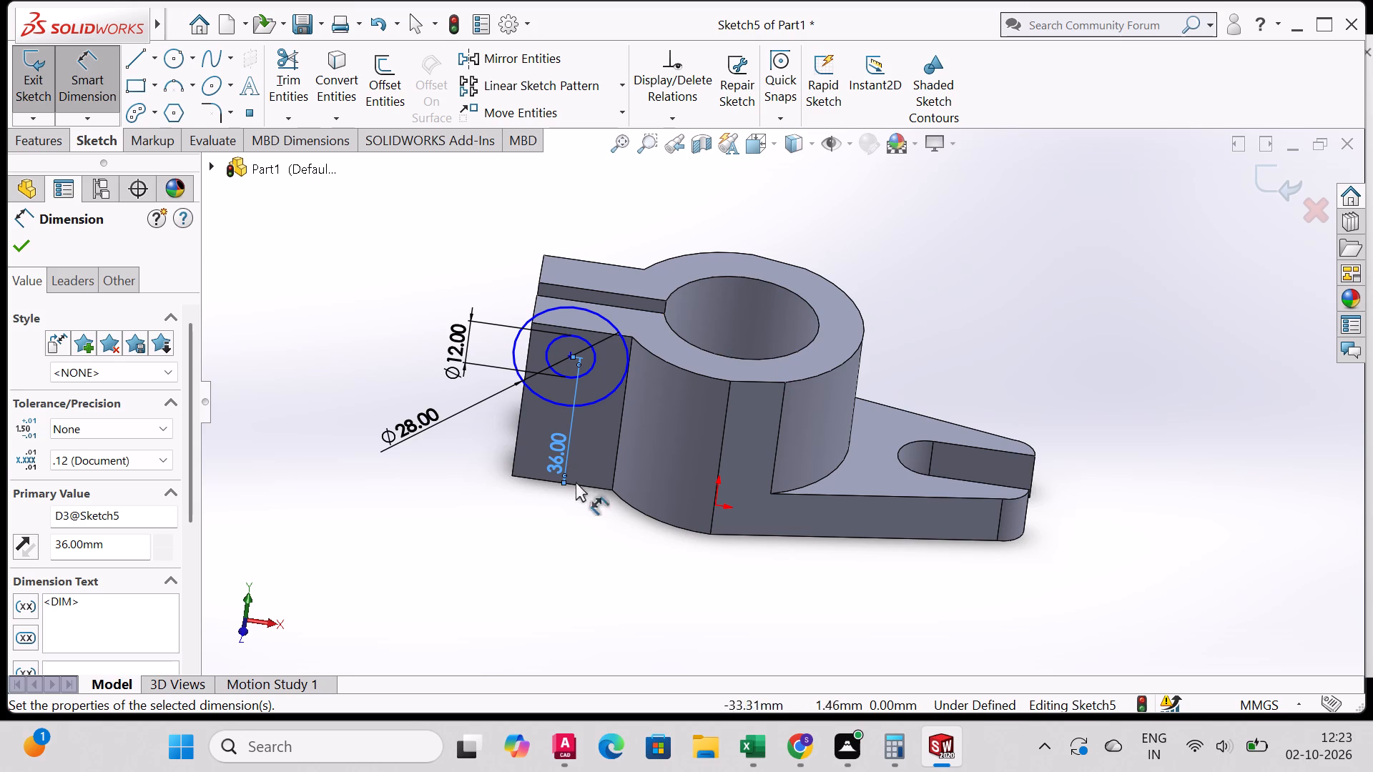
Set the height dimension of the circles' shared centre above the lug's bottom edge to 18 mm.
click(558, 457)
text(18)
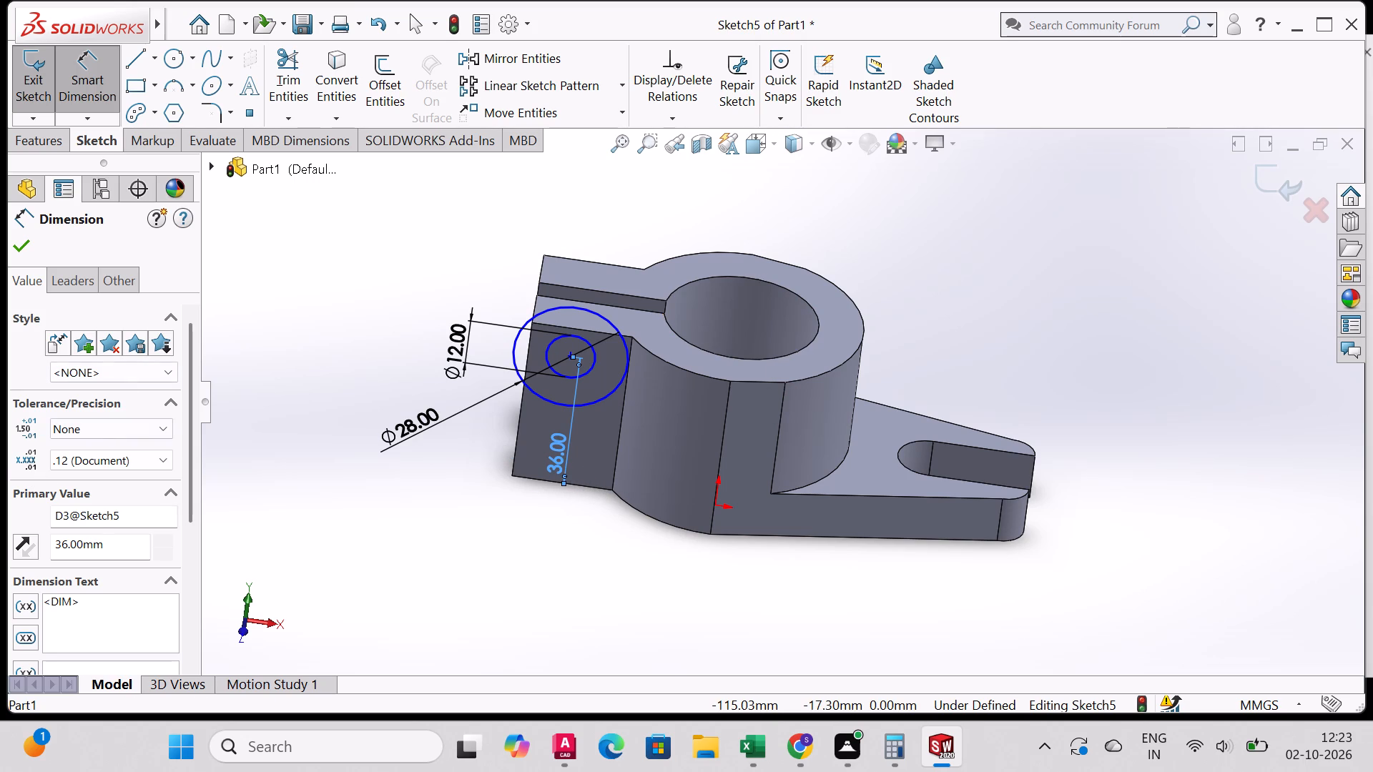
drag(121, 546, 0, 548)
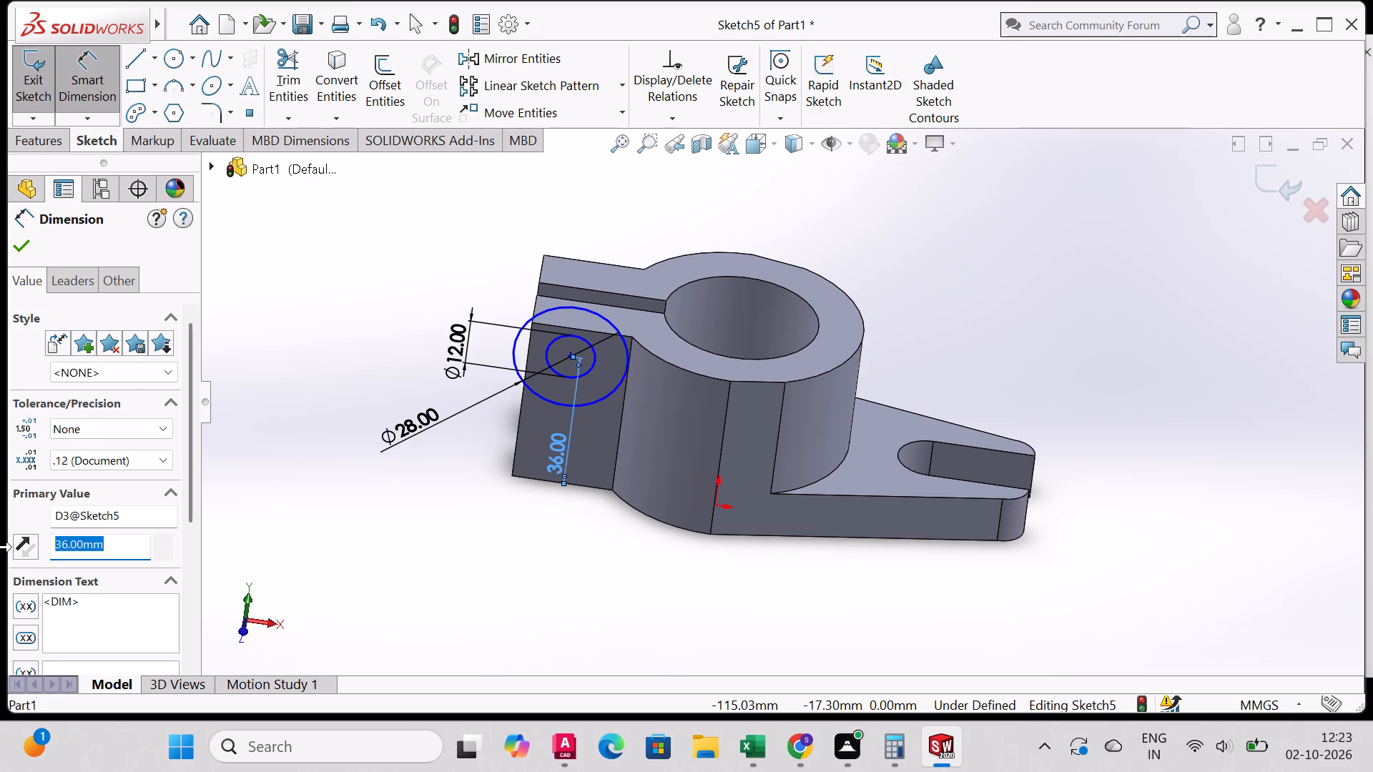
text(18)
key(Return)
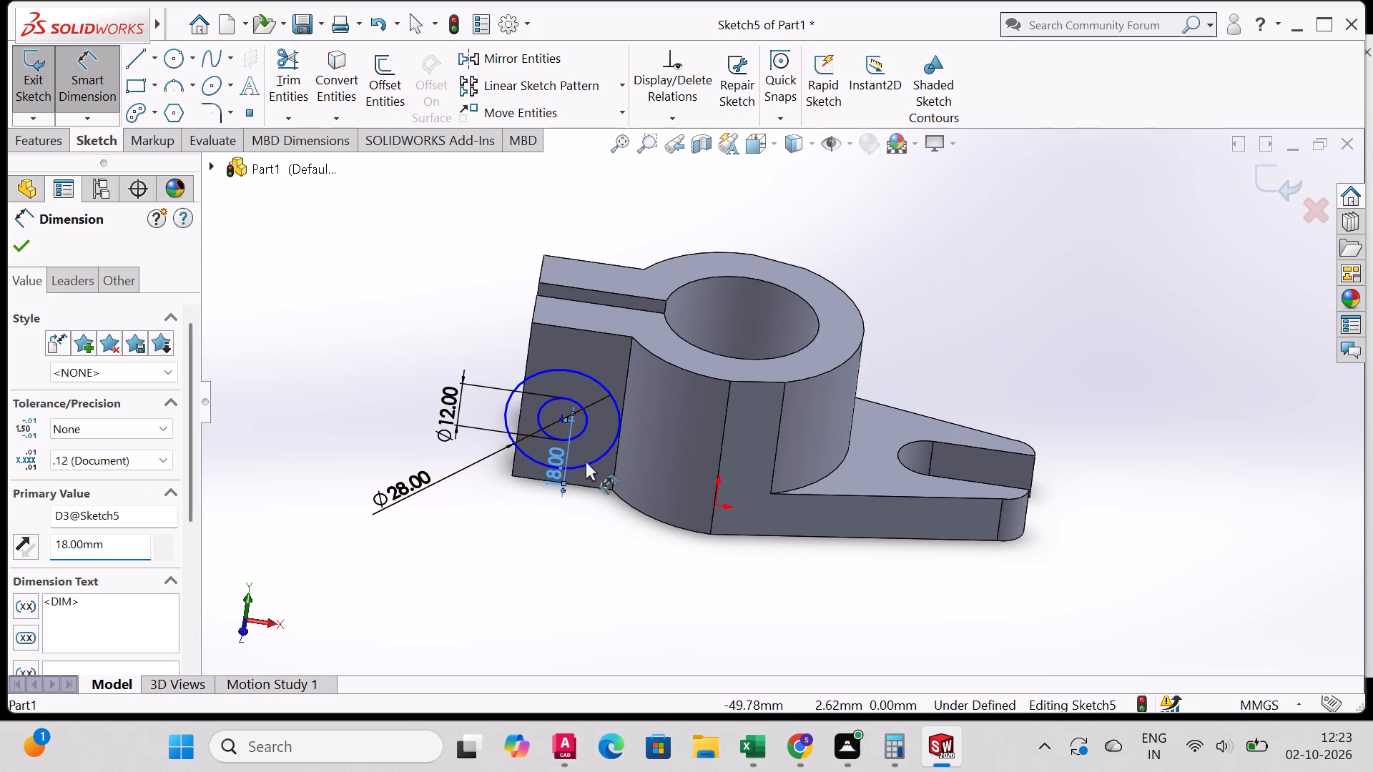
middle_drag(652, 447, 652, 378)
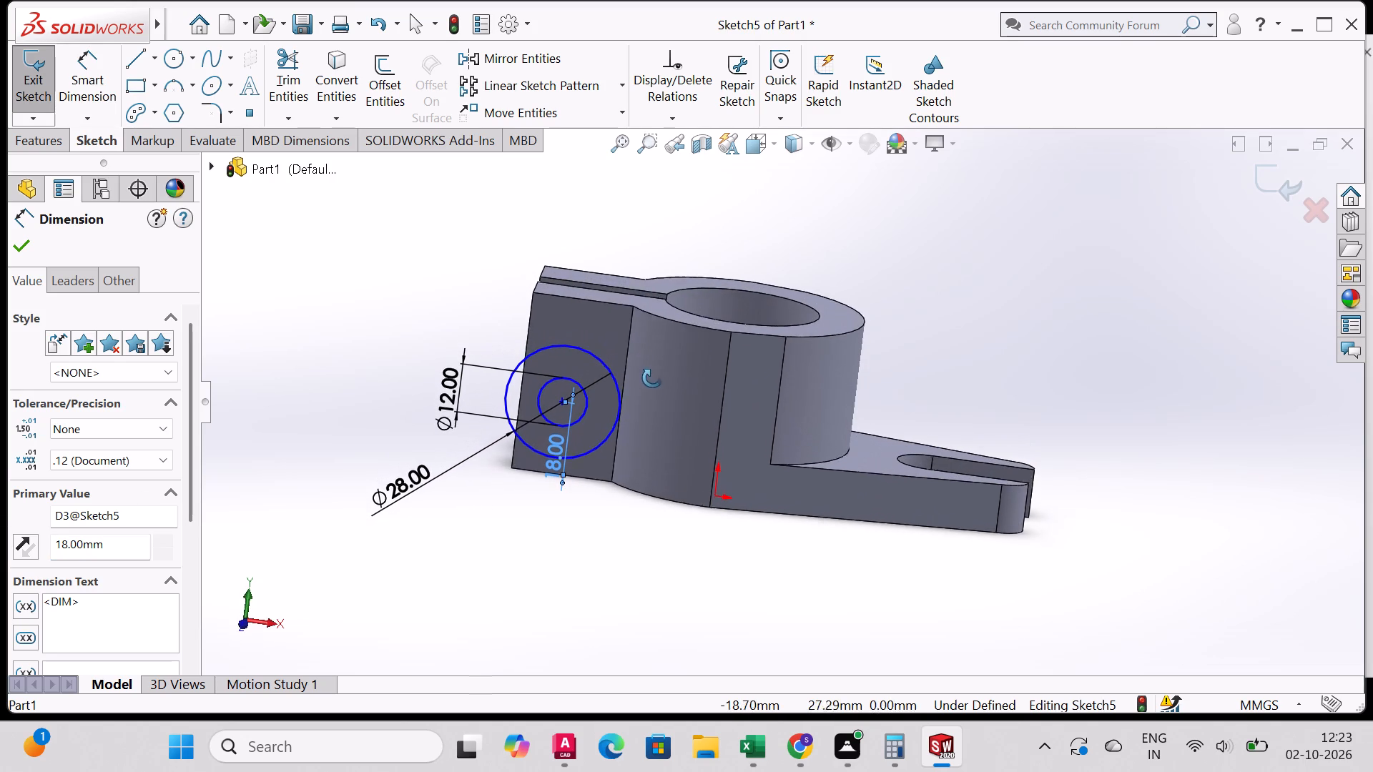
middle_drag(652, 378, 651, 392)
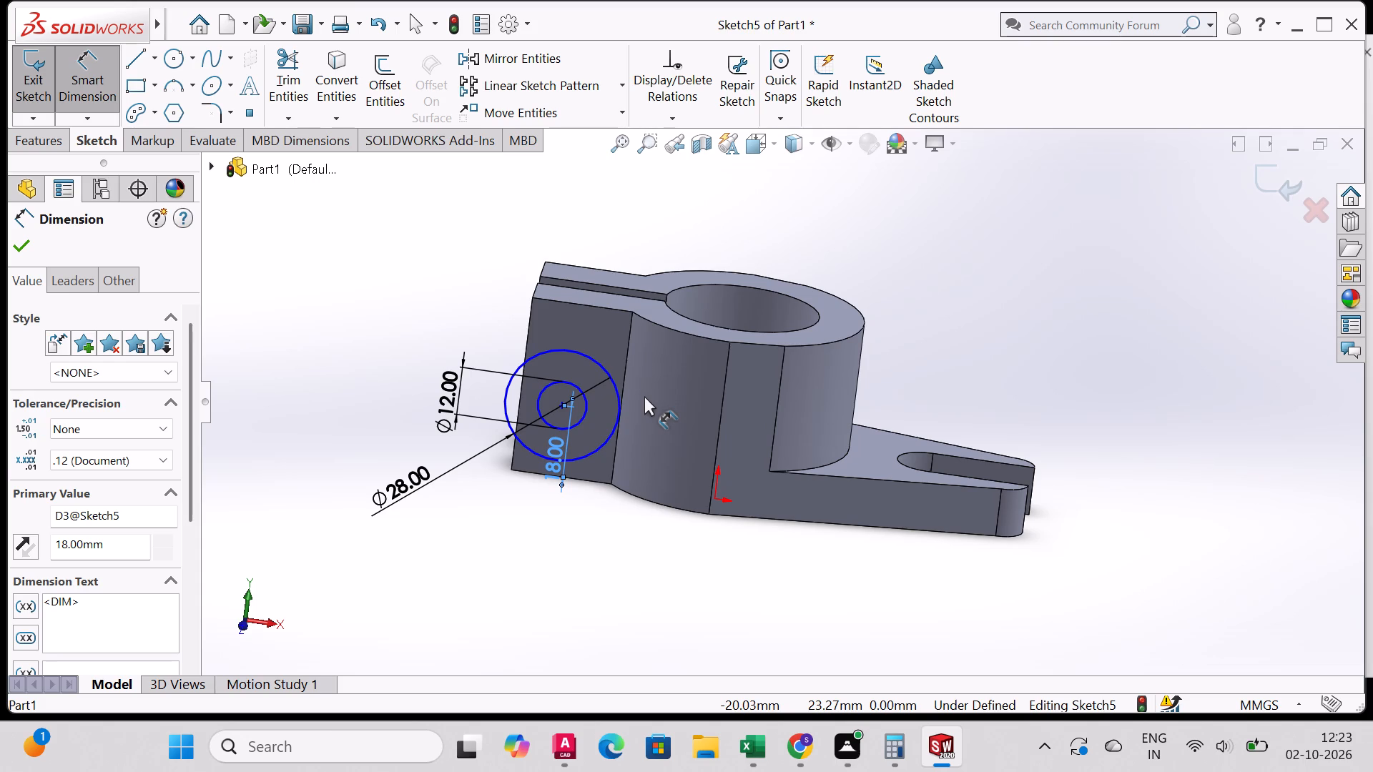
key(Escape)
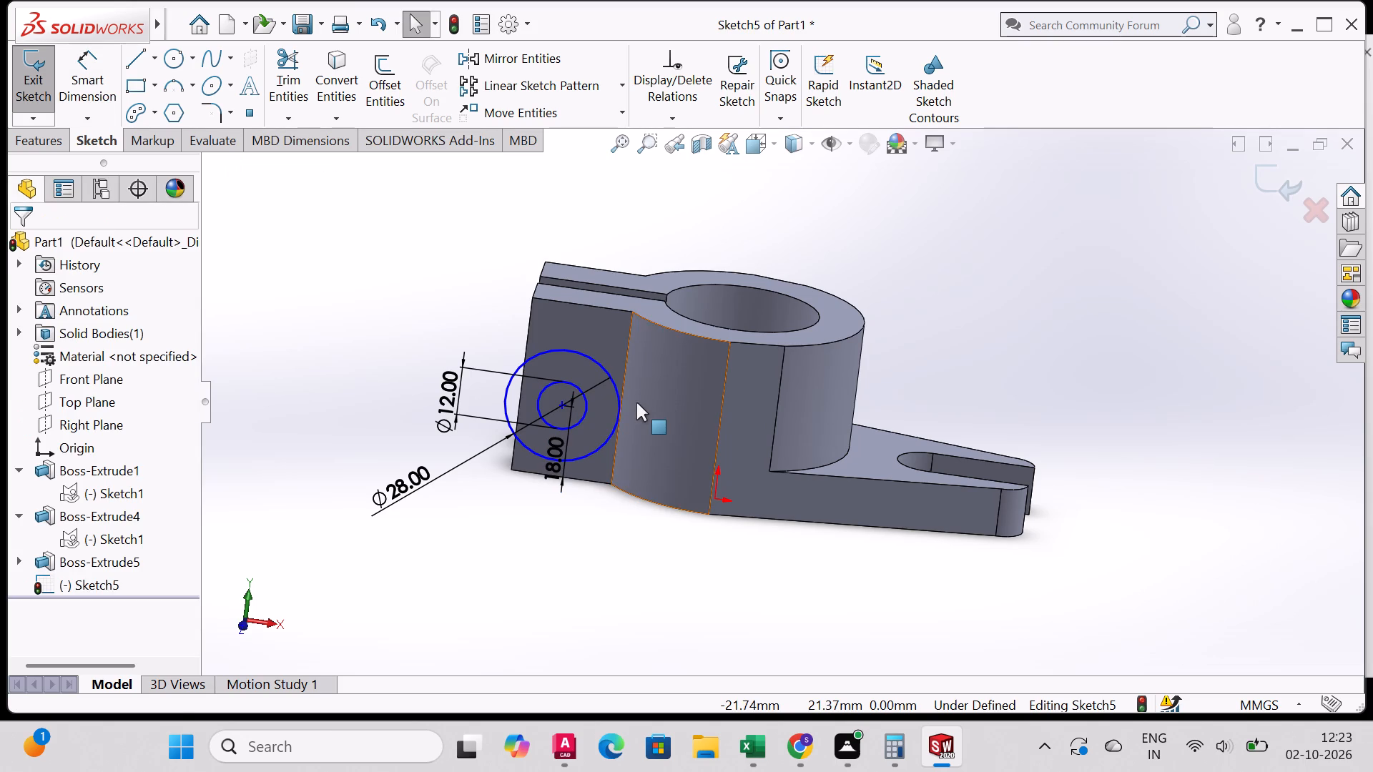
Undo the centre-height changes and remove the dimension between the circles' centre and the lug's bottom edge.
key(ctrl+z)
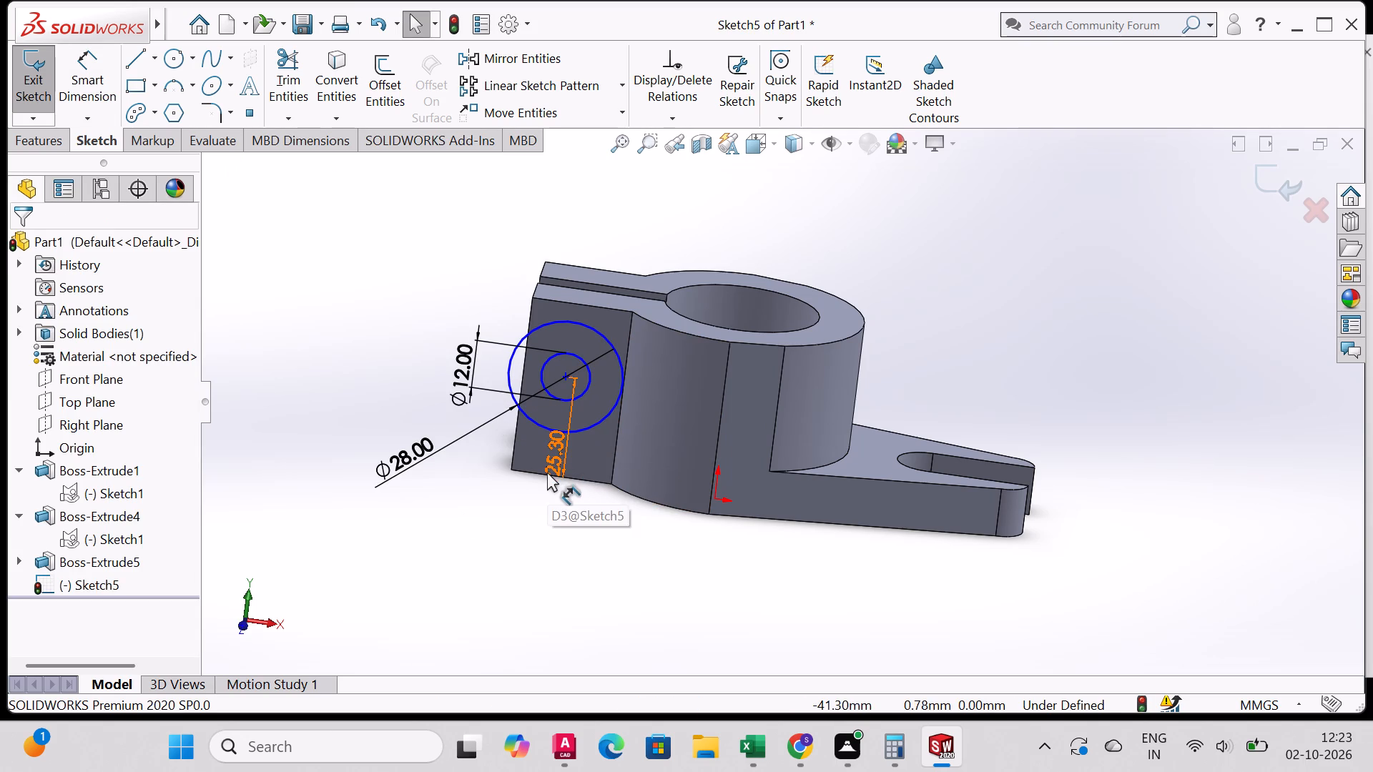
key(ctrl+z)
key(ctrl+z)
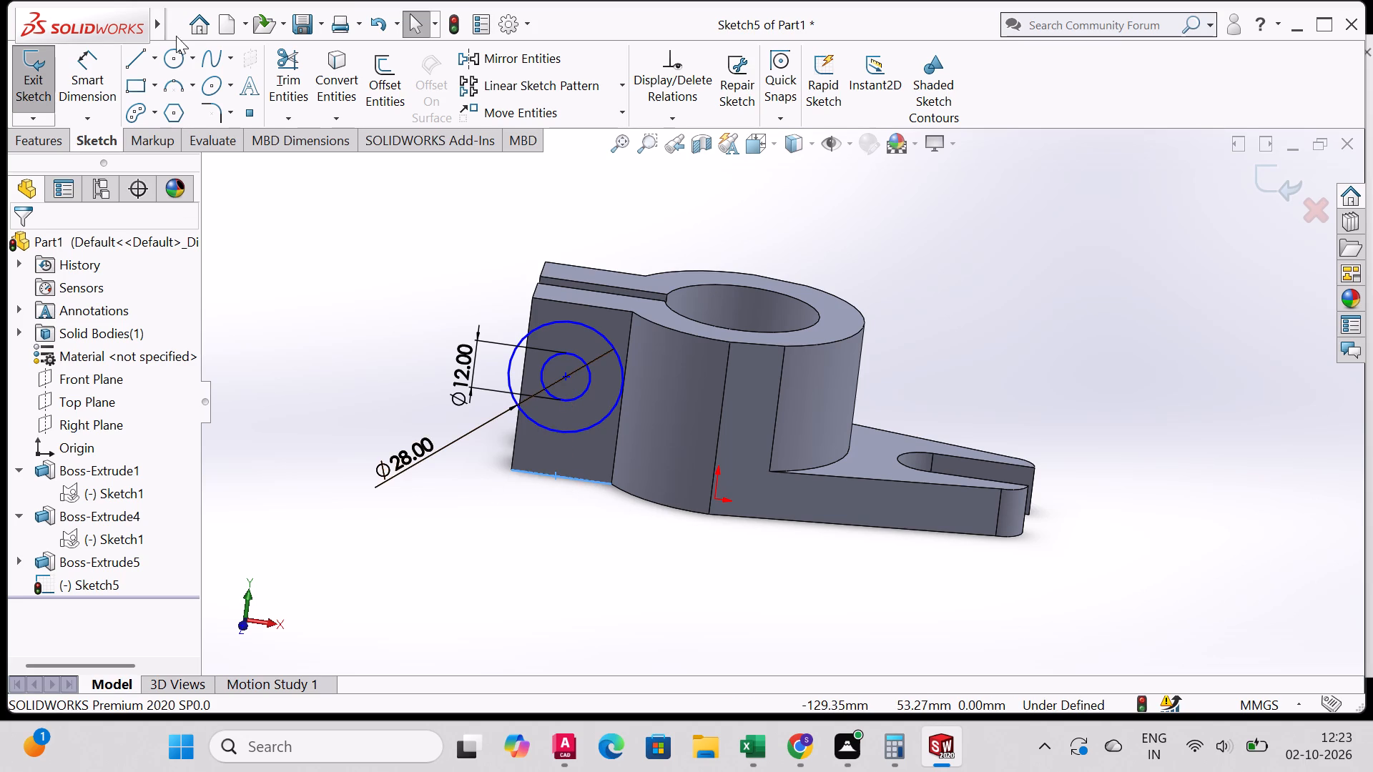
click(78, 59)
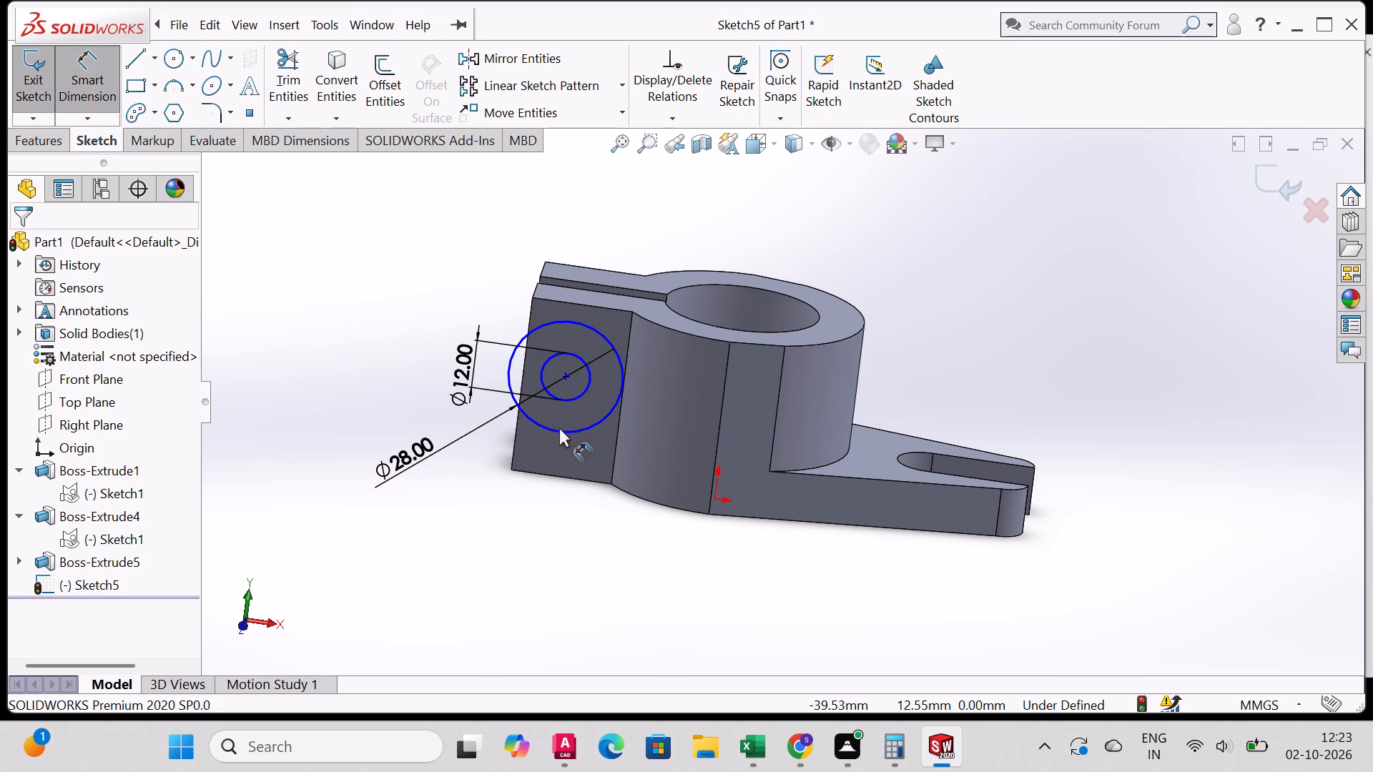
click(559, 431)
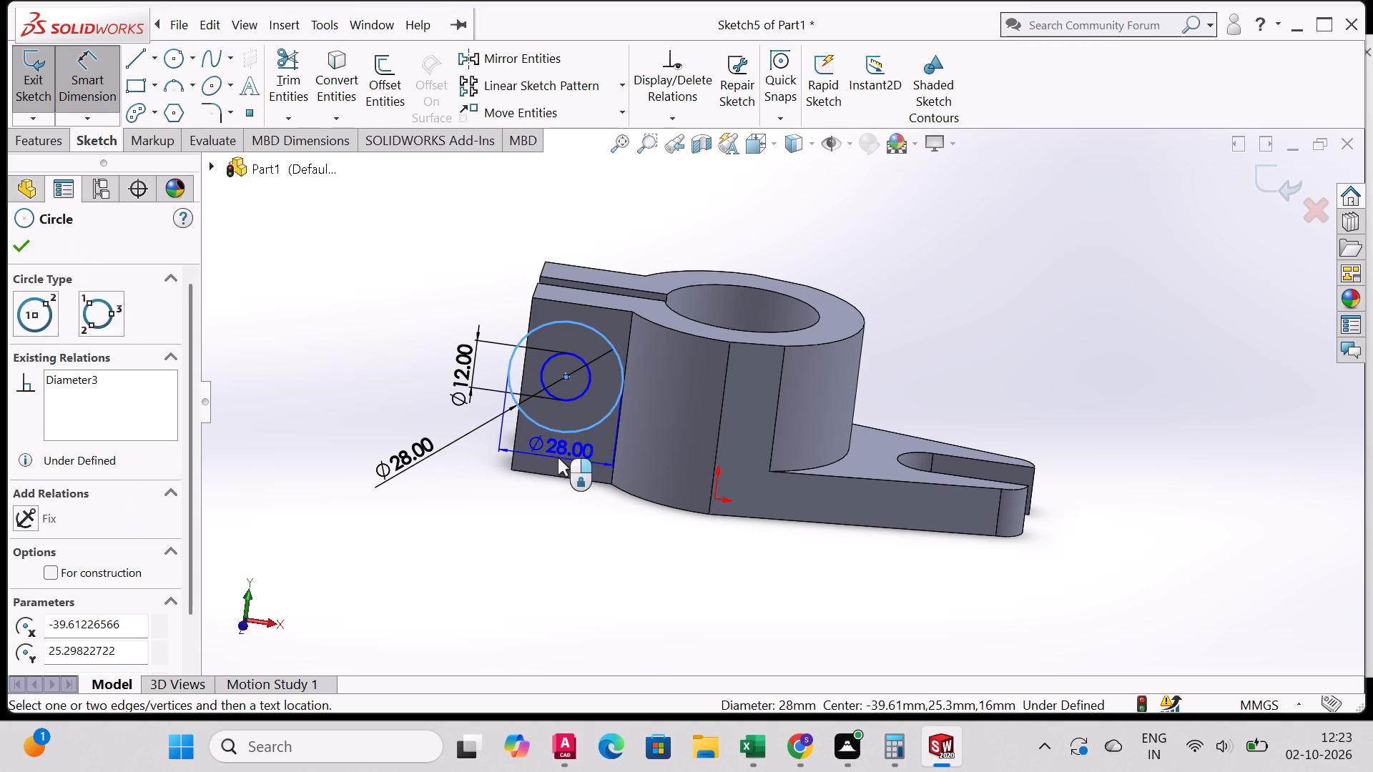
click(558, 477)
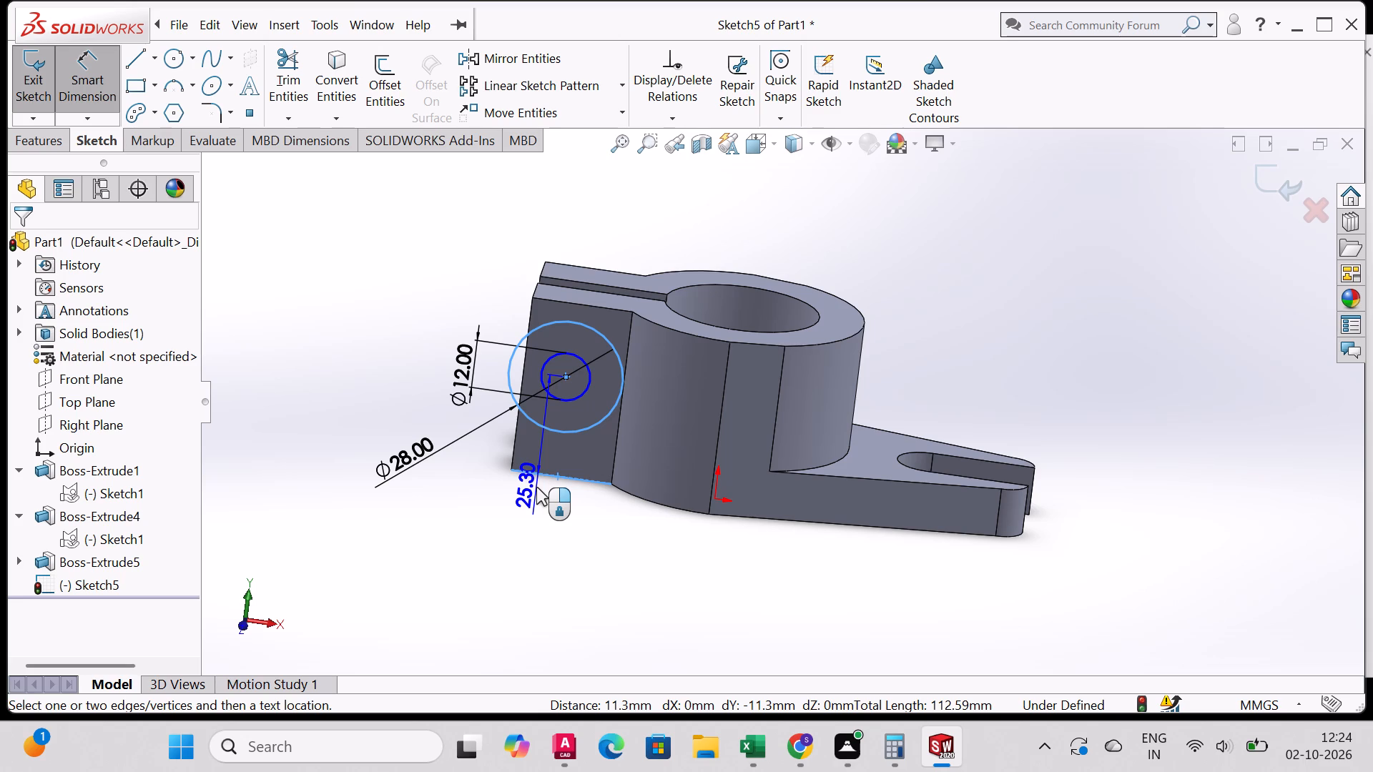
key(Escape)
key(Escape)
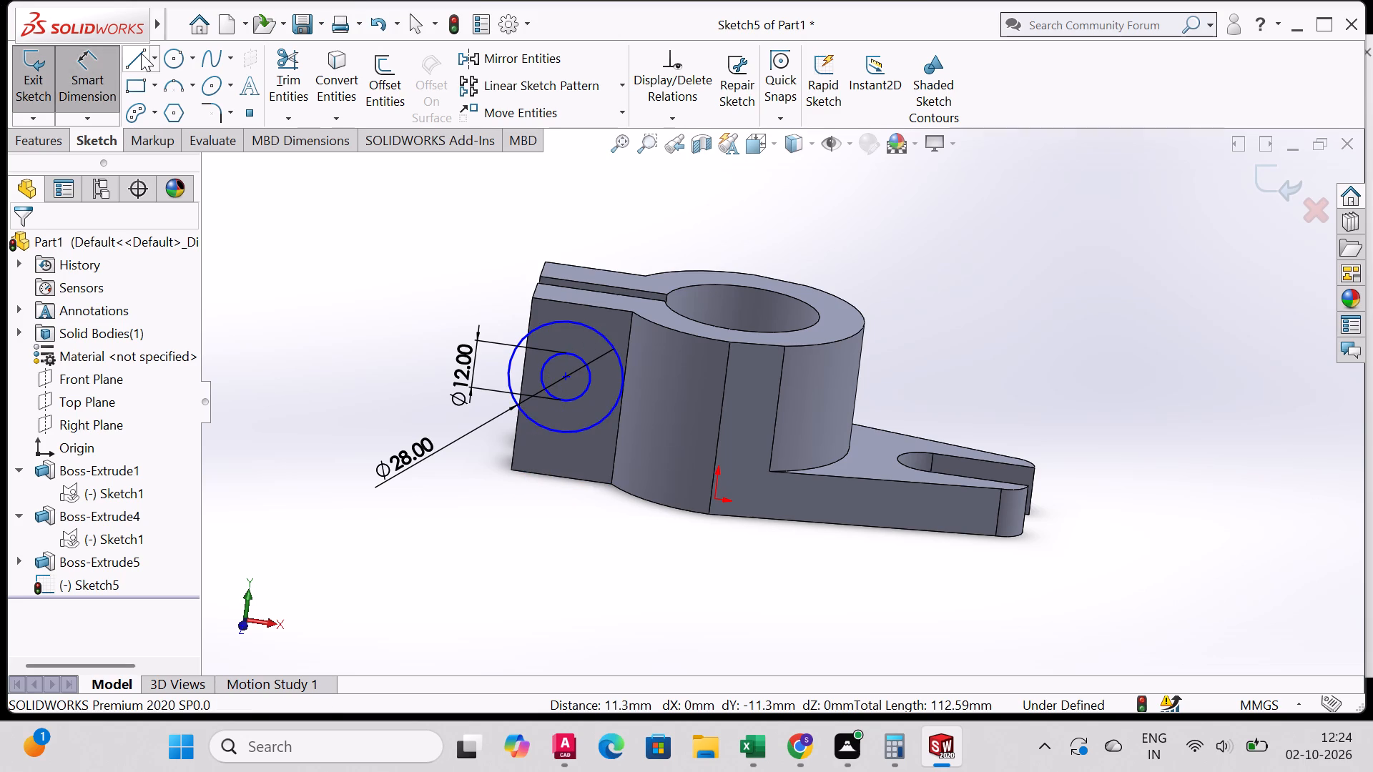
Sketch a vertical line 14 mm long from the circles' shared centre down to the bottom of the 28 mm circle.
click(141, 53)
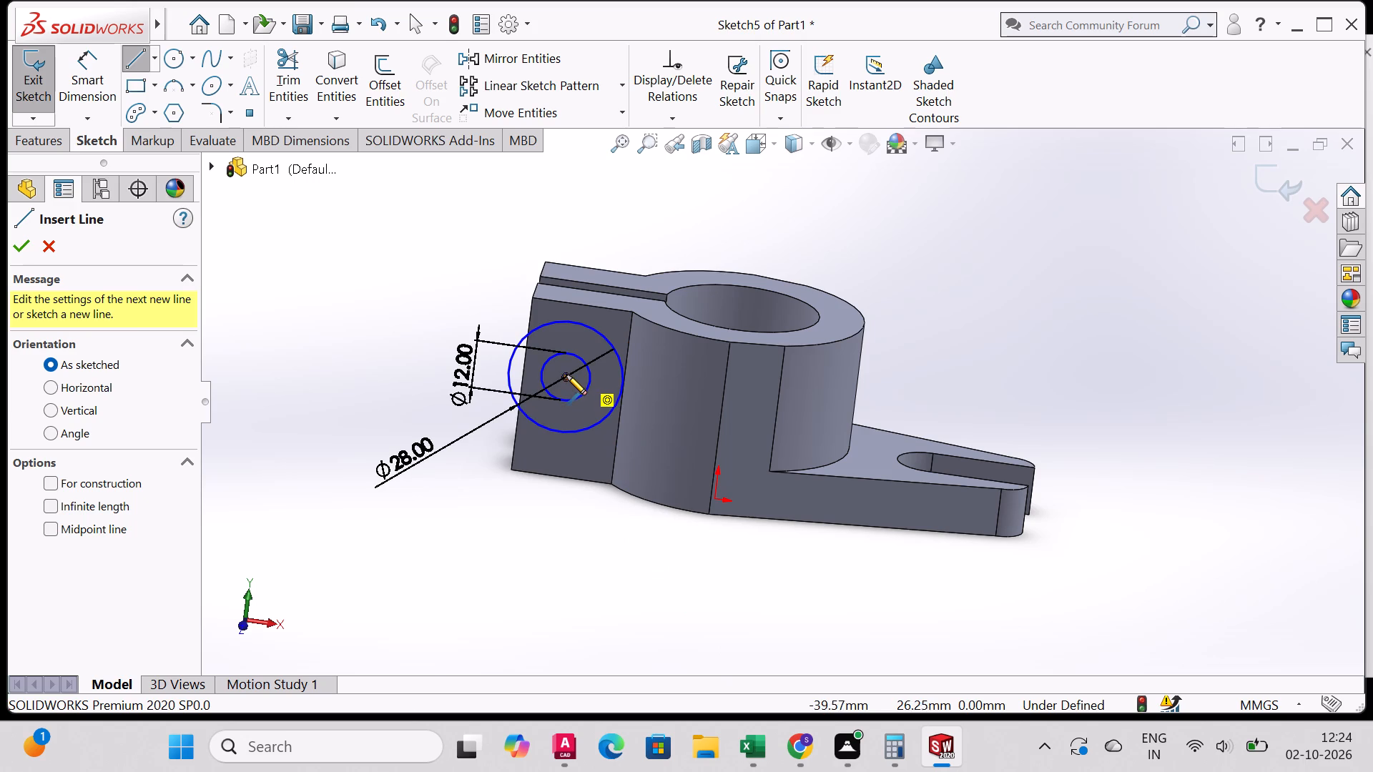
click(567, 377)
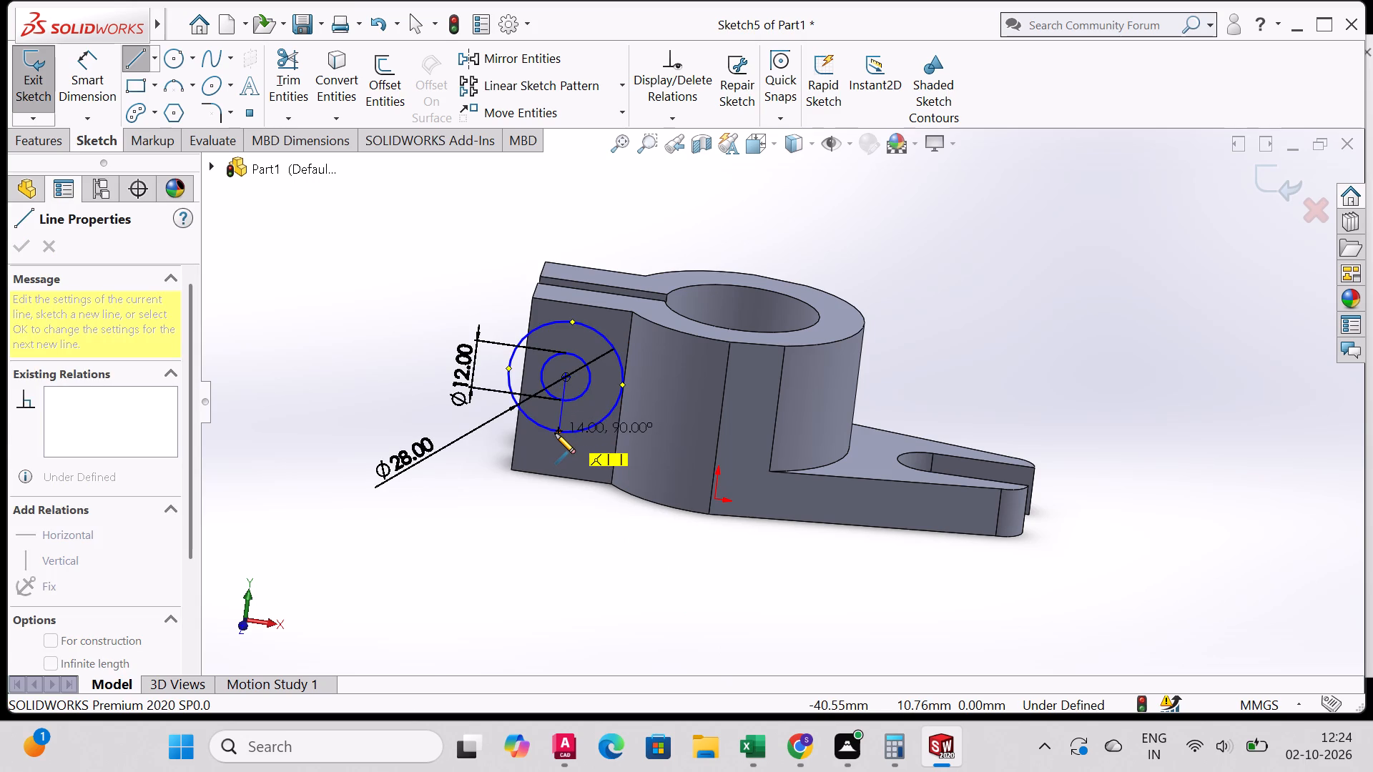
click(558, 432)
right_click(556, 432)
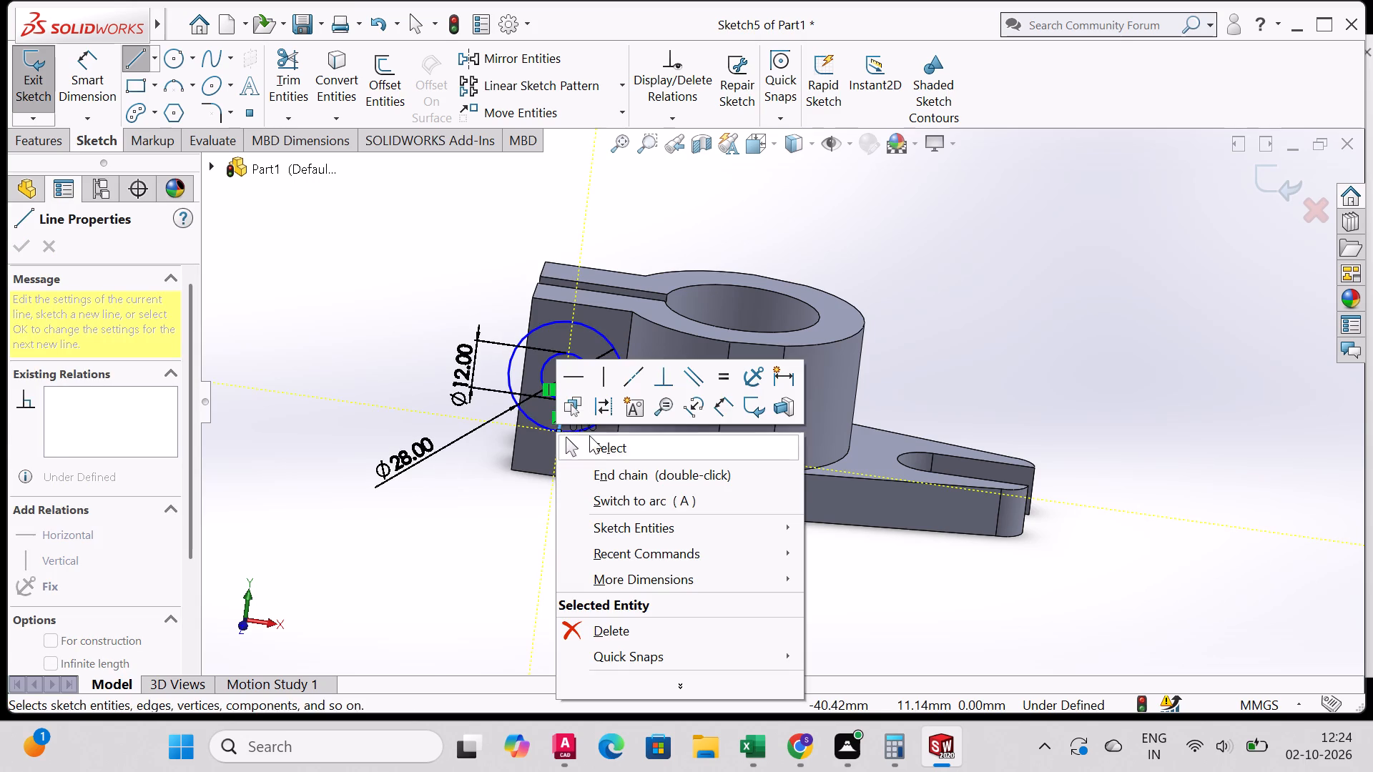
click(598, 439)
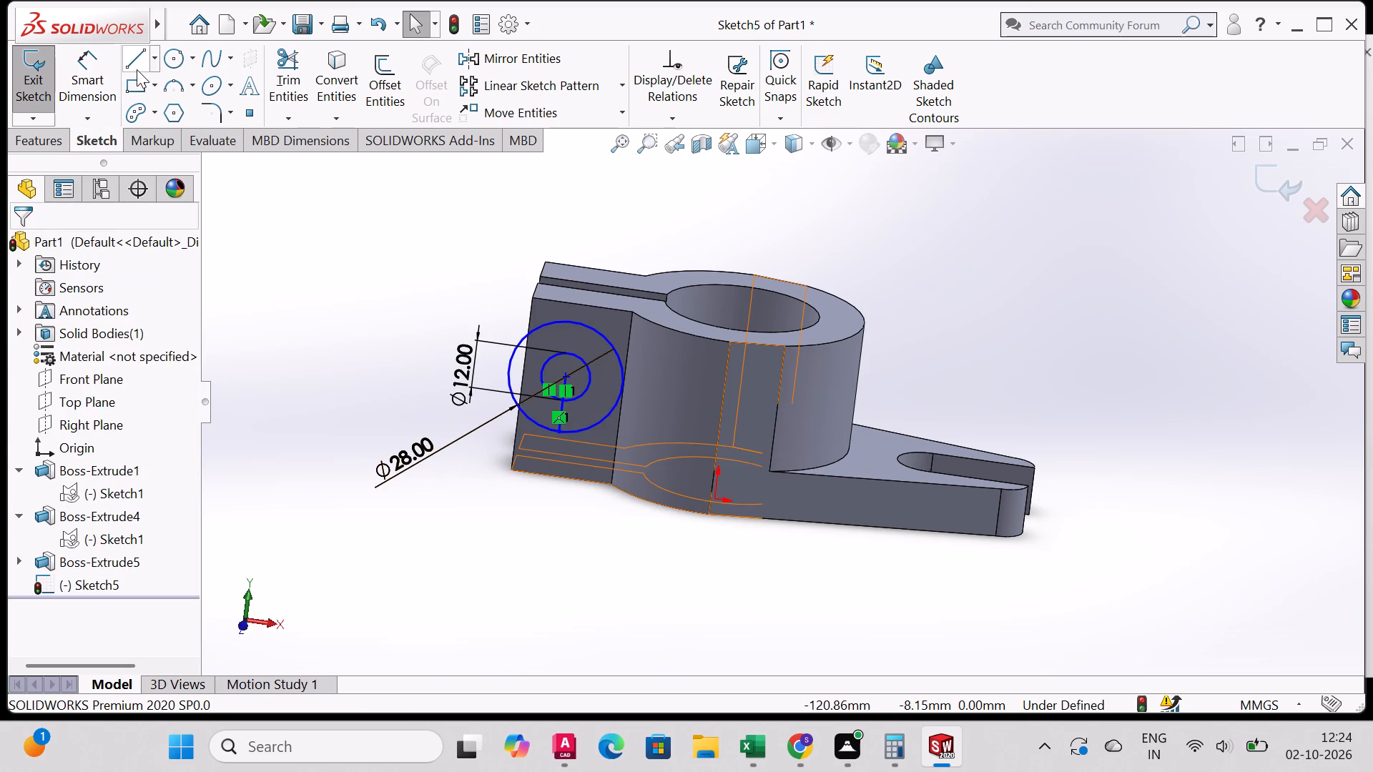
key(Escape)
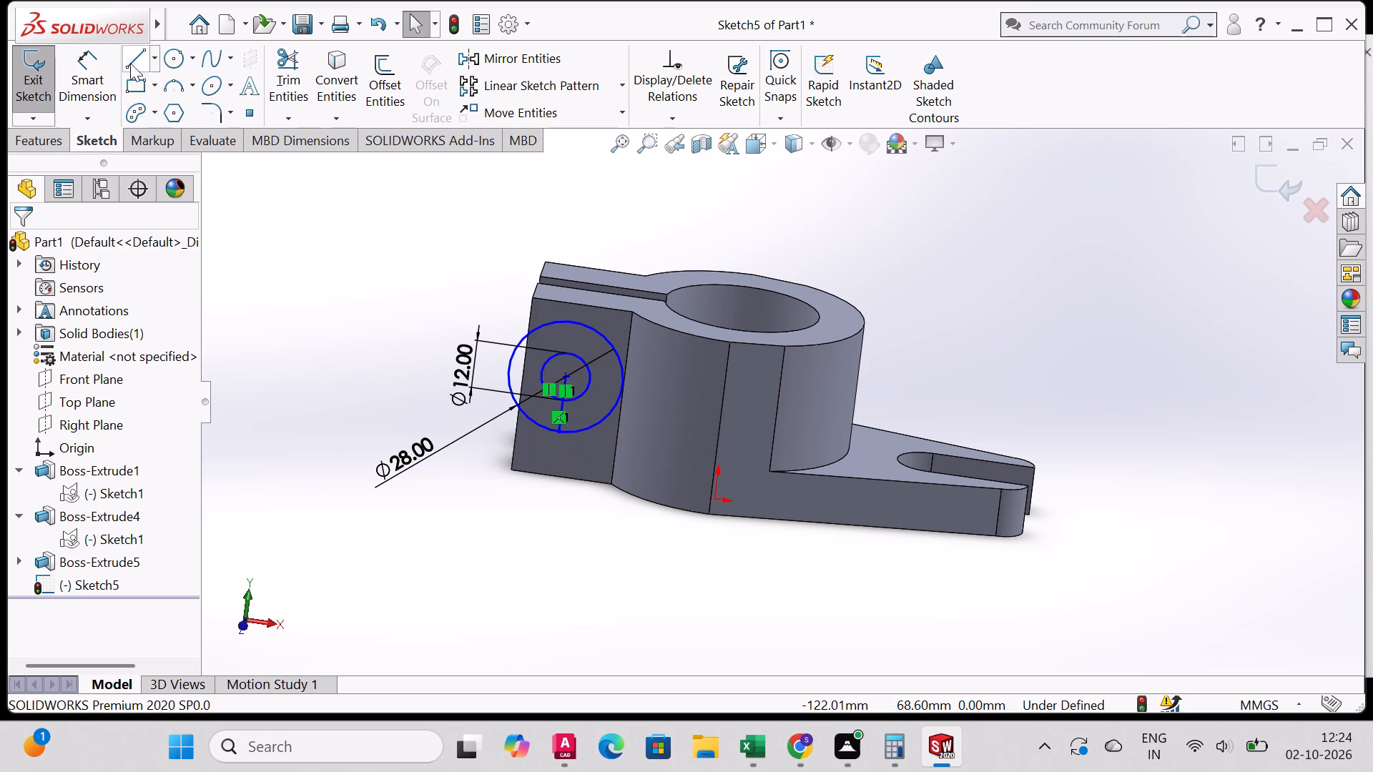
Dimension the vertical line's lower endpoint at 8 mm above the lug's bottom edge.
click(94, 59)
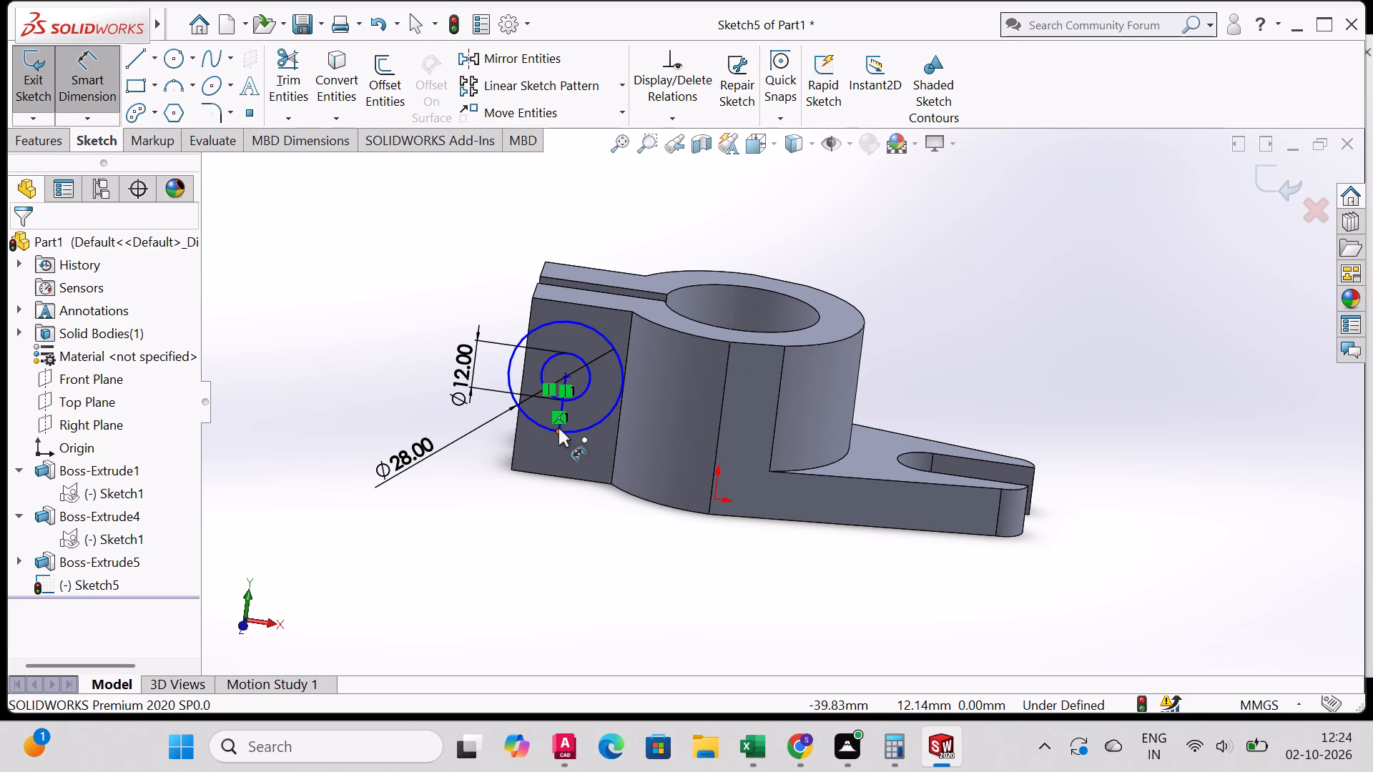
click(557, 432)
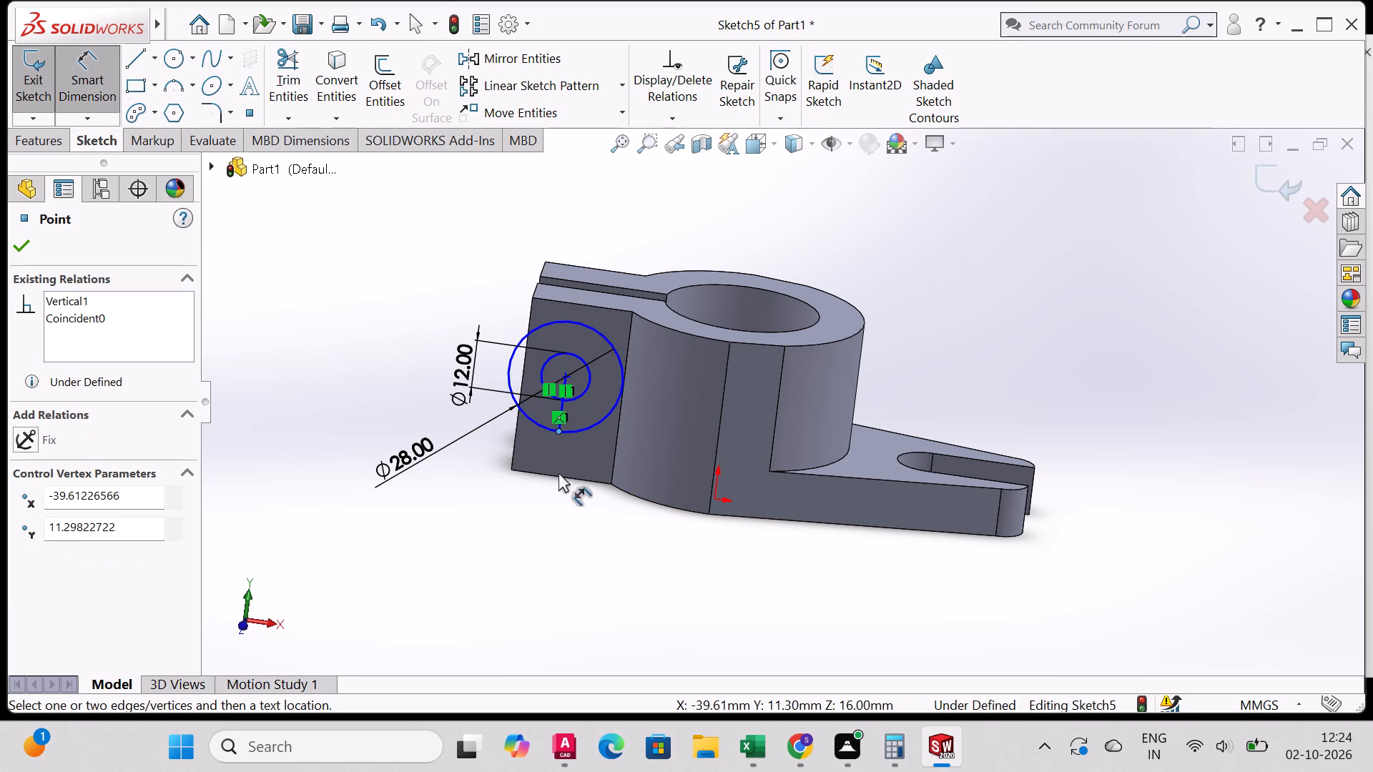
click(555, 476)
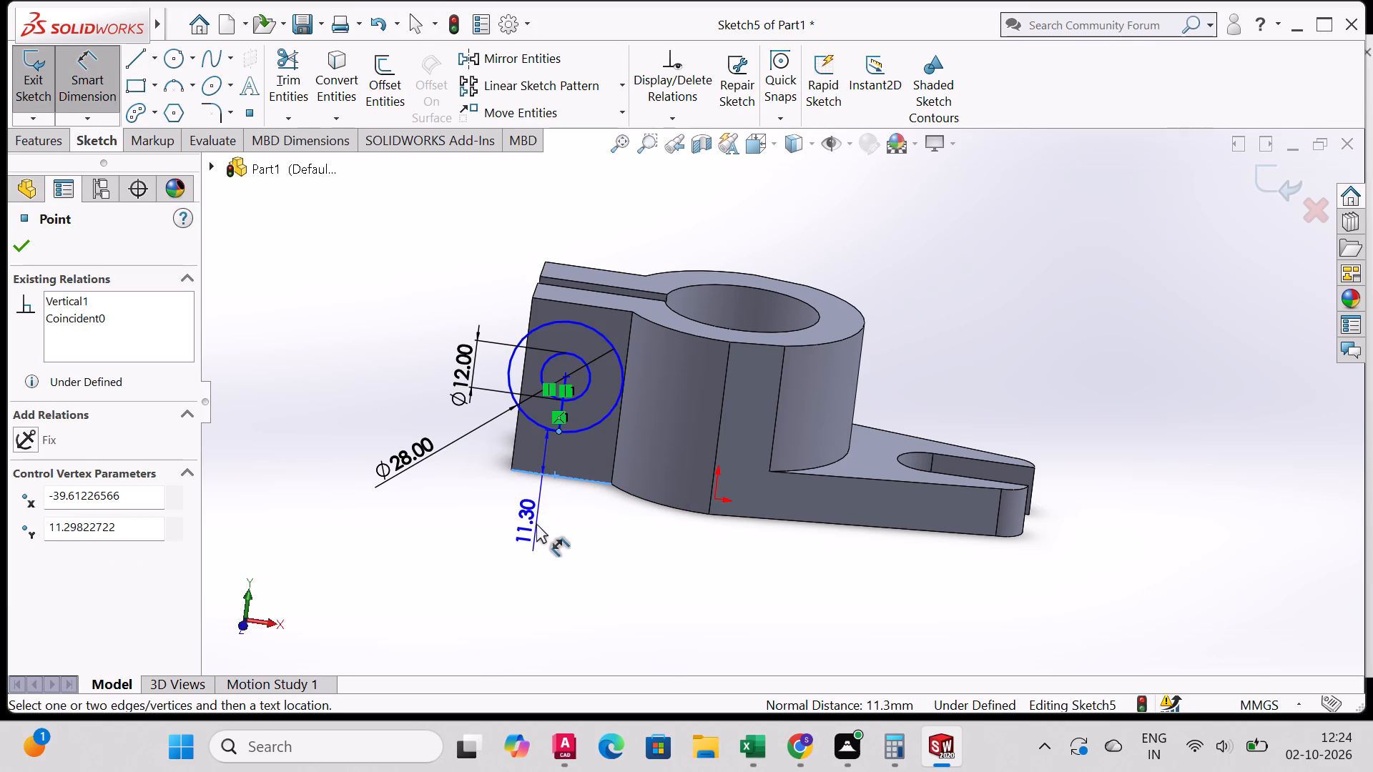
click(551, 507)
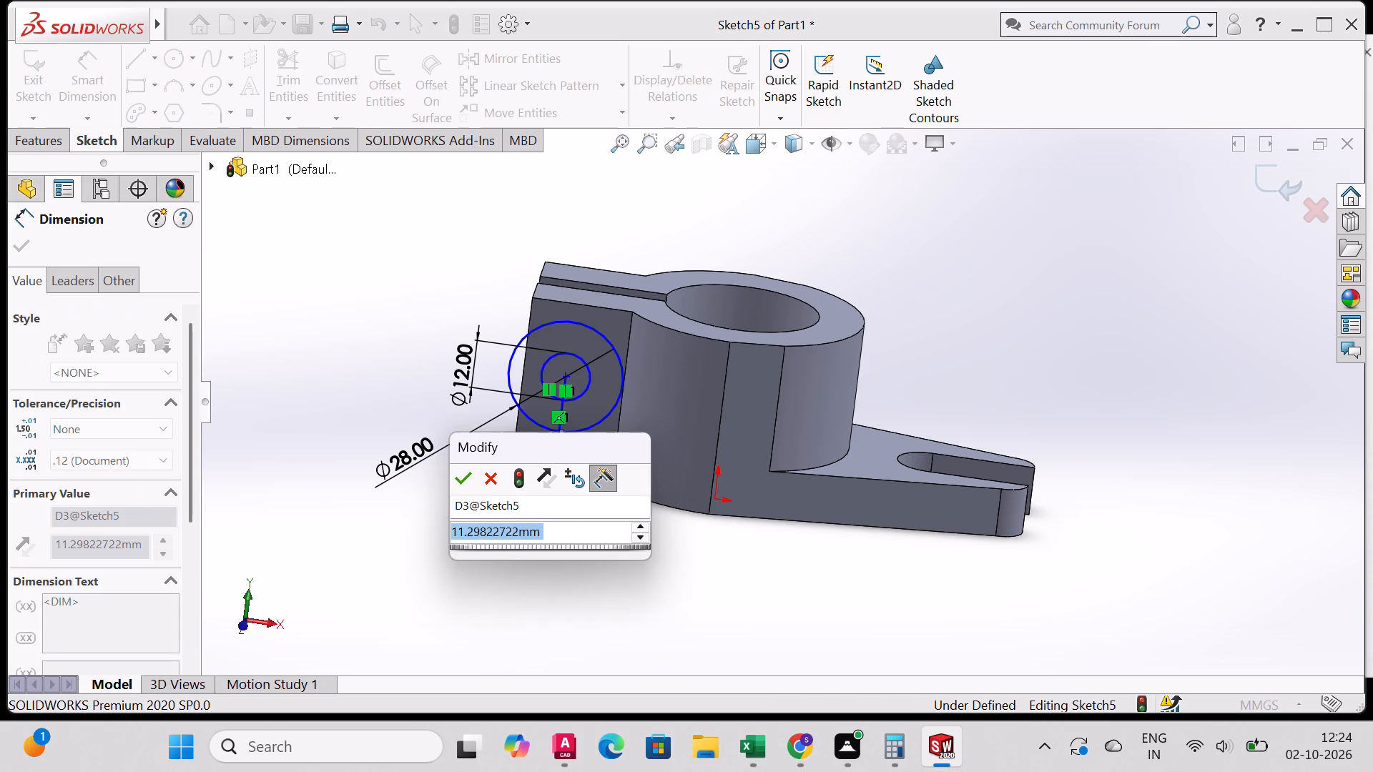
key(8)
key(Return)
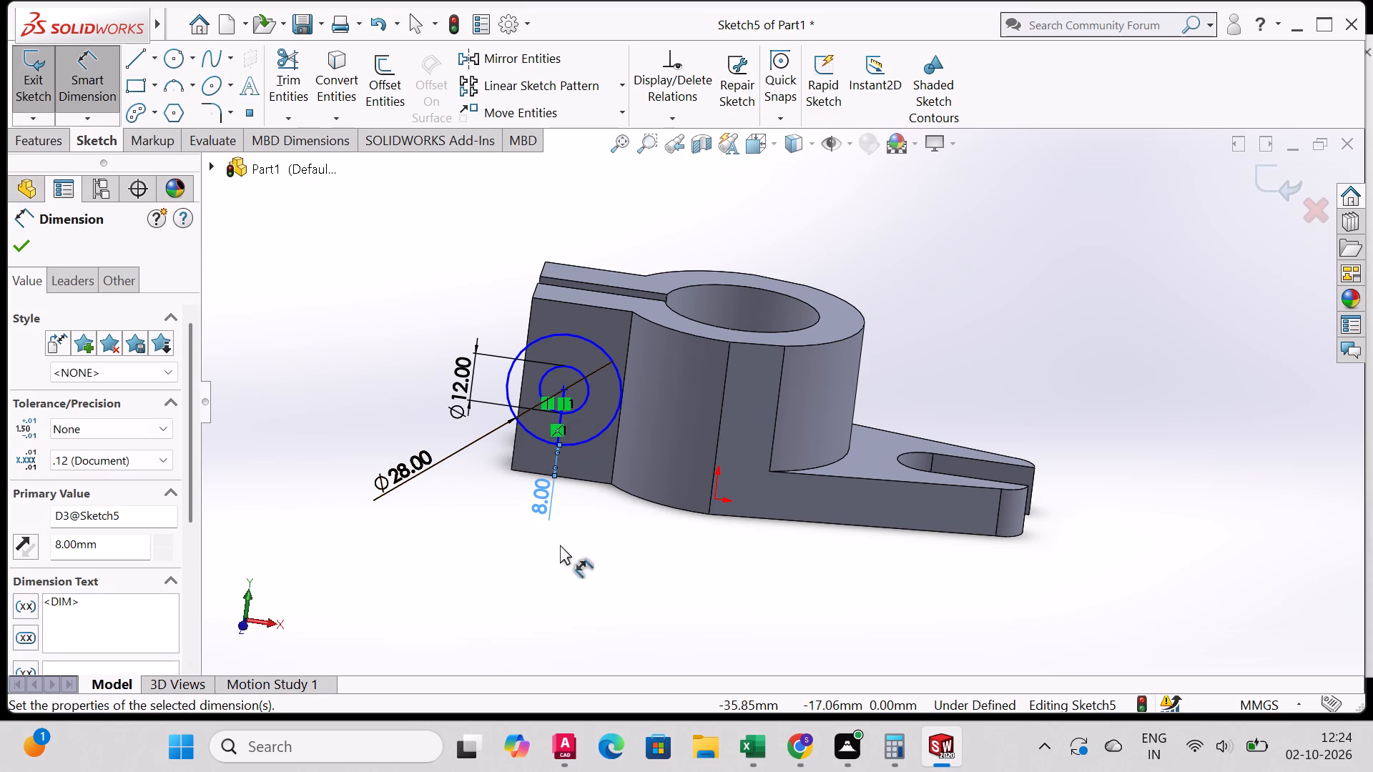
click(17, 250)
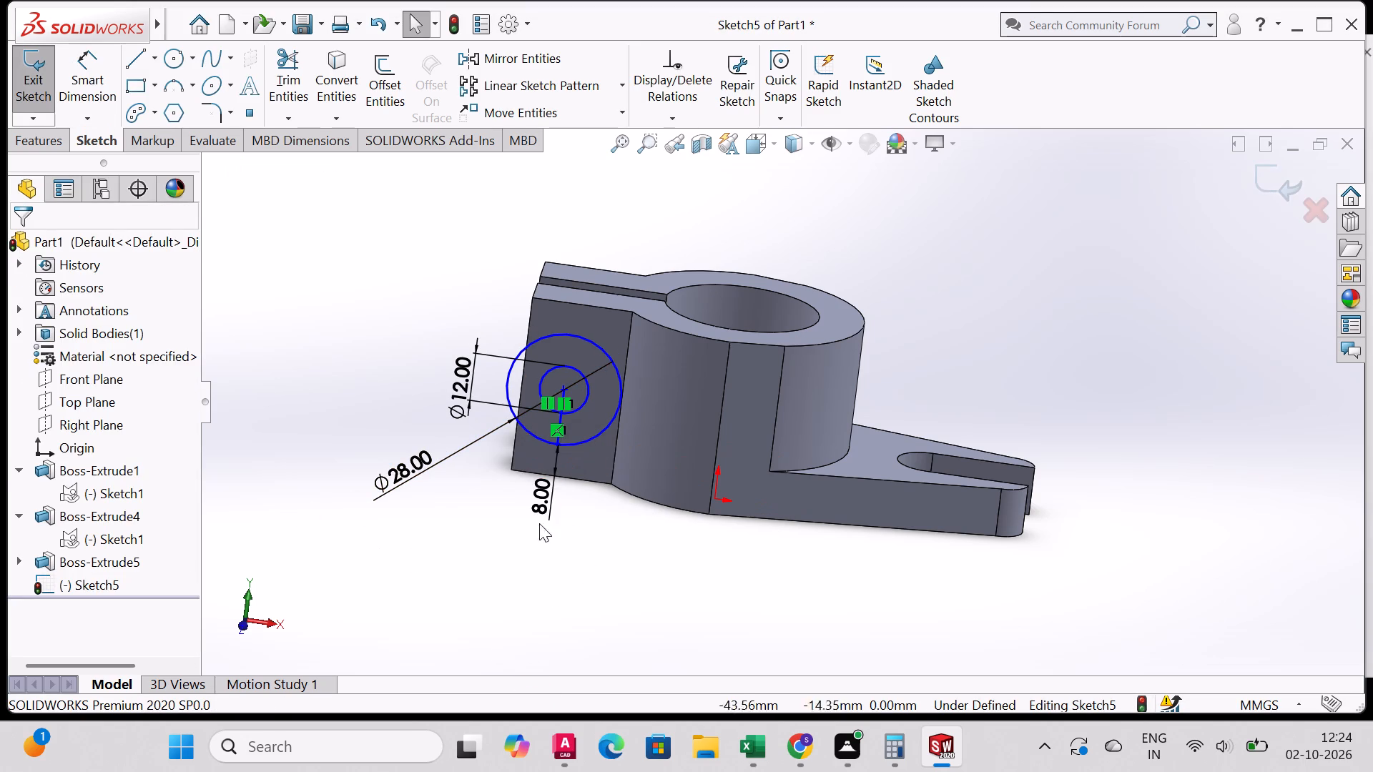
Sketch connected lines from the circles' centre to the 28 mm circle's top, across to the lug-boss edge, 28 mm down it, and back to the circle's bottom.
scroll(562, 438, up, 1)
scroll(566, 434, down, 3)
middle_drag(462, 431, 463, 431)
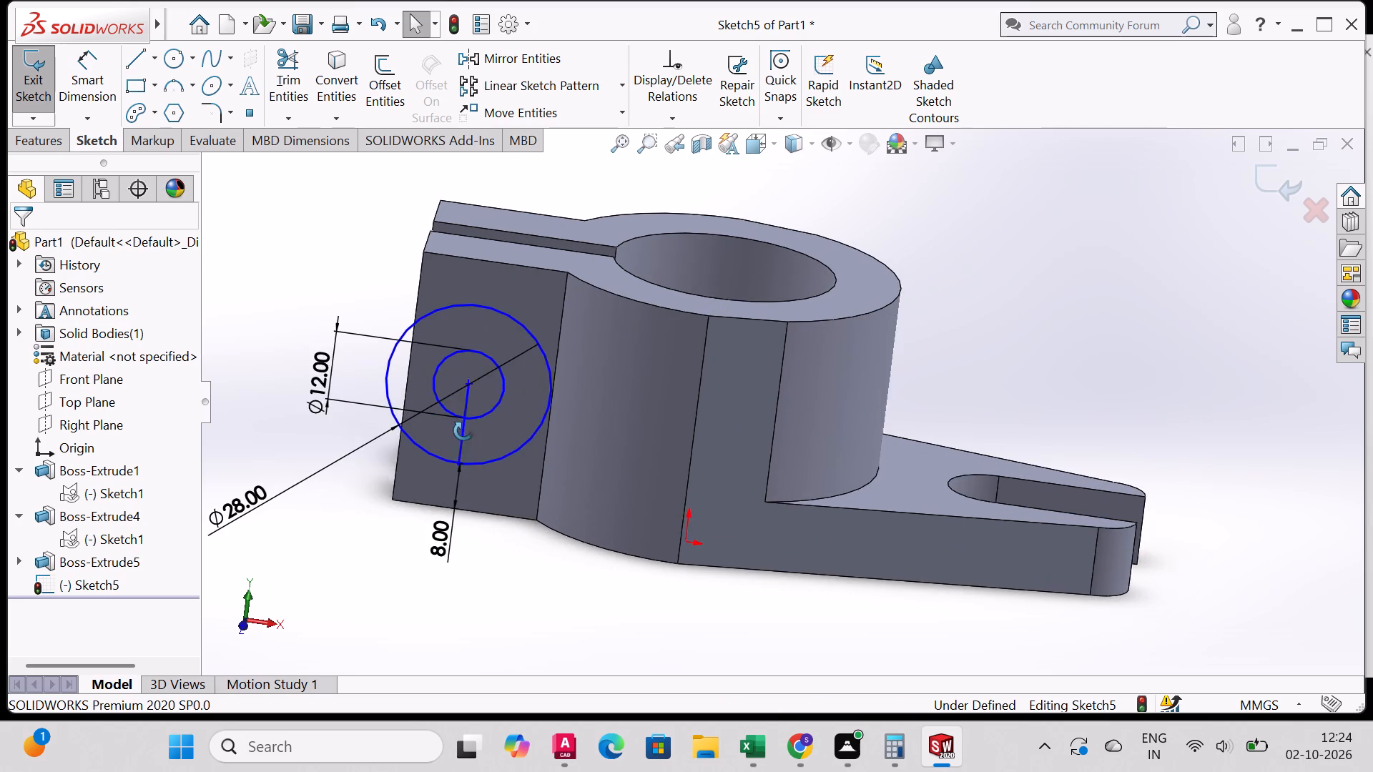
middle_drag(463, 431, 506, 454)
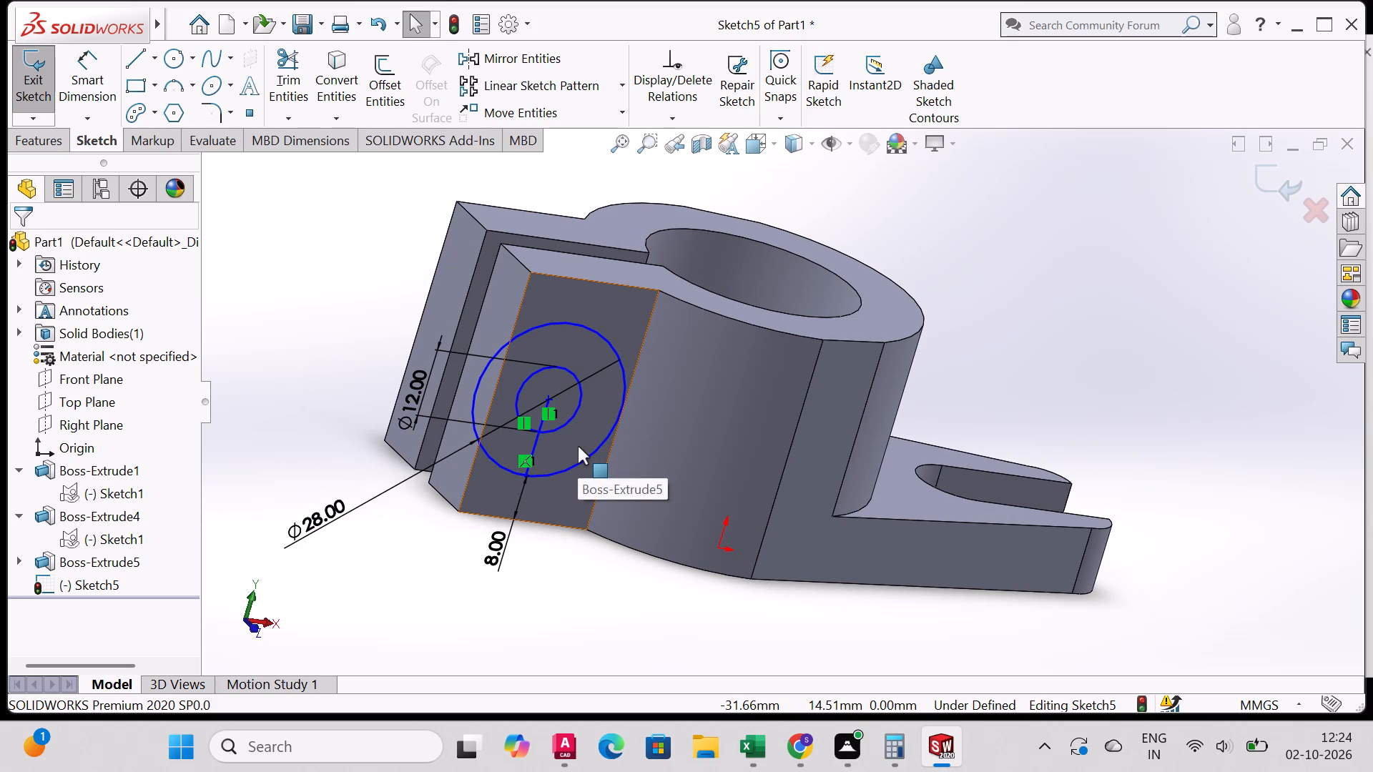
middle_drag(450, 402, 447, 422)
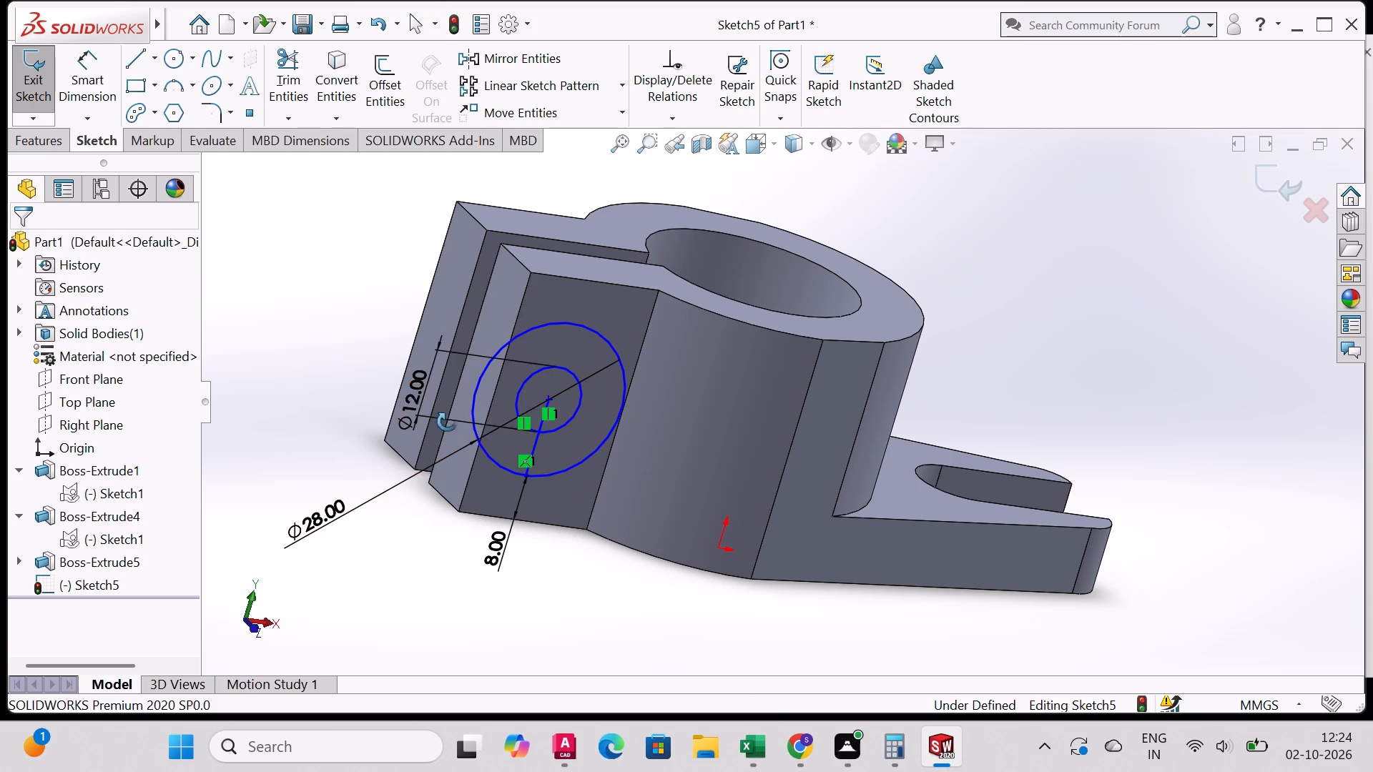
middle_drag(447, 422, 439, 373)
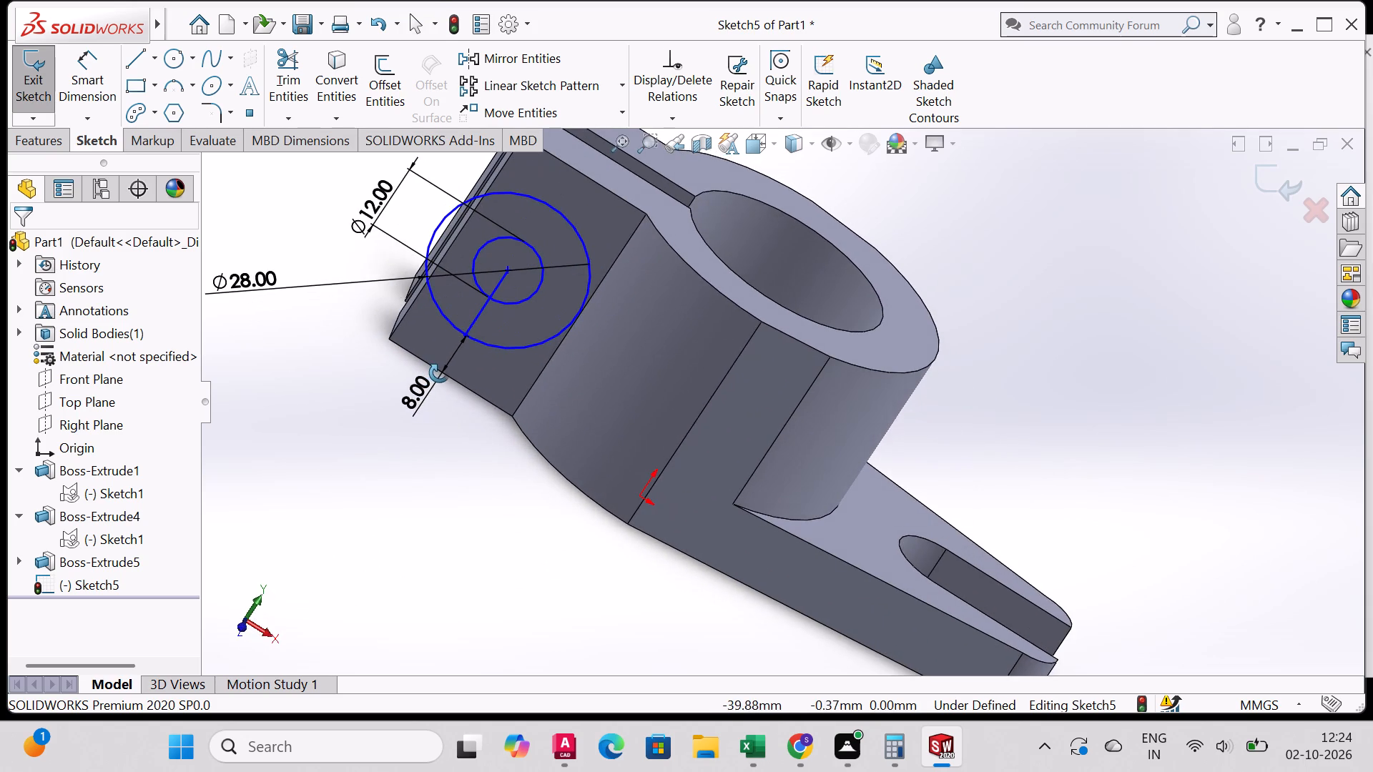
middle_drag(439, 373, 460, 445)
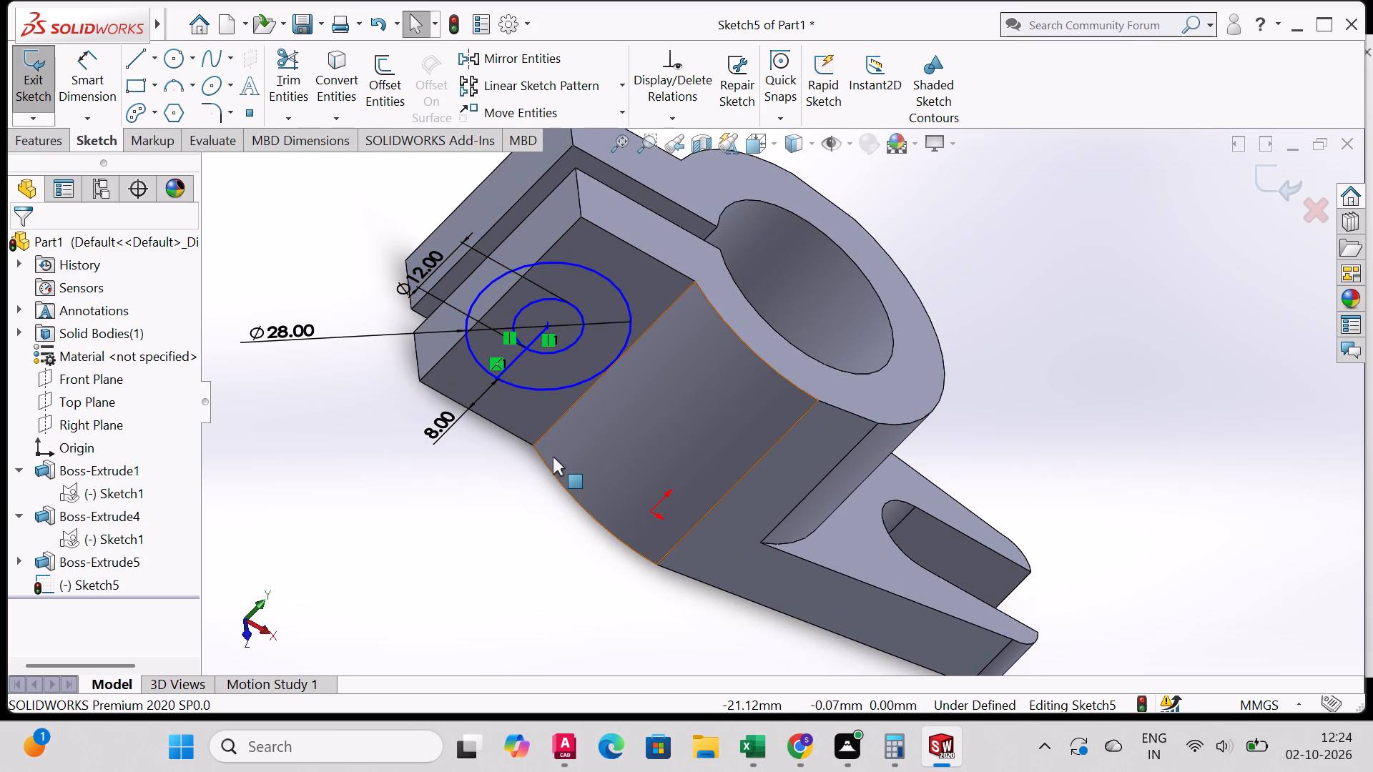
click(128, 51)
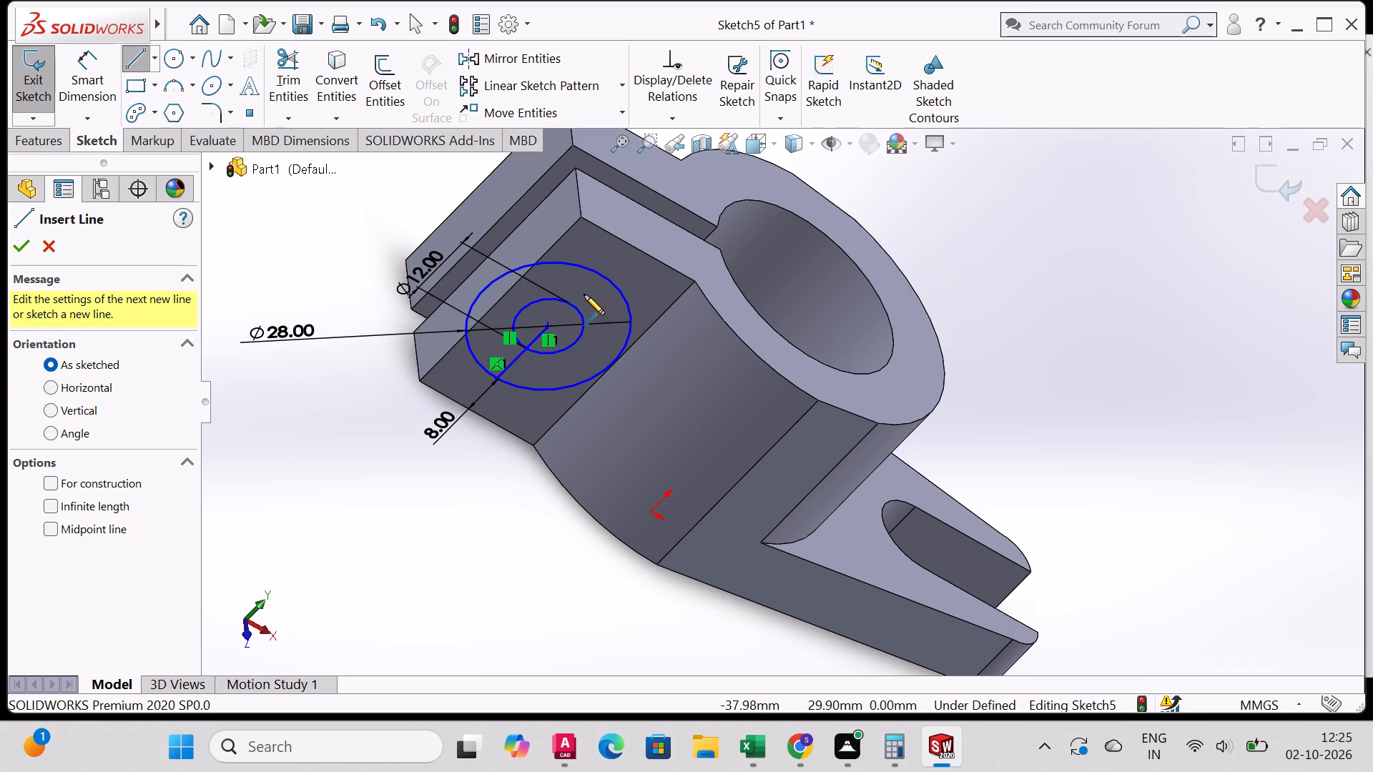
click(551, 328)
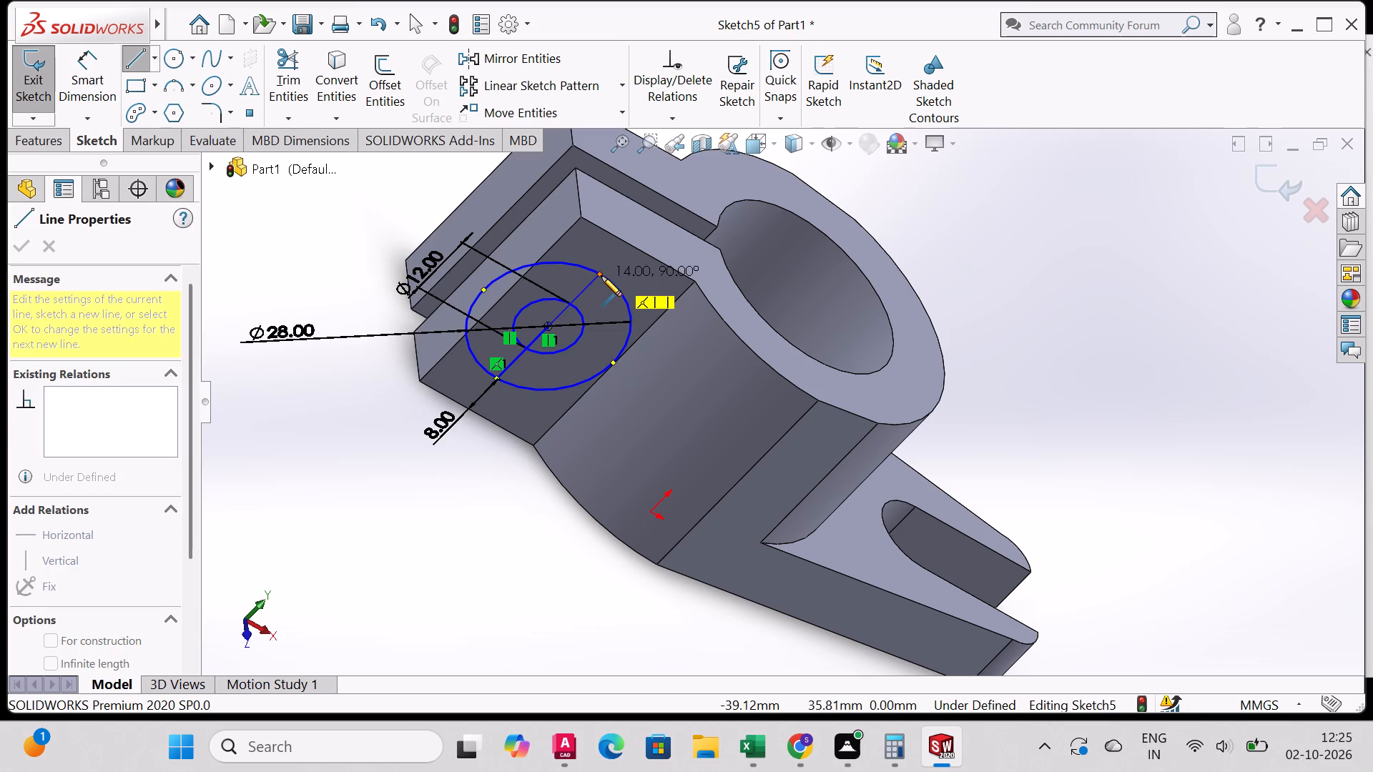
click(601, 275)
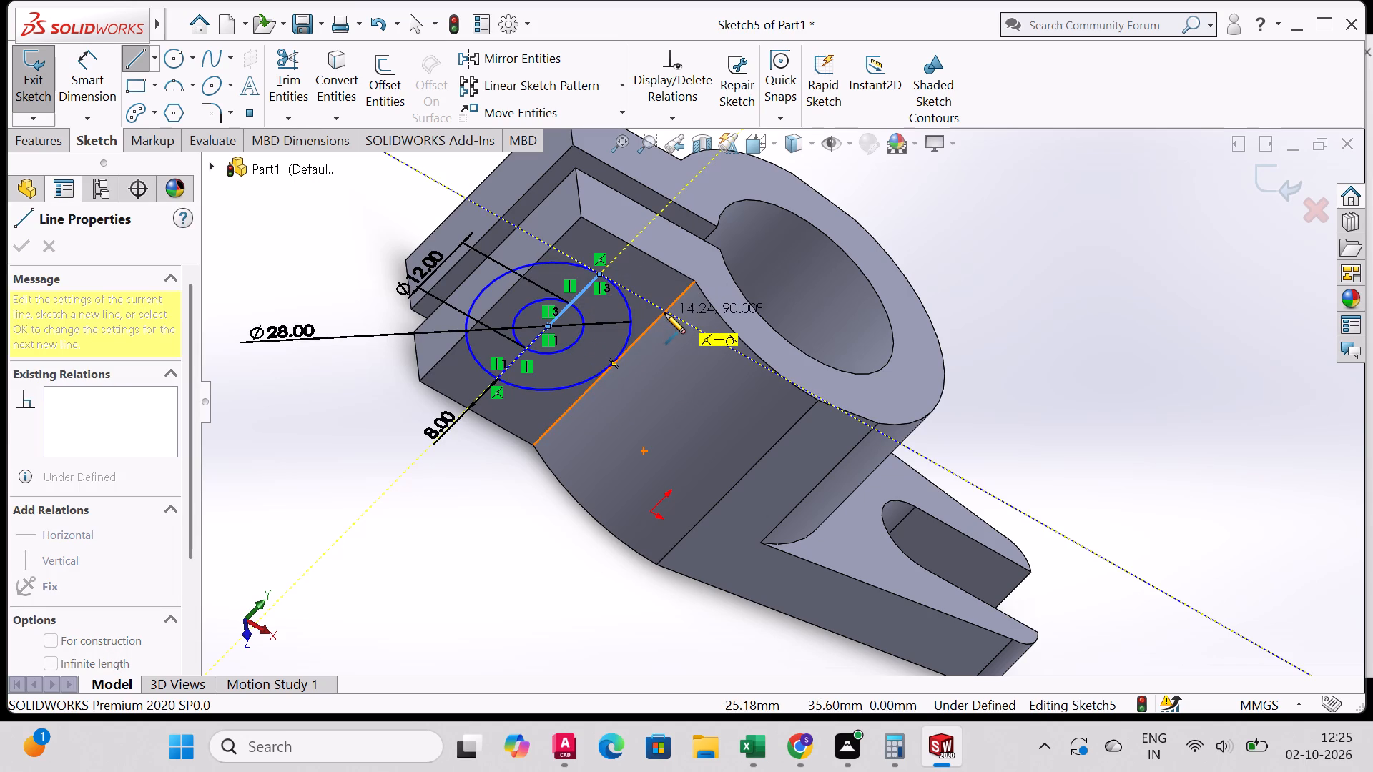
click(665, 313)
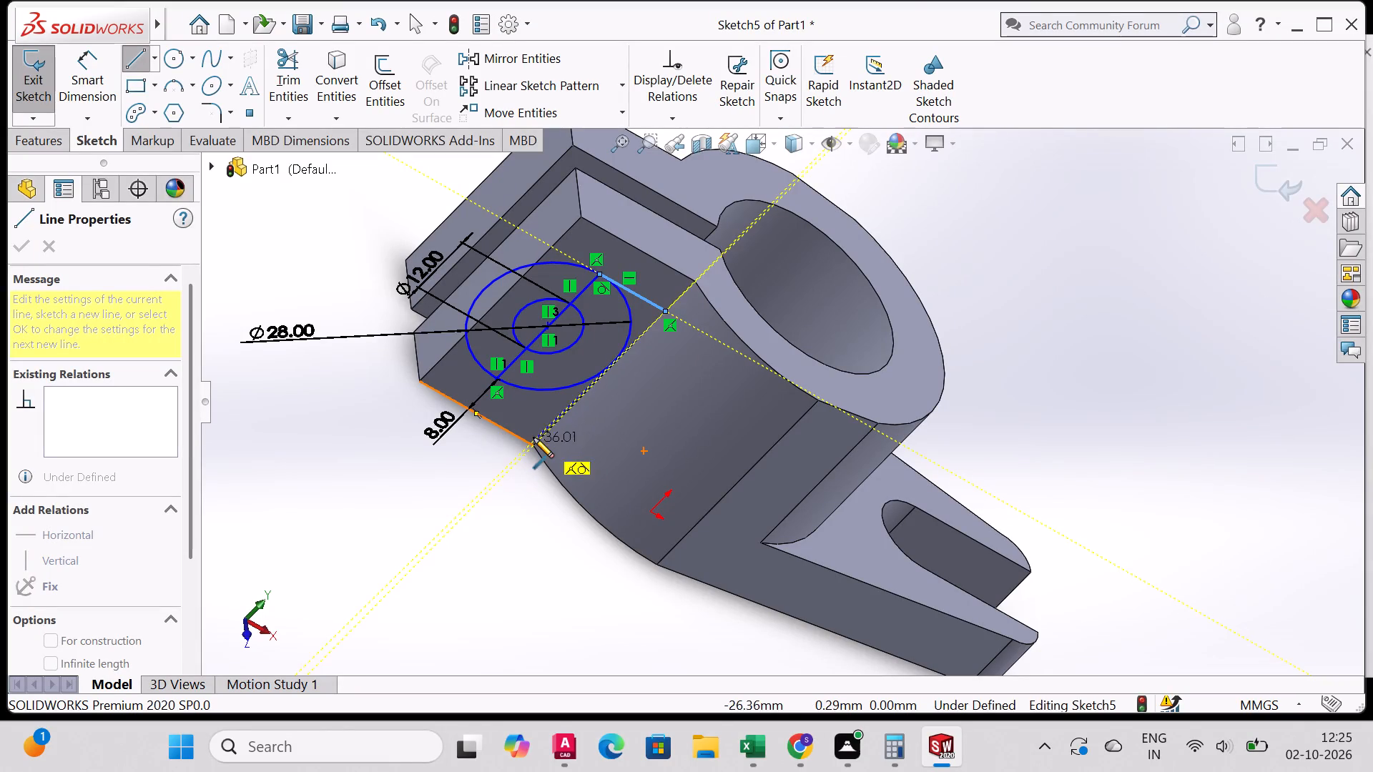
click(559, 416)
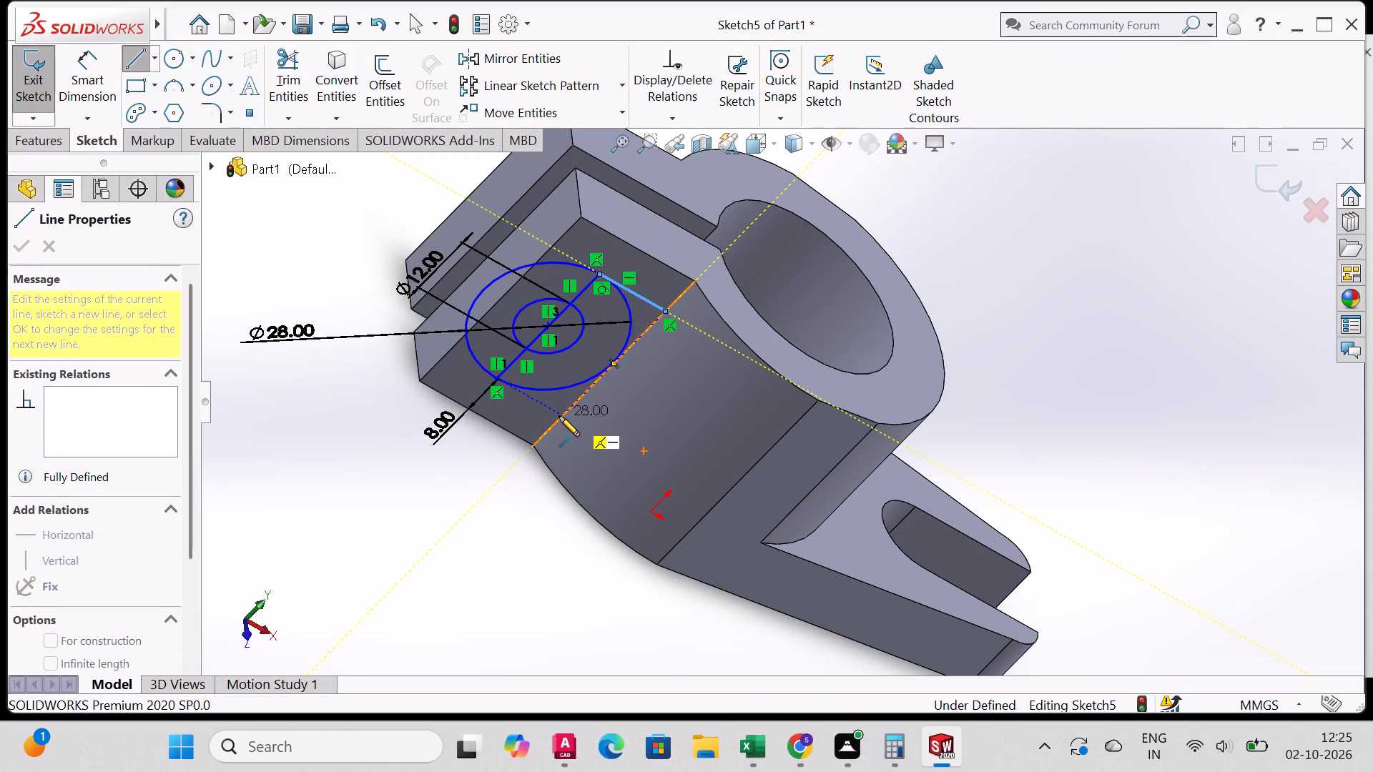
click(494, 377)
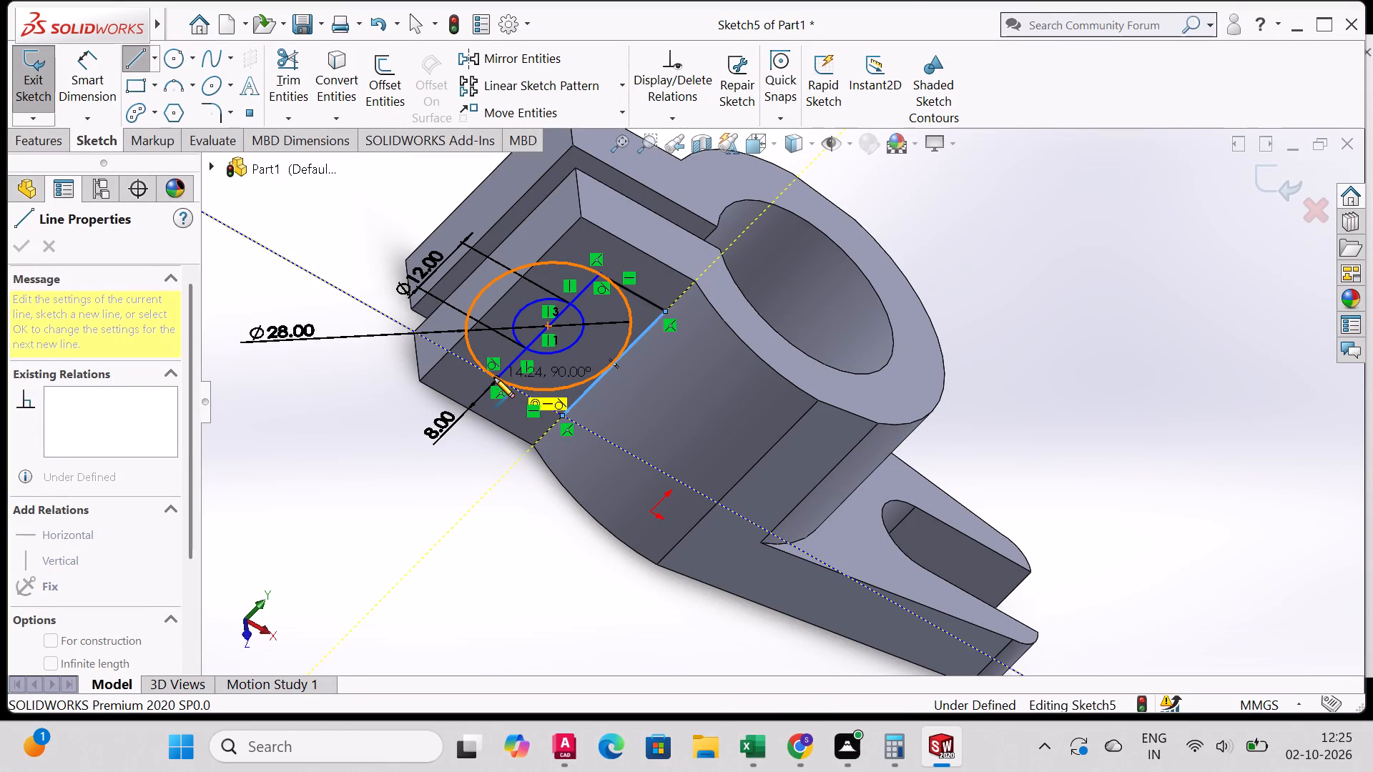
Trim away the part of the 28 mm circle facing the boss, inside the rectangular outline.
right_click(494, 377)
click(543, 383)
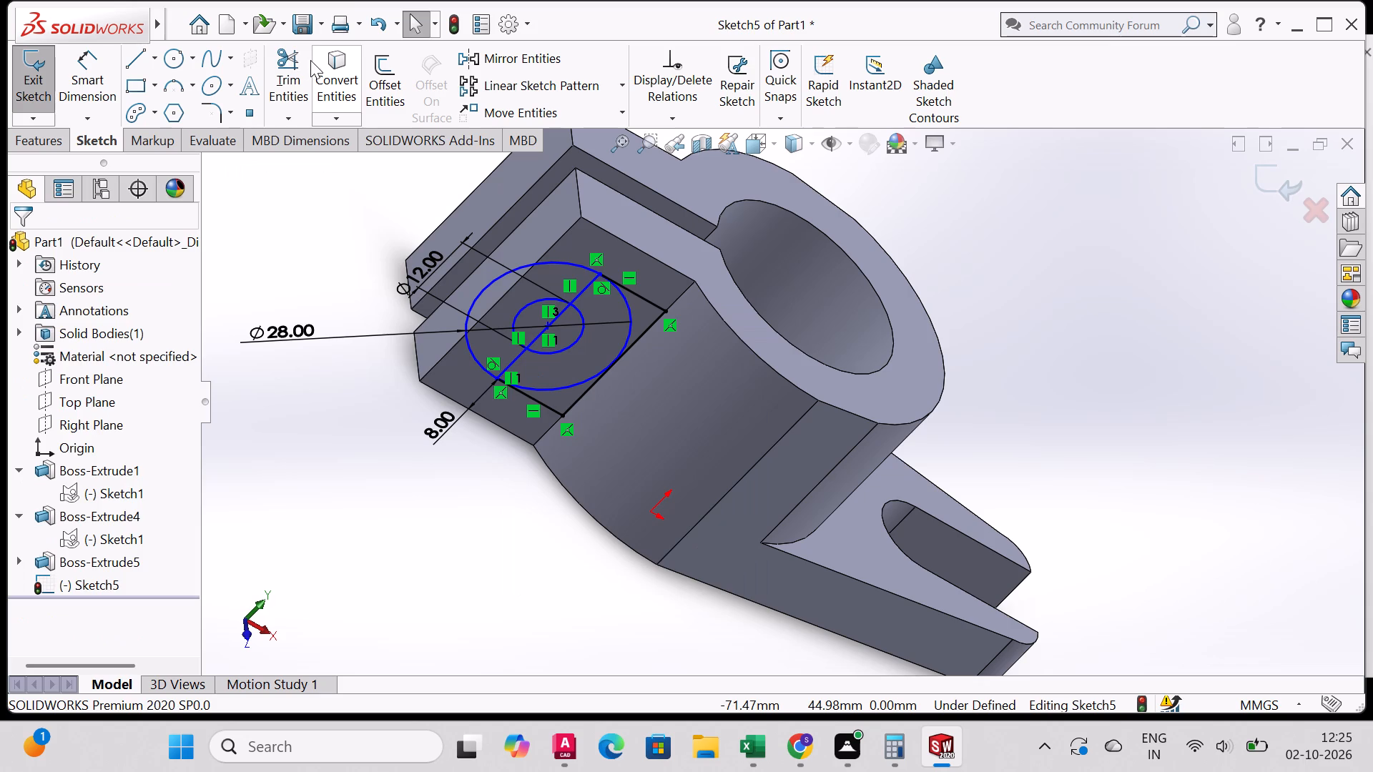
click(292, 59)
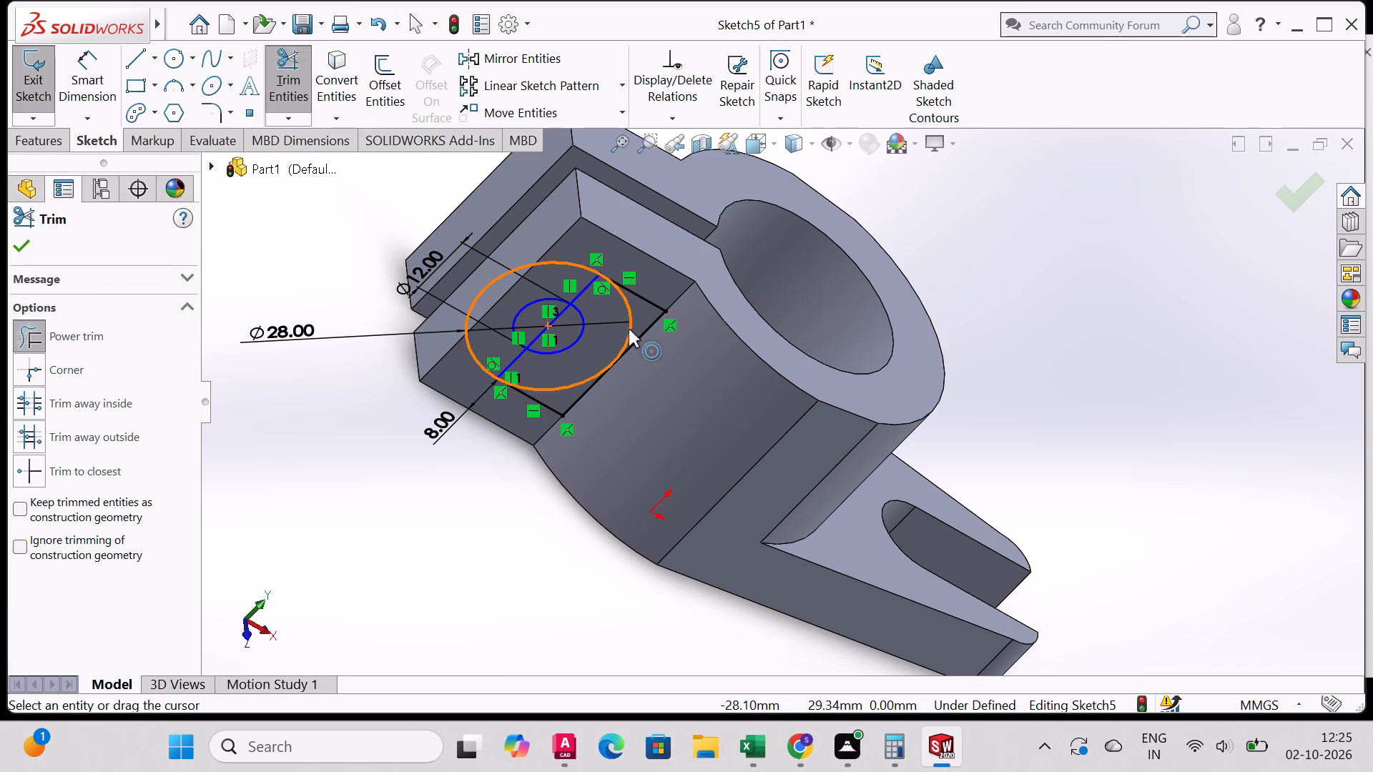
click(629, 329)
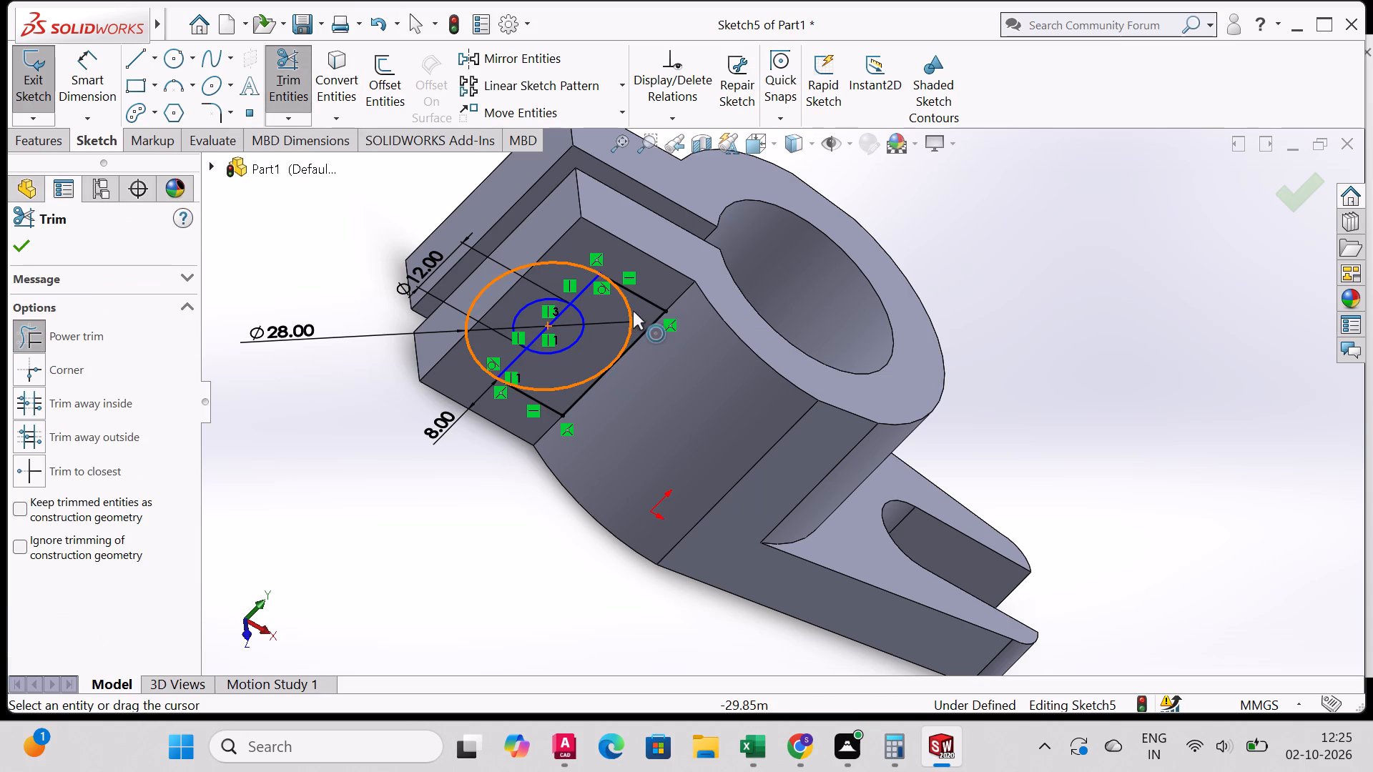
drag(639, 311, 603, 314)
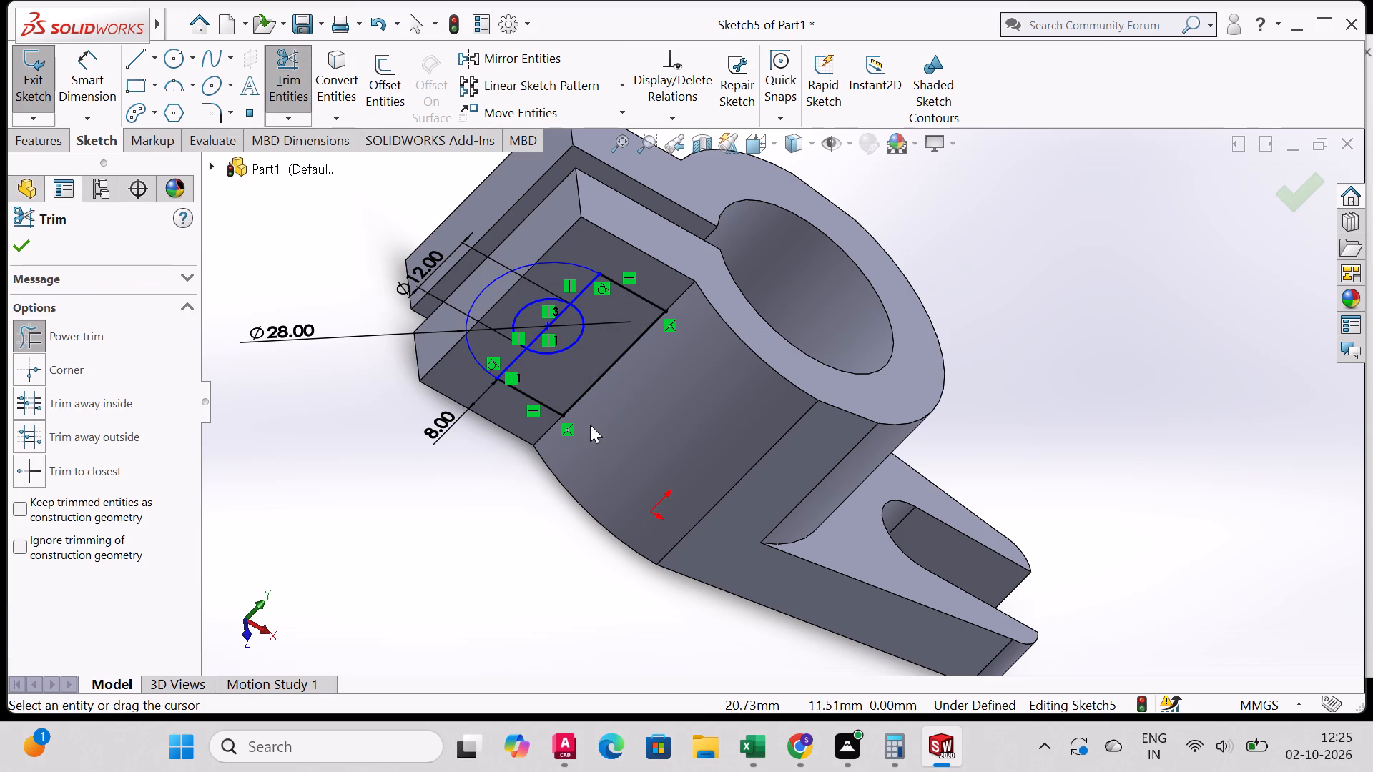
click(17, 249)
Examine the trimmed lug profile and the surrounding bracket from several angles and in isometric view.
middle_drag(599, 396, 518, 267)
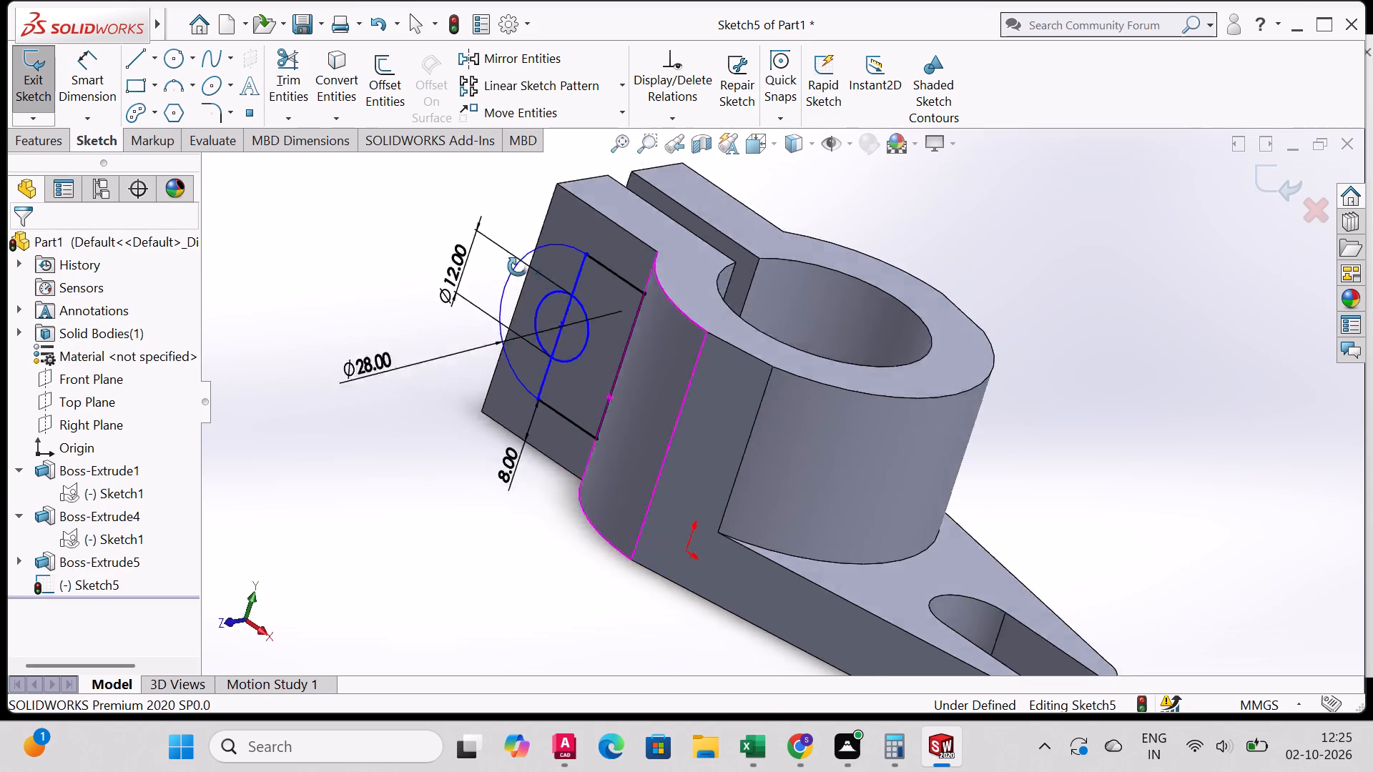
middle_drag(518, 267, 537, 434)
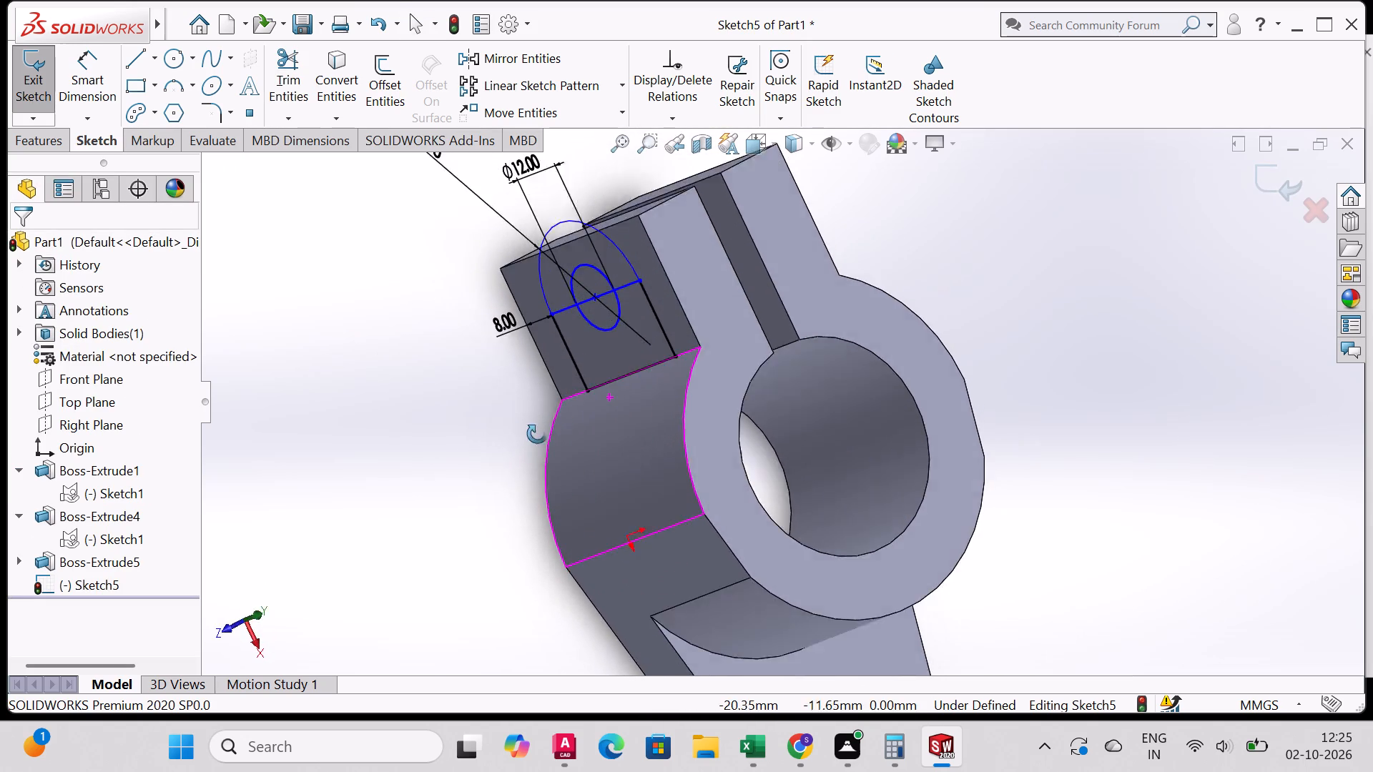
middle_drag(537, 434, 557, 317)
middle_drag(388, 422, 358, 449)
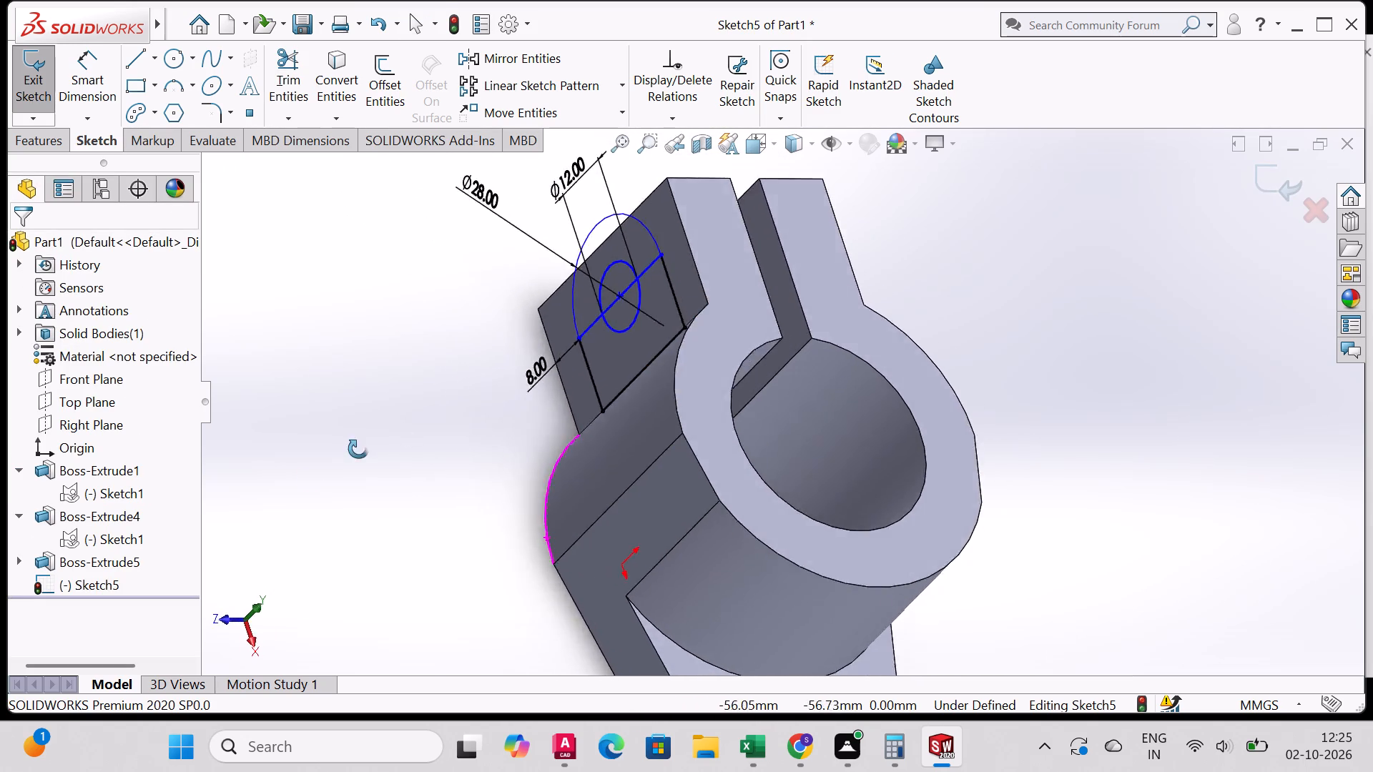
middle_drag(358, 449, 339, 377)
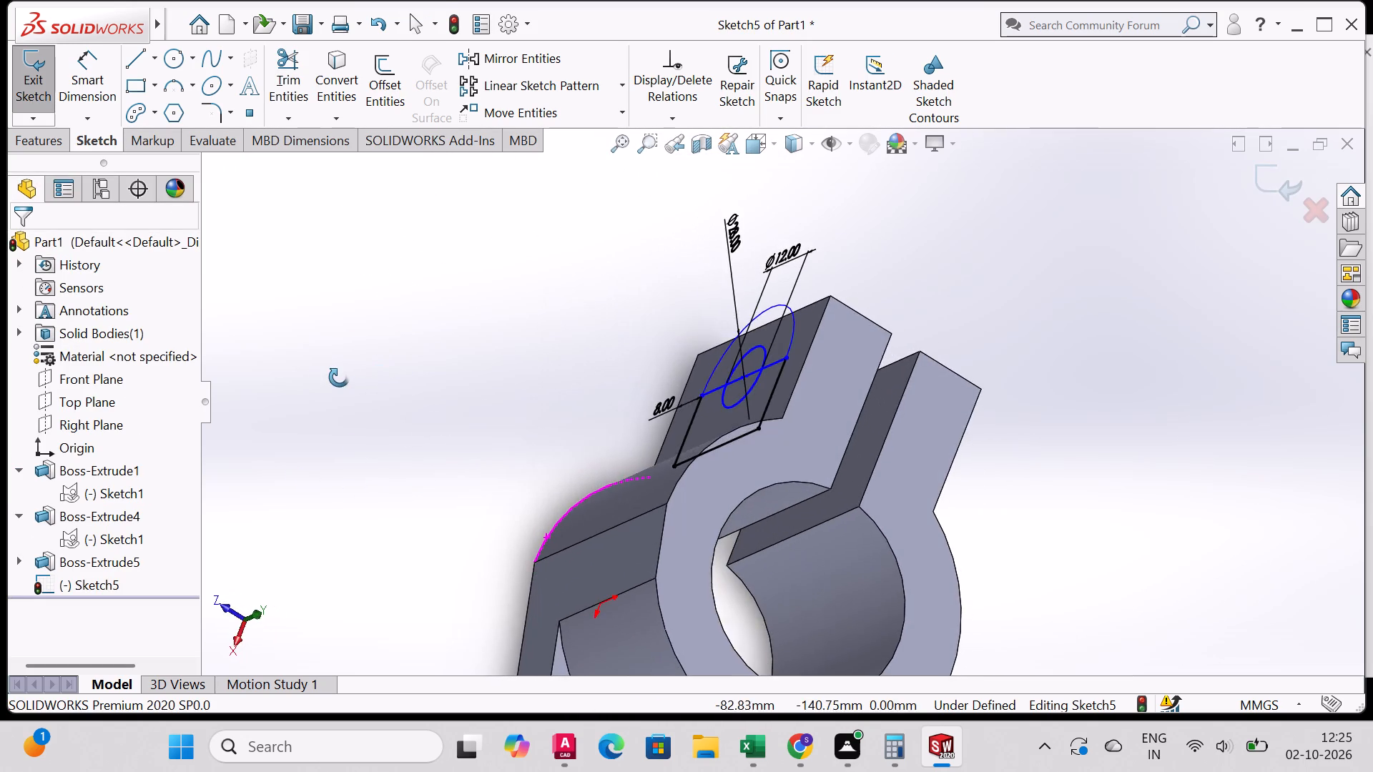
middle_drag(339, 377, 496, 570)
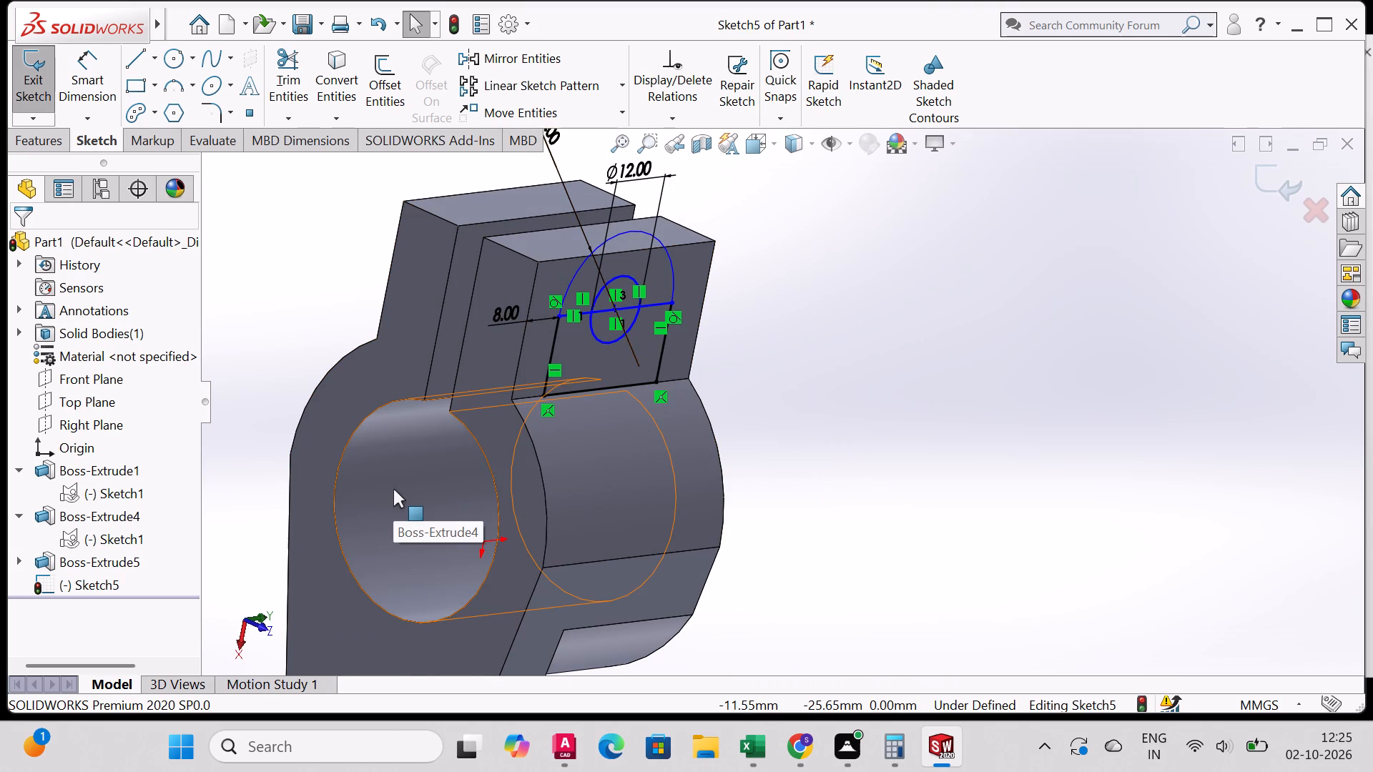
key(ctrl+7)
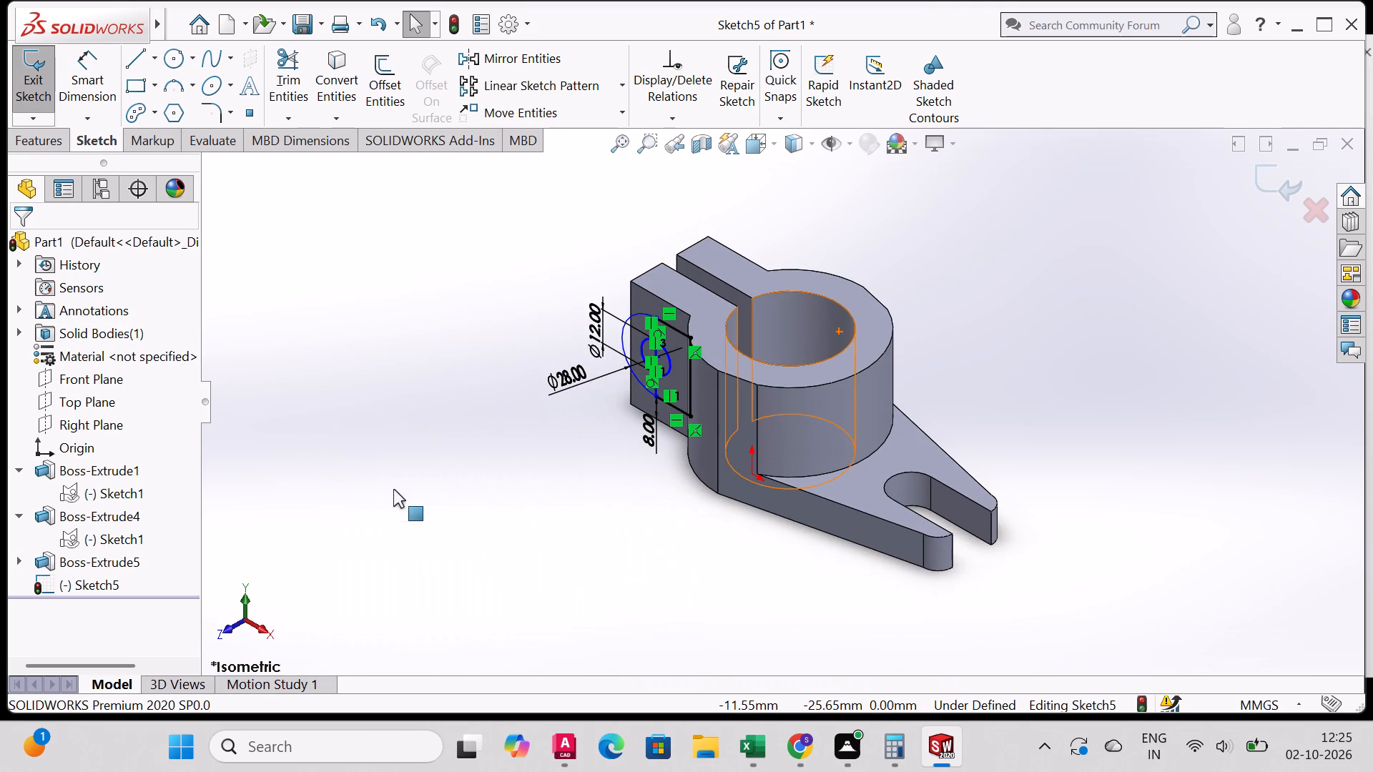
scroll(659, 337, up, 1)
scroll(668, 323, down, 4)
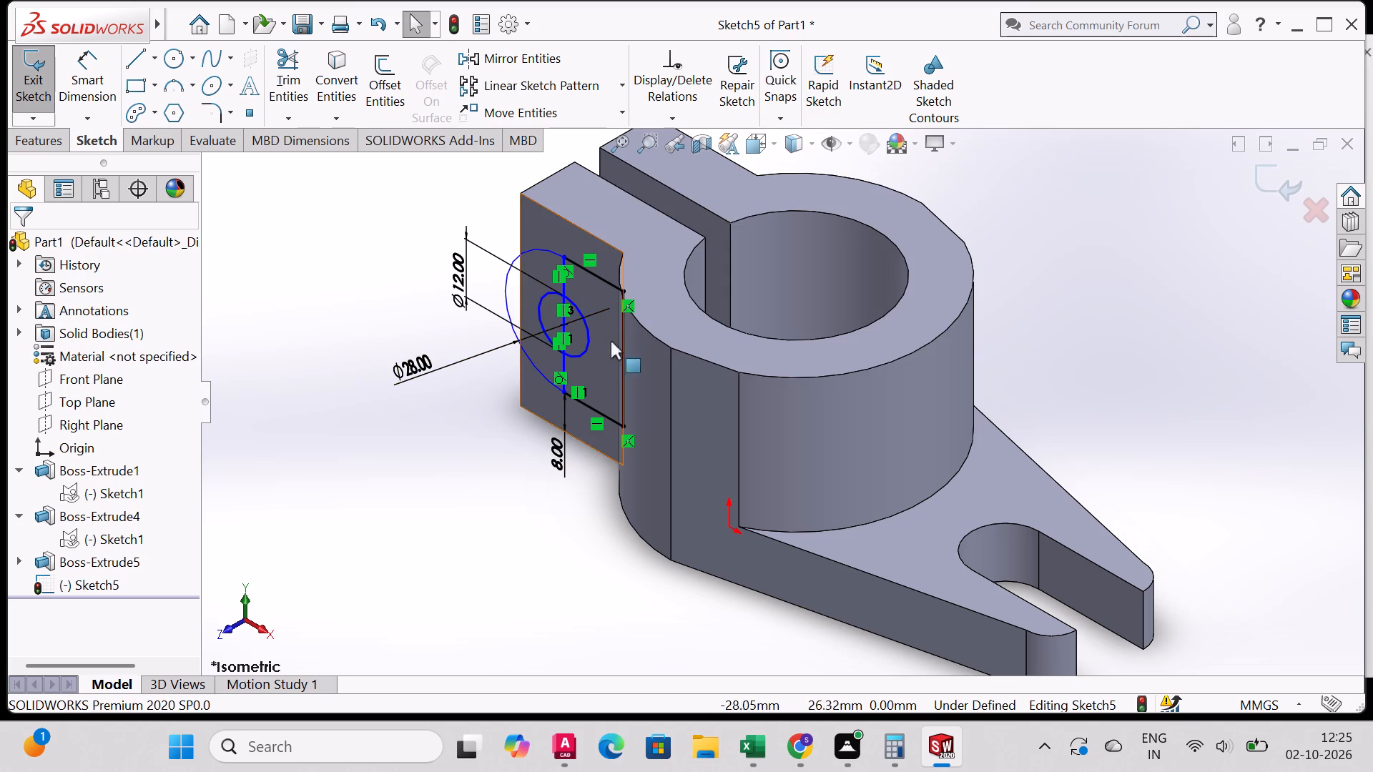
Extrude the rounded lug profile regions around the 12 mm circle by 13 mm, reversed into the lug and merged with the body.
click(45, 138)
click(38, 95)
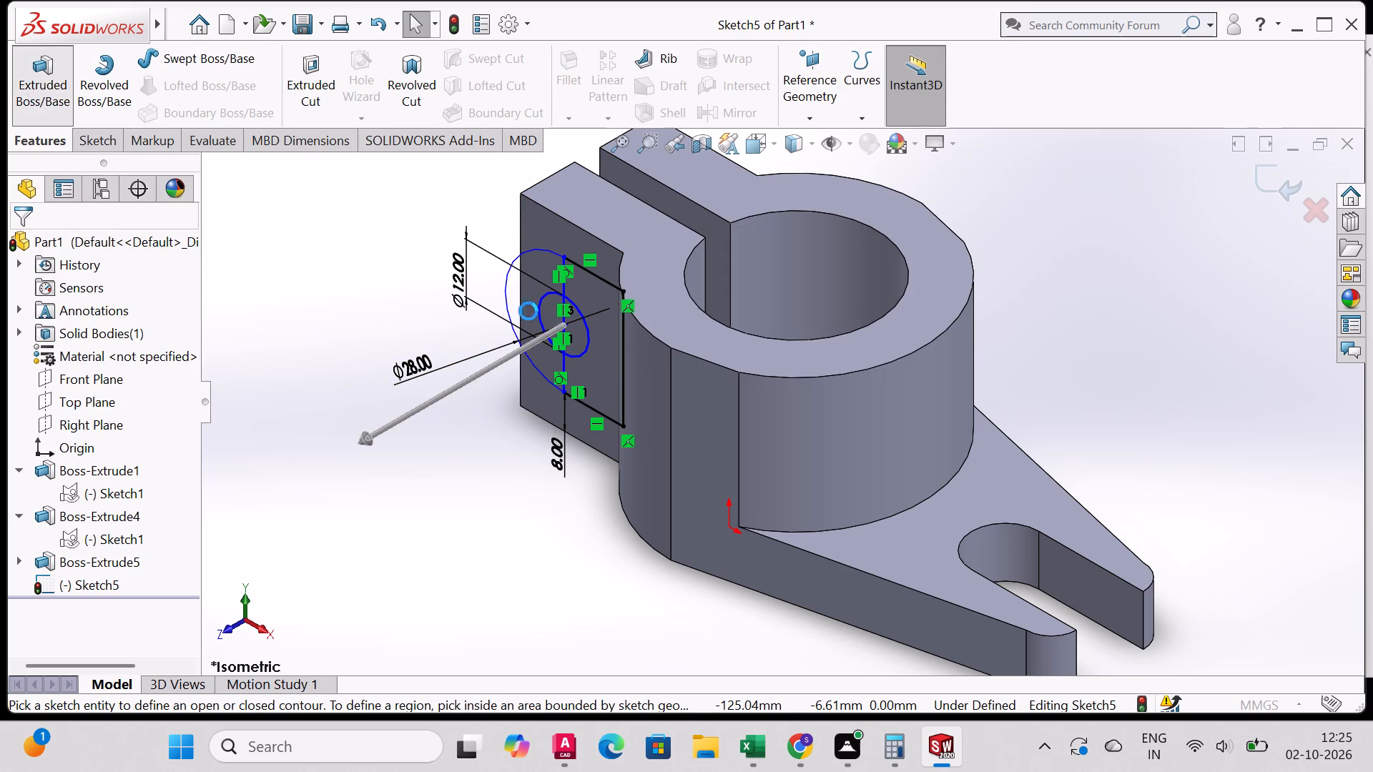
click(597, 342)
click(532, 269)
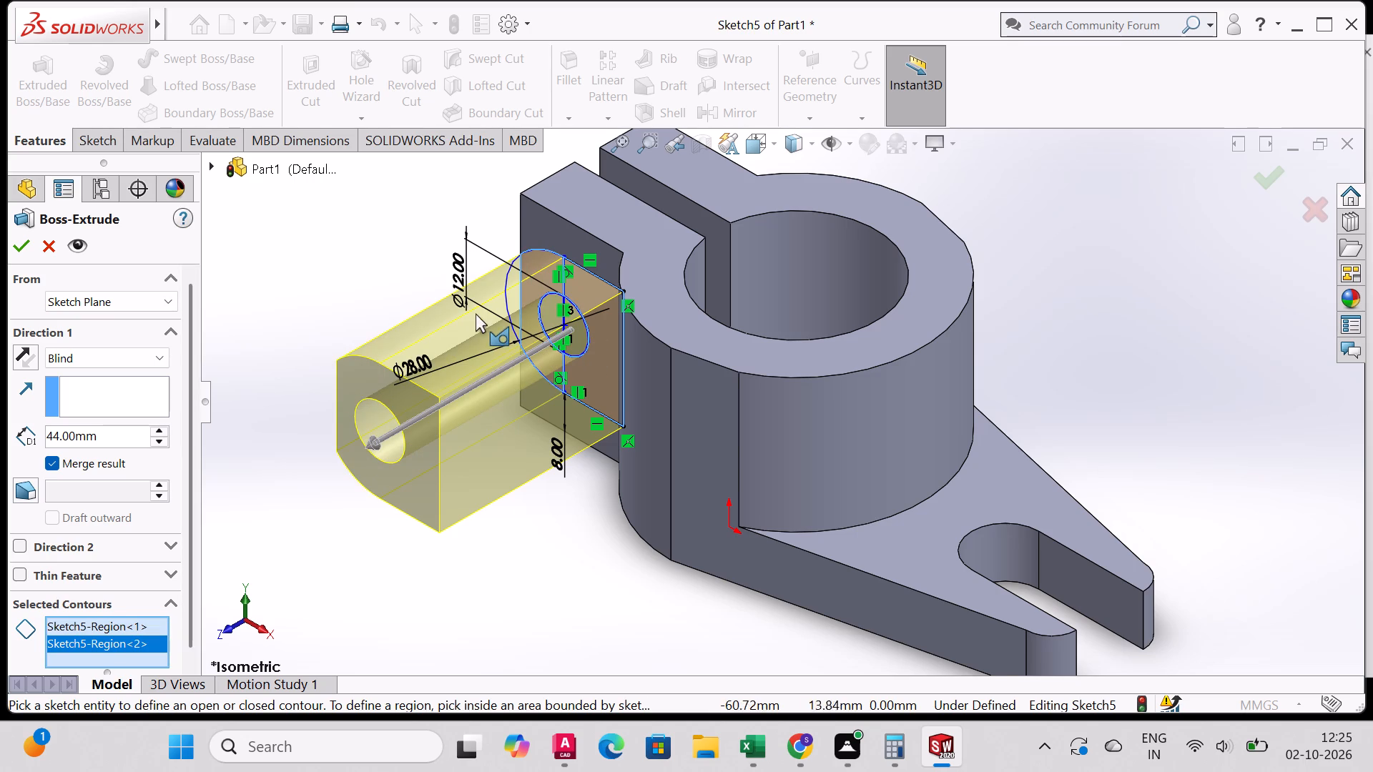
middle_drag(477, 312, 536, 351)
click(568, 292)
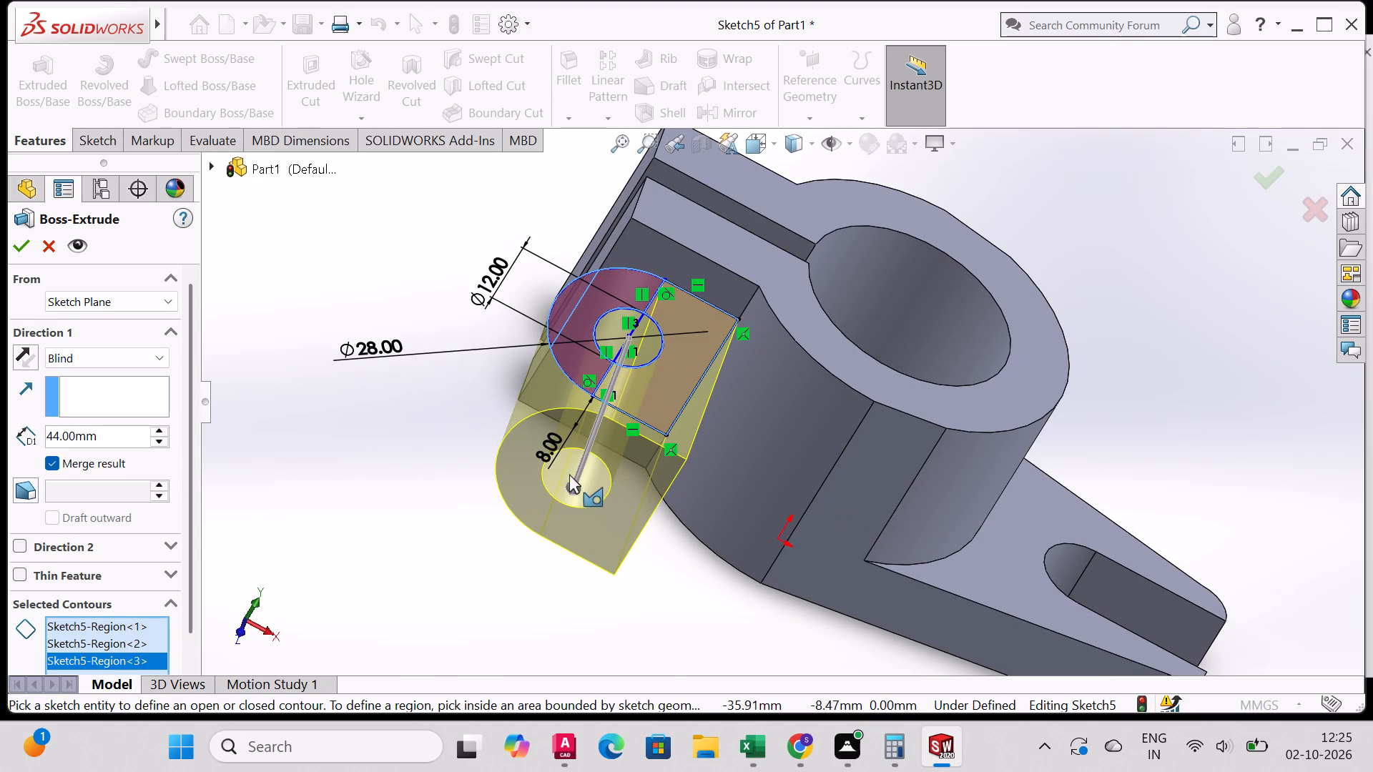
drag(569, 490, 659, 300)
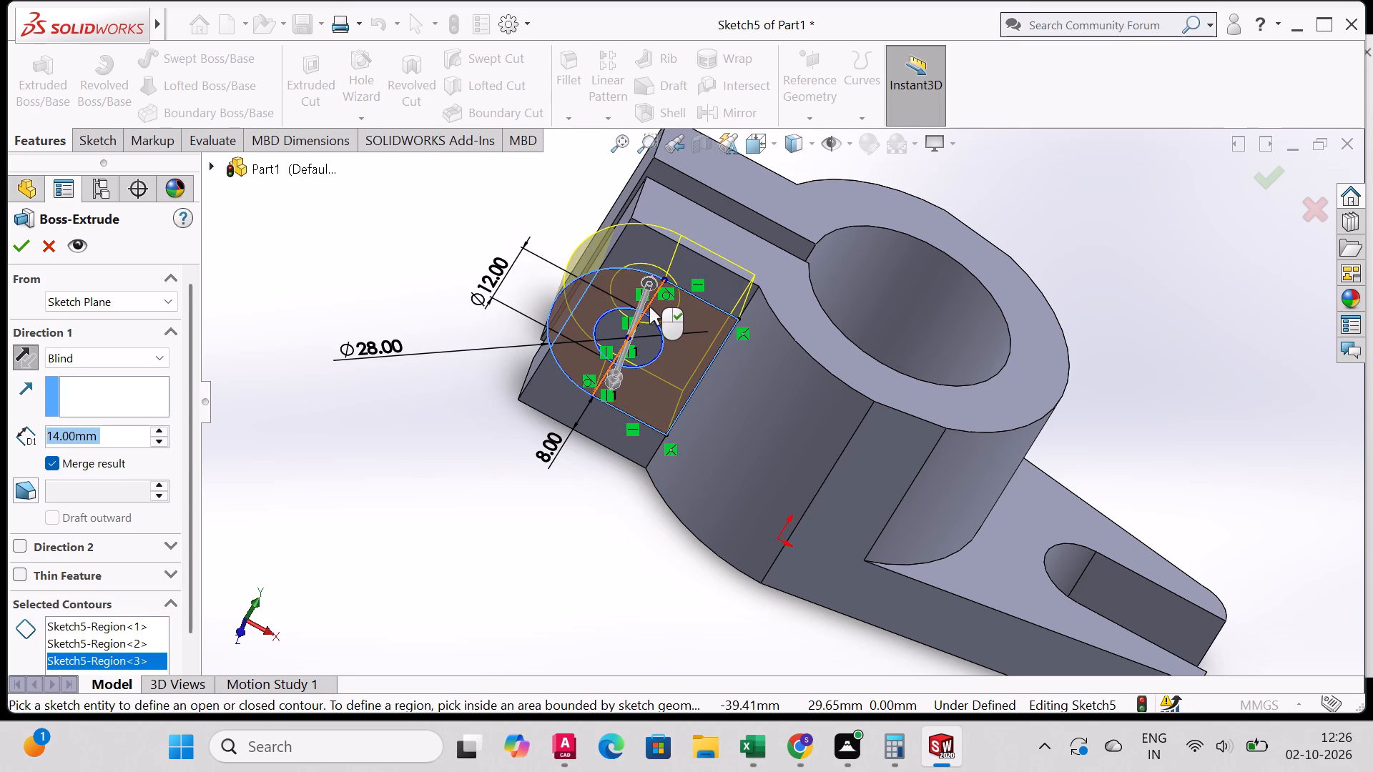
text(13)
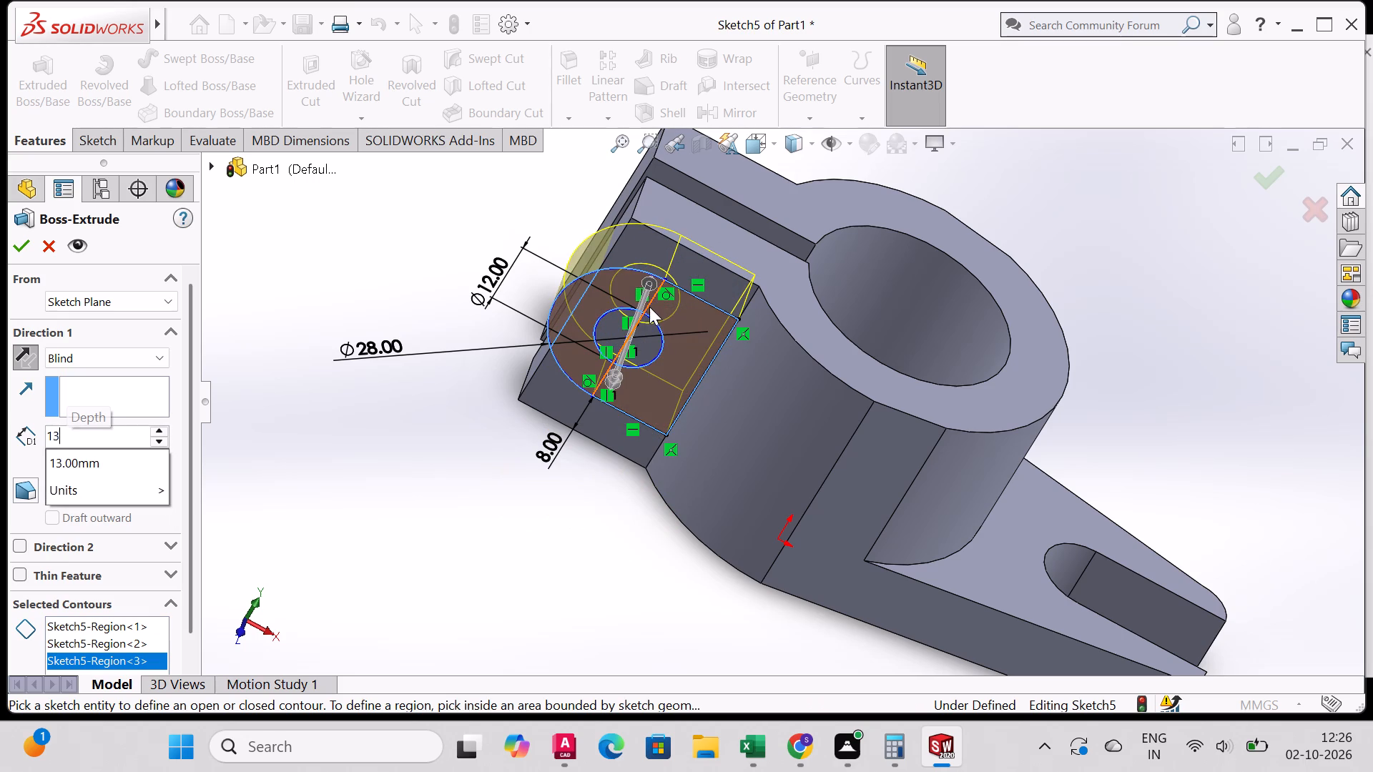
key(Return)
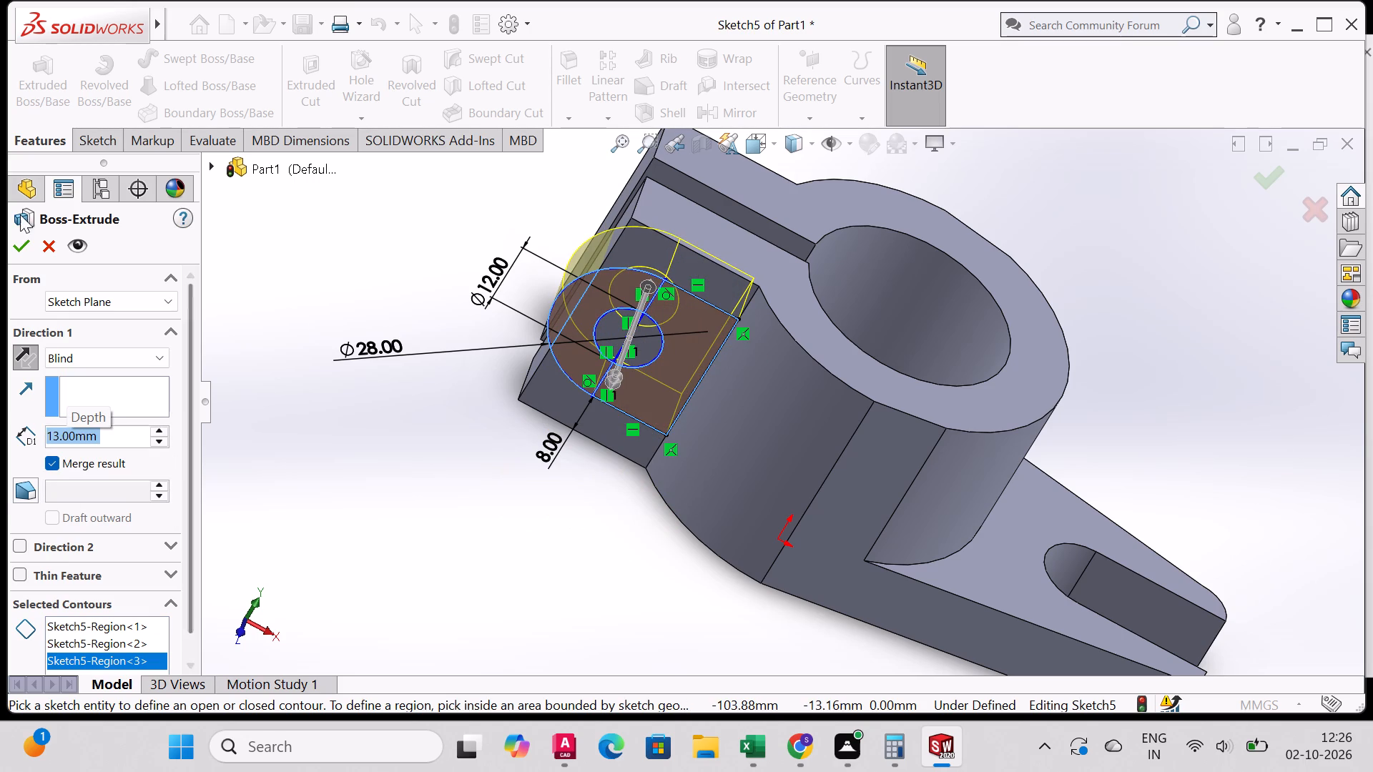
click(24, 251)
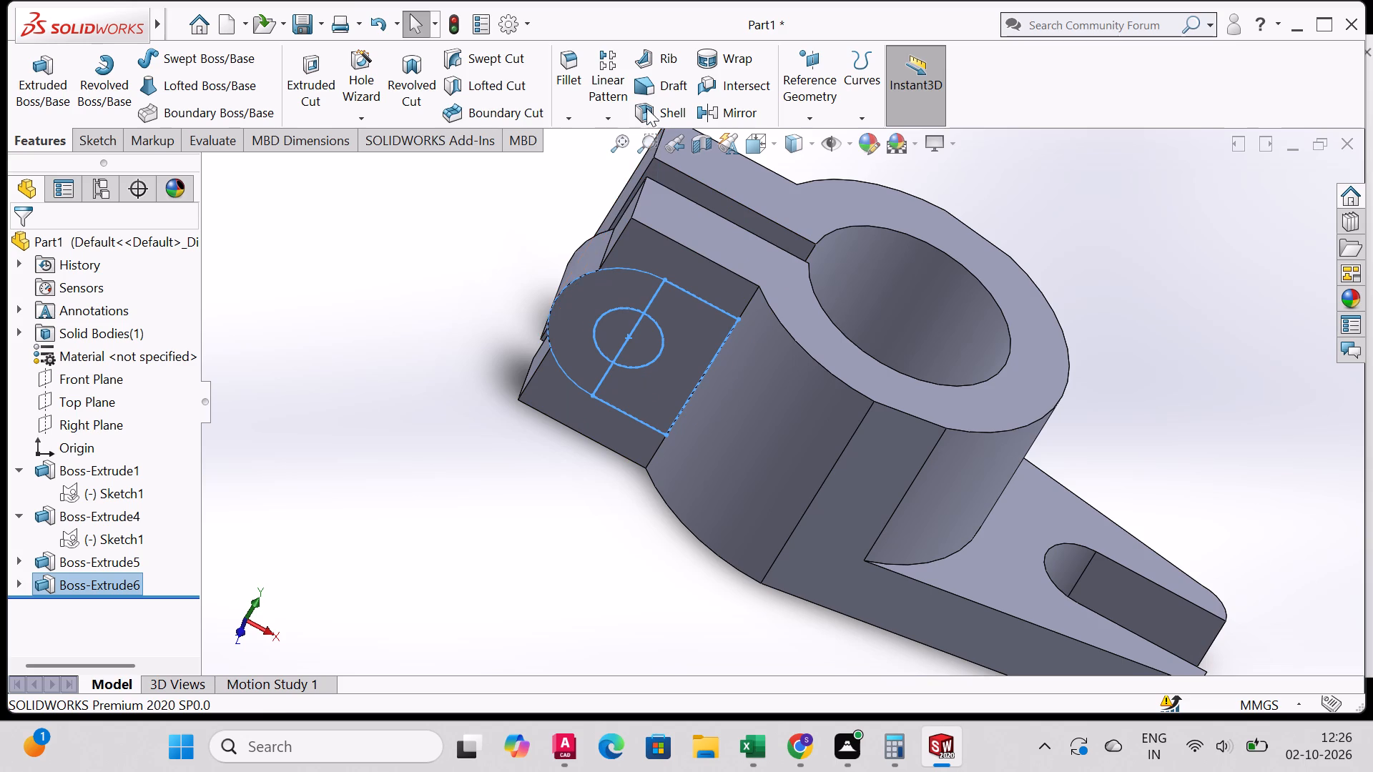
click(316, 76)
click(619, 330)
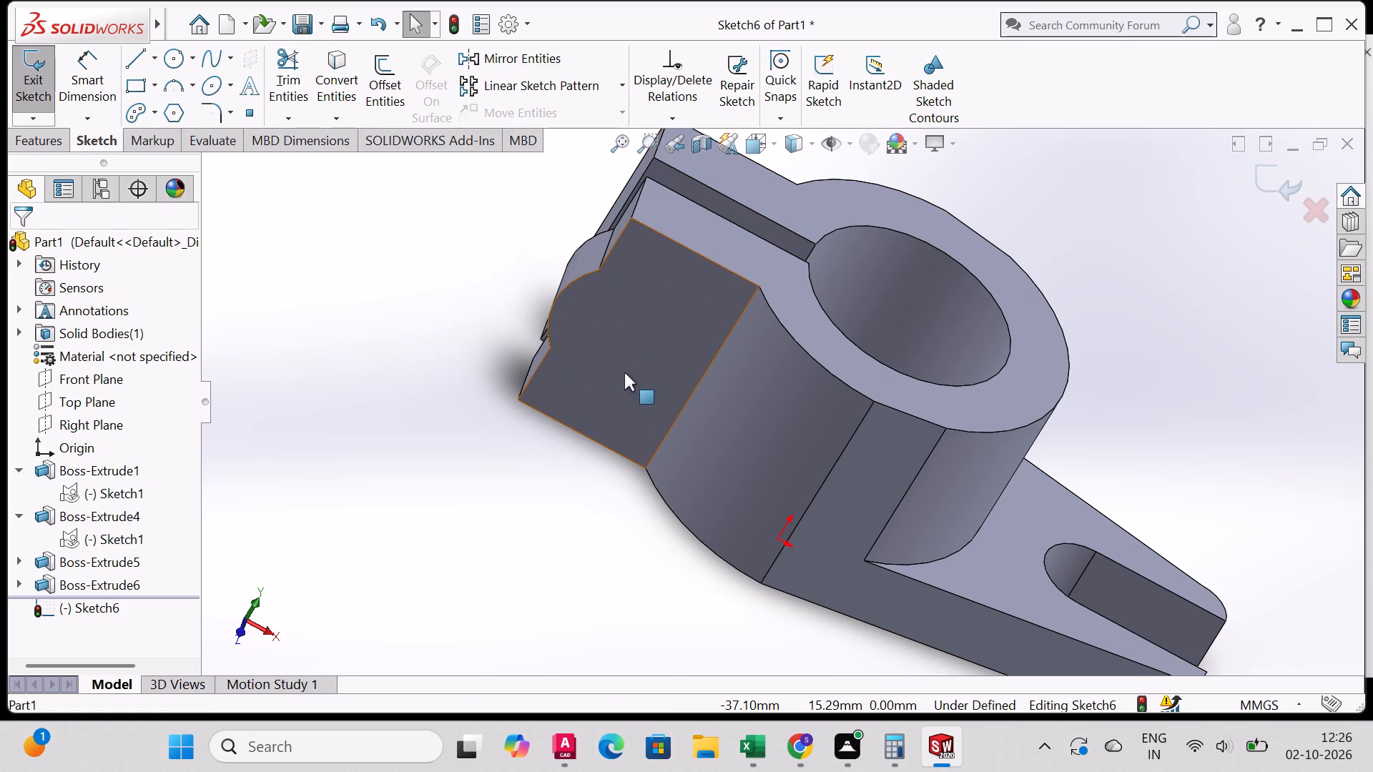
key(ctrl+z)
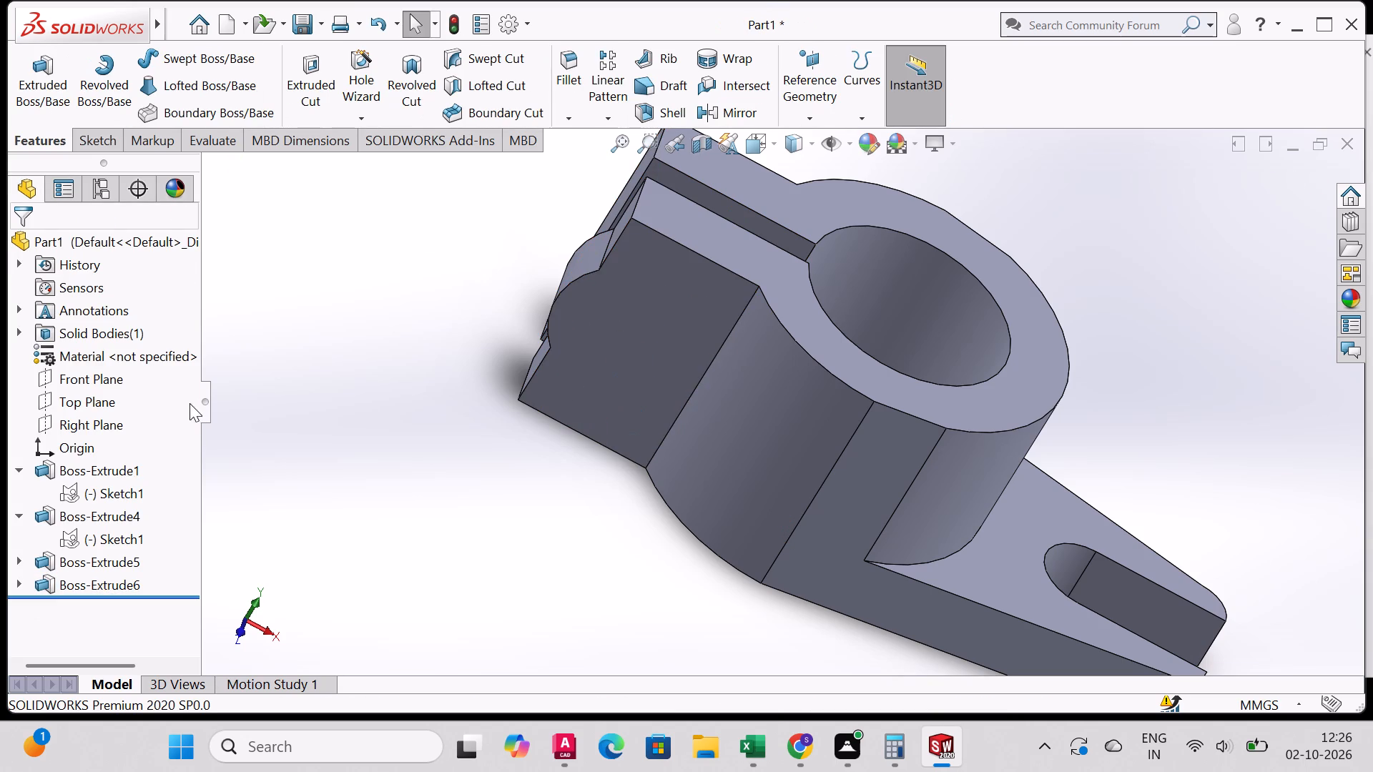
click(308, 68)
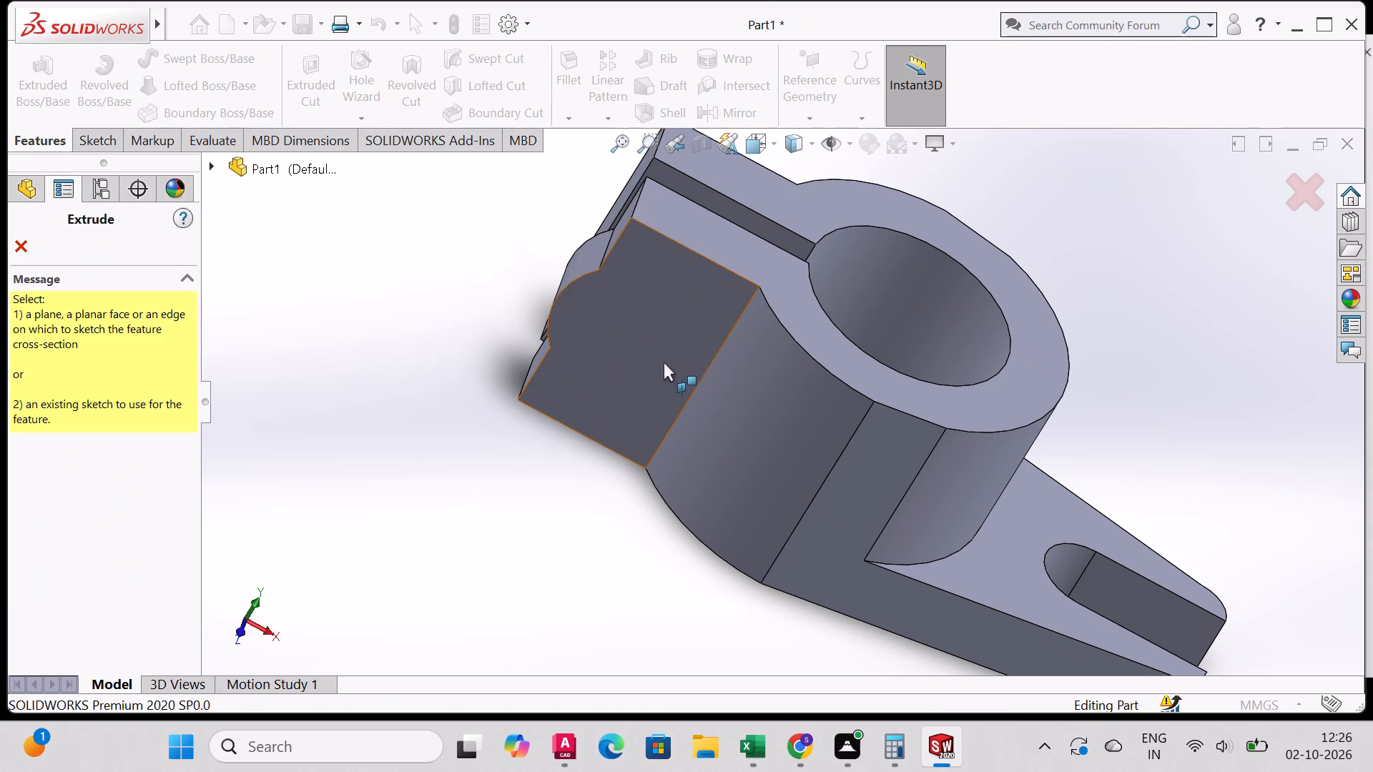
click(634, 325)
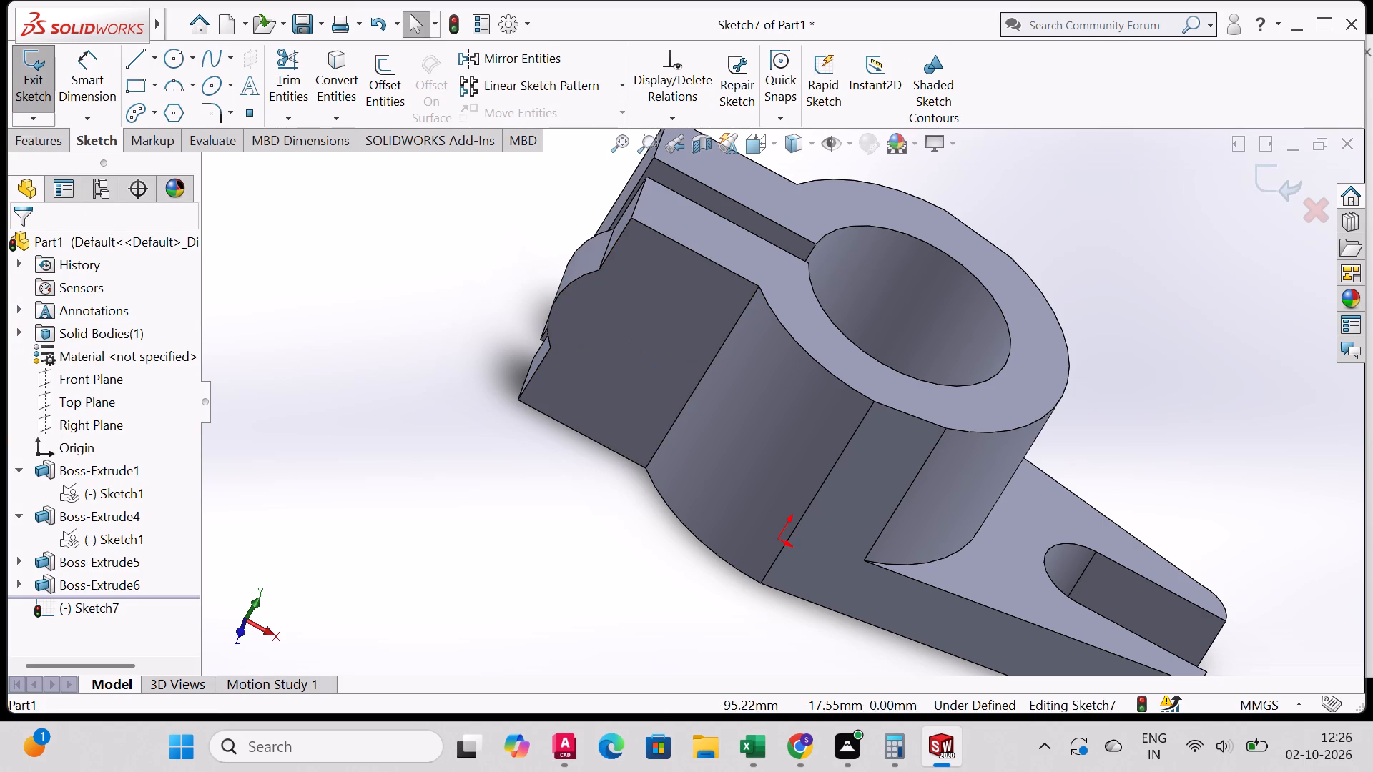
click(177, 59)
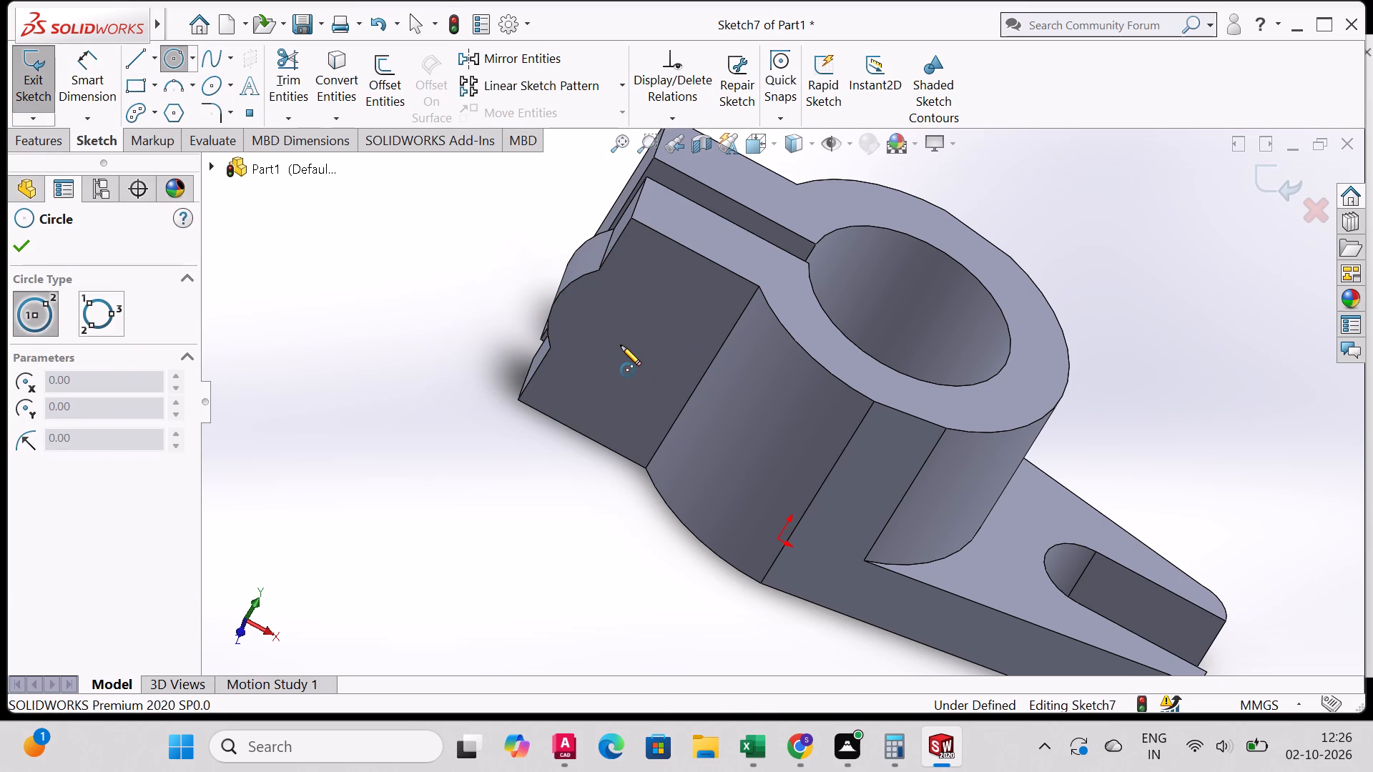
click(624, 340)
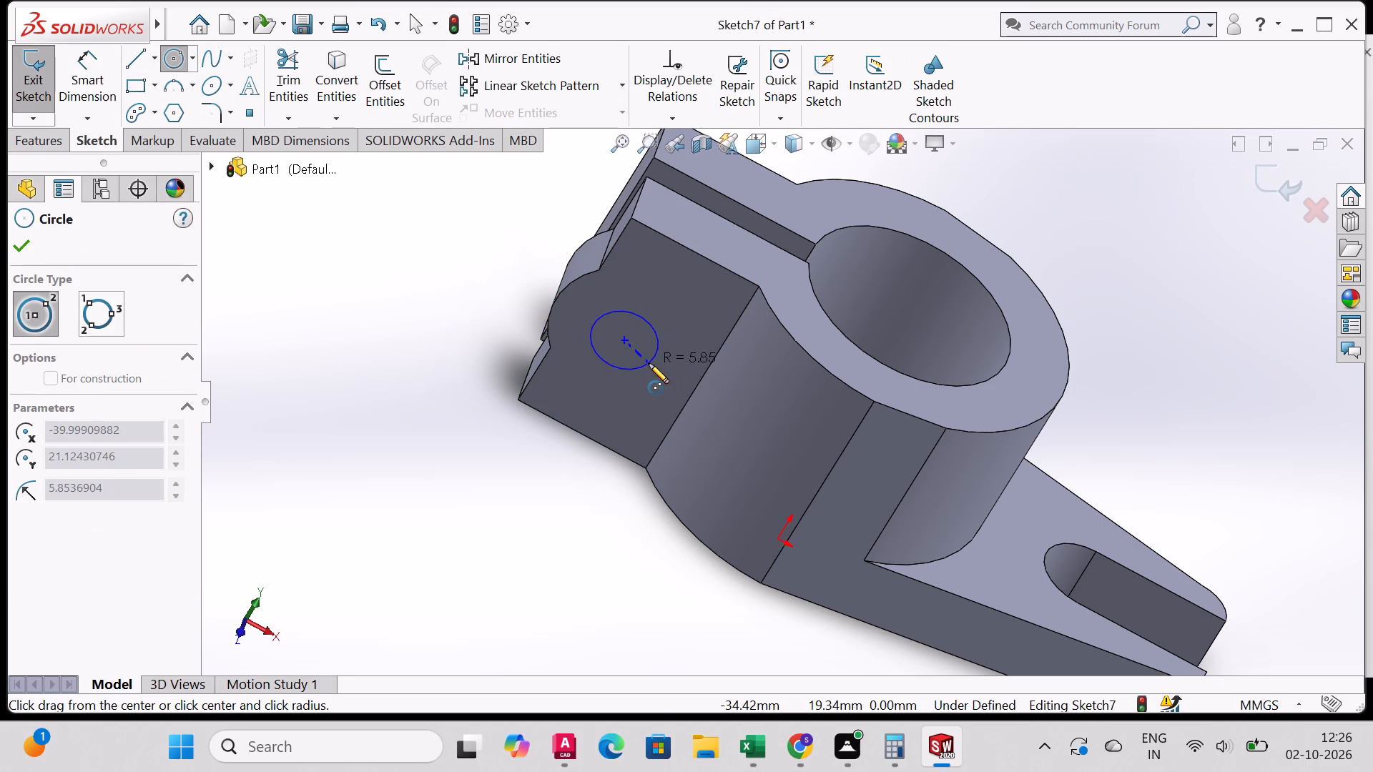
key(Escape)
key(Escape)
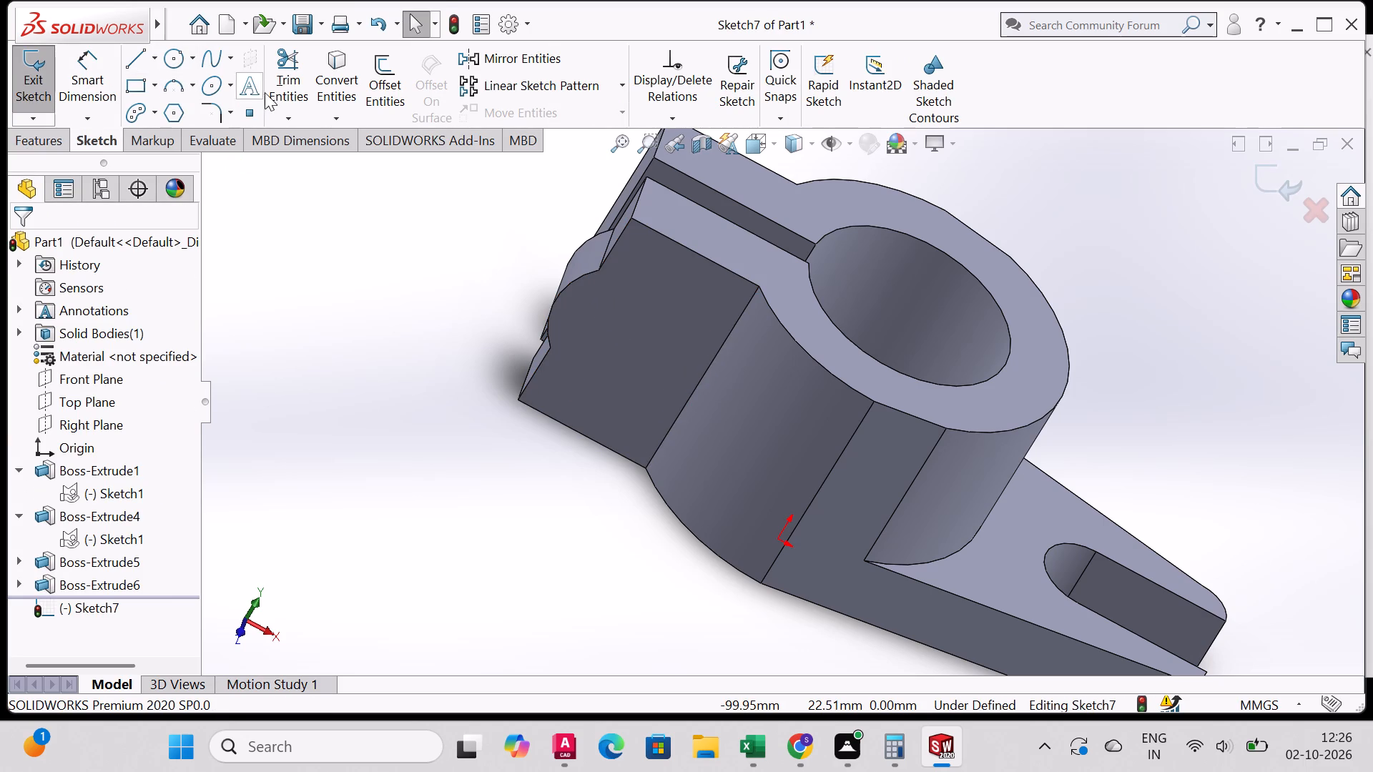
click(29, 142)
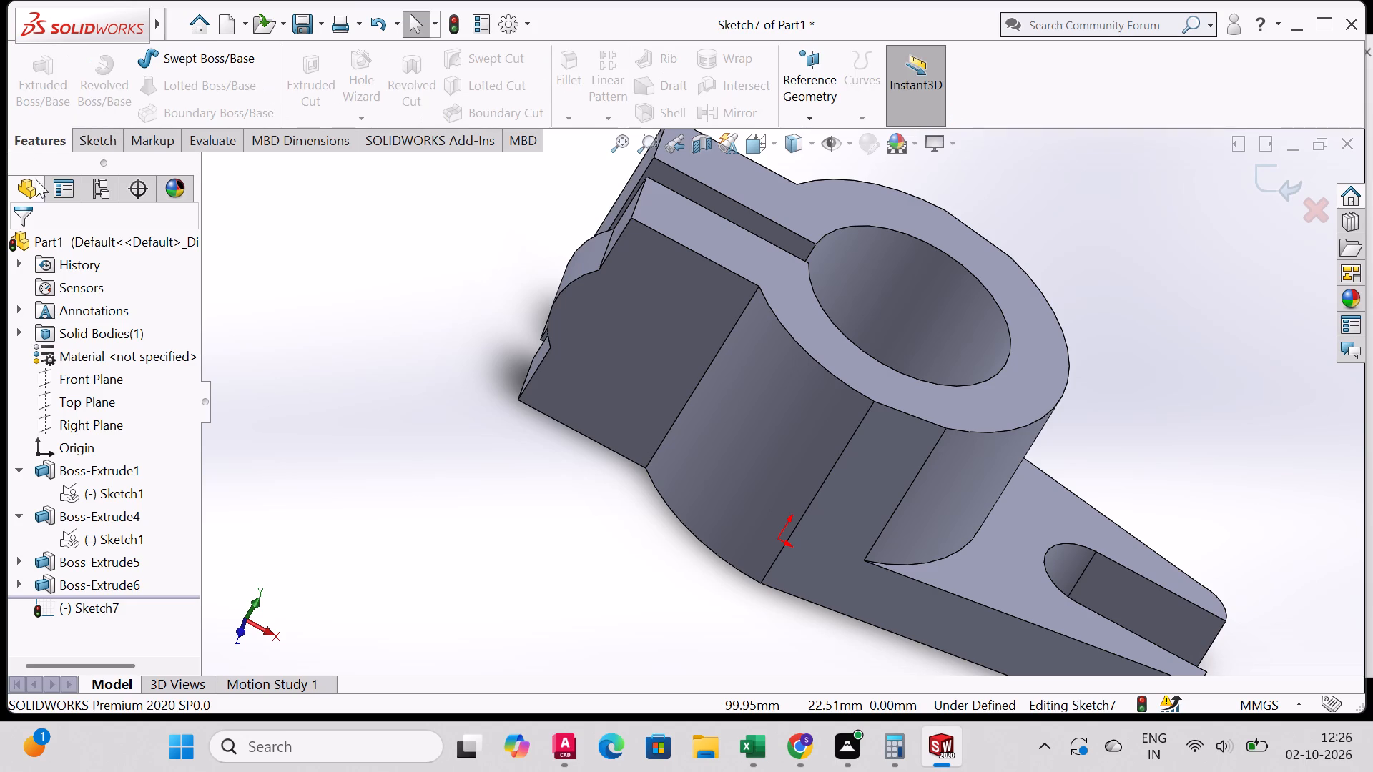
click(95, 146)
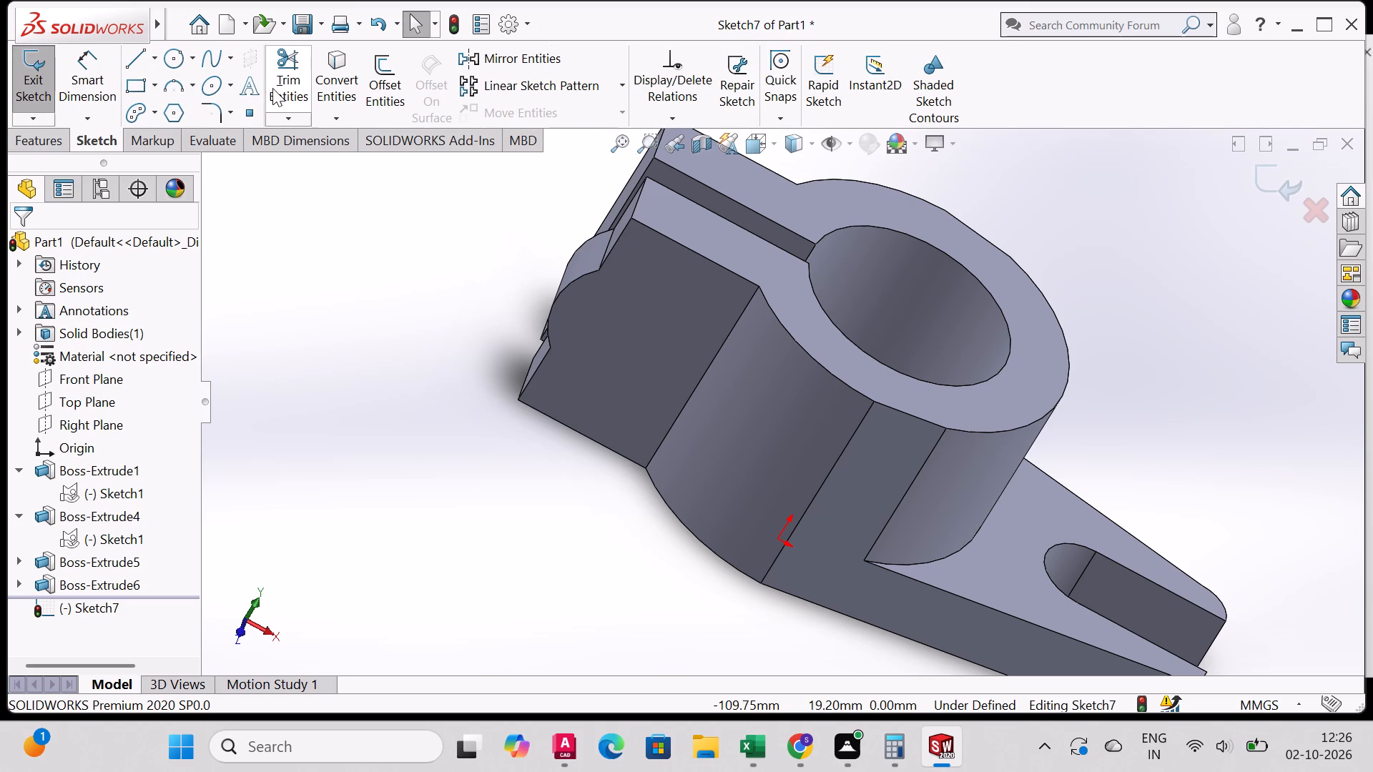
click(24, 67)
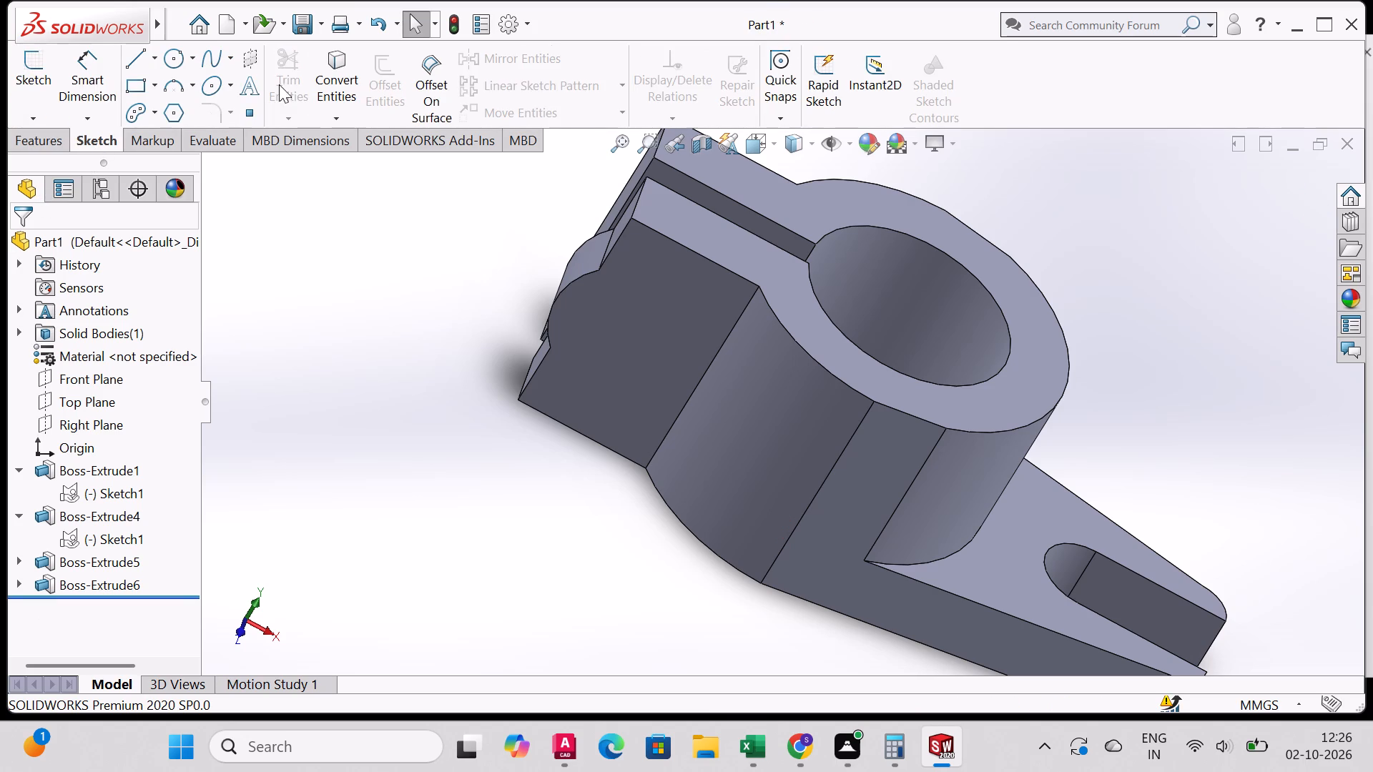
Start an extruded cut with a new sketch on the lug's flat outer face.
click(56, 146)
click(304, 70)
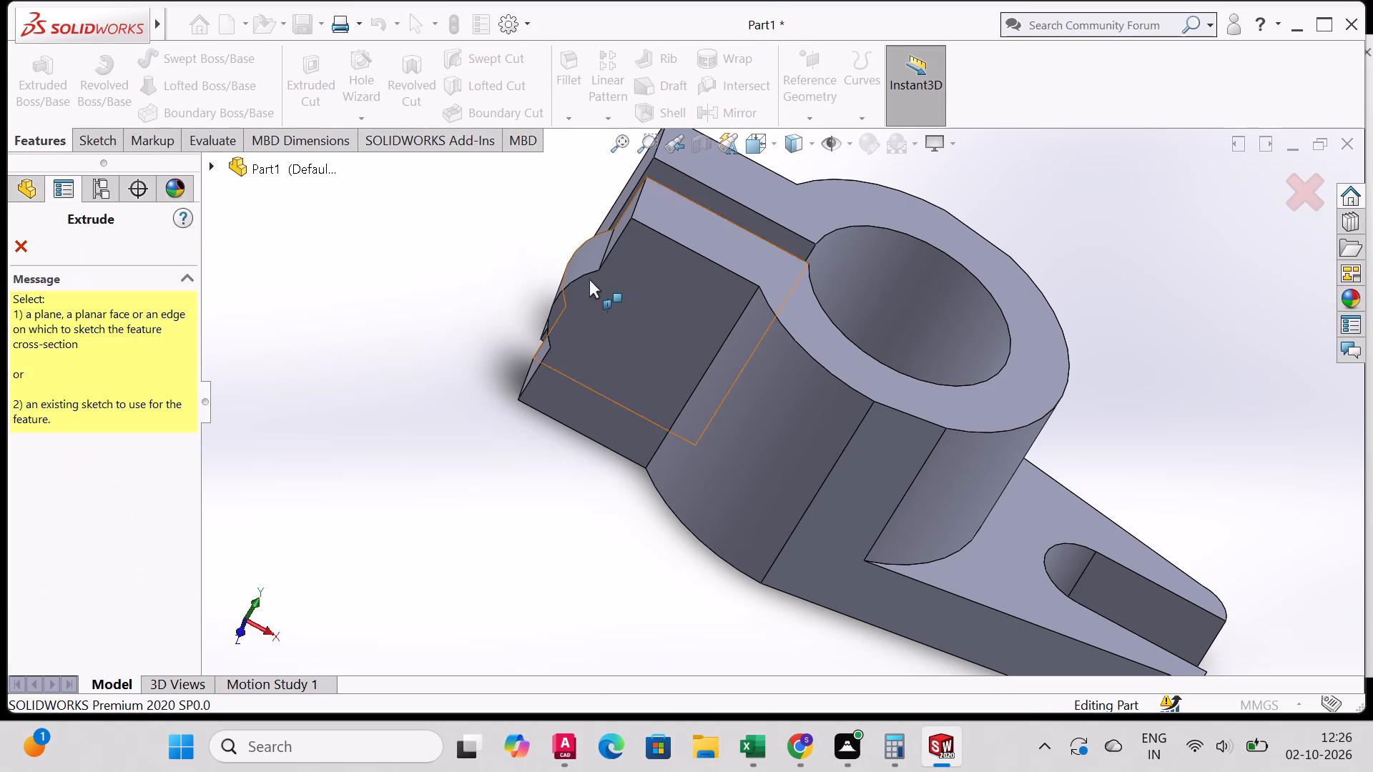
click(634, 292)
click(630, 332)
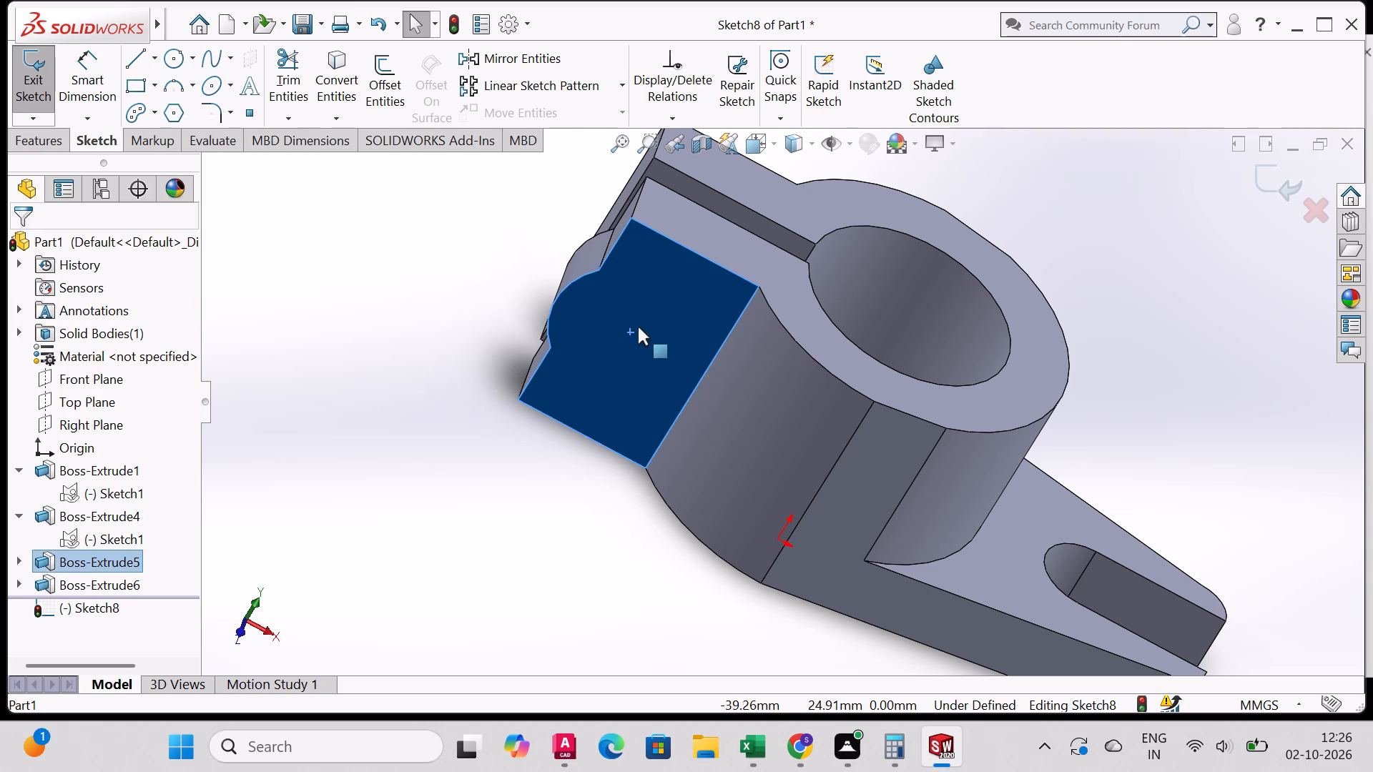
click(638, 327)
triple_click(631, 331)
Examine the sketches behind the bracket's extrusions, including the rounded lug profile, and close the empty cut sketch.
click(88, 583)
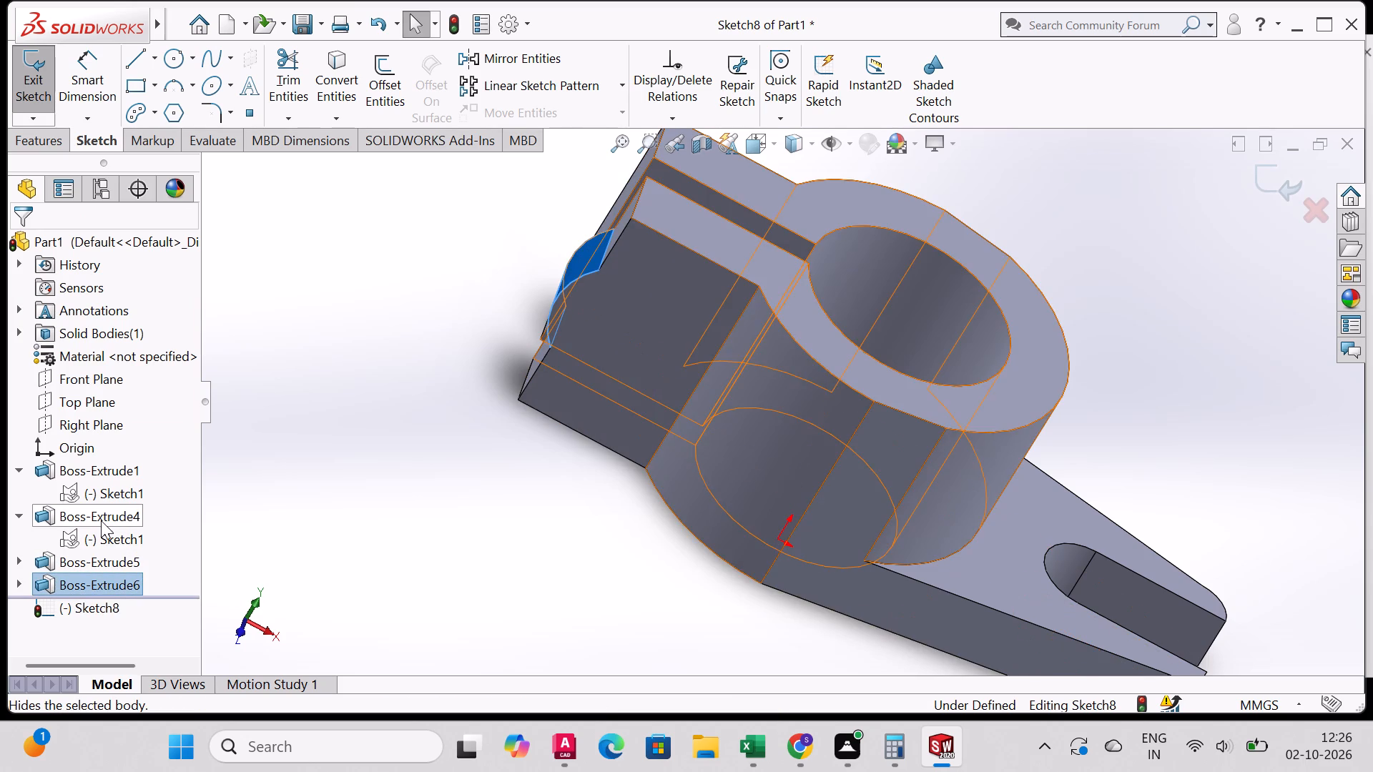
click(108, 498)
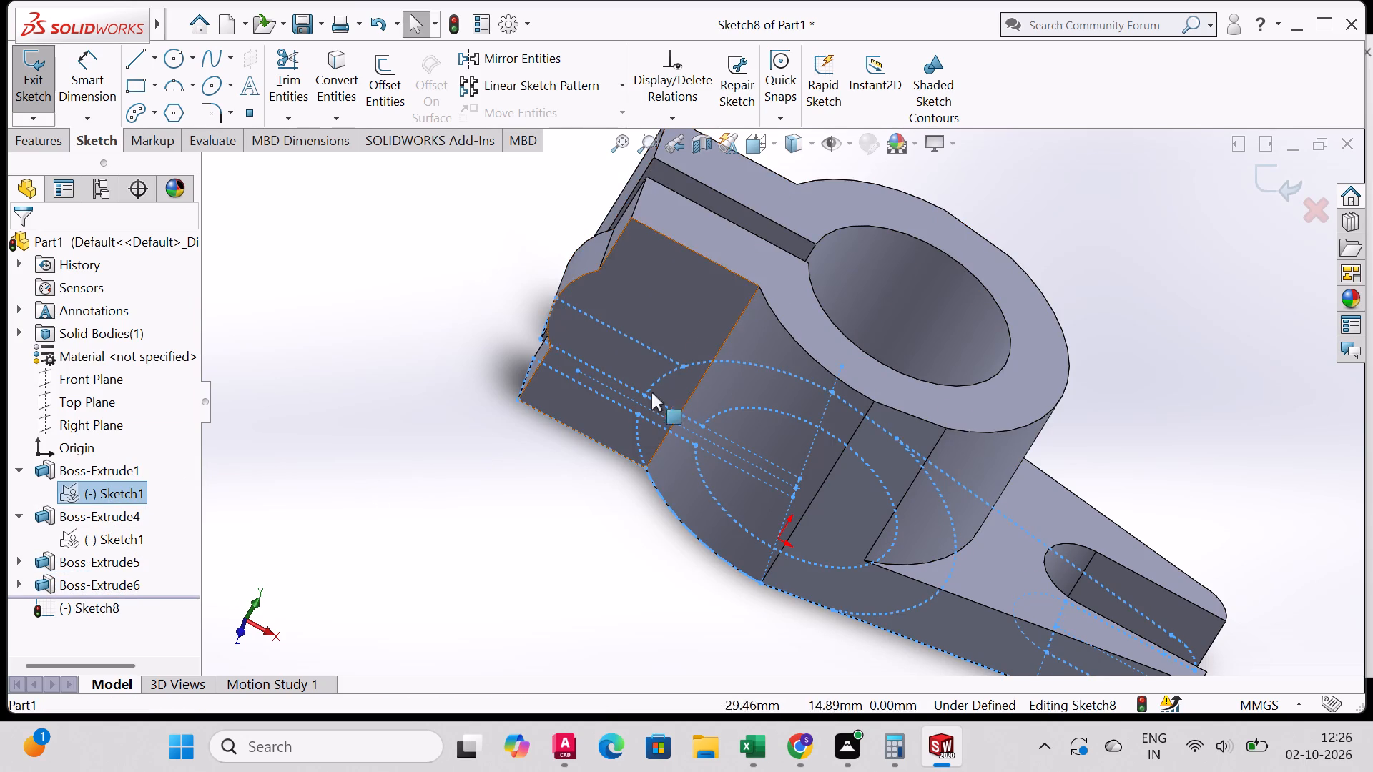
click(125, 543)
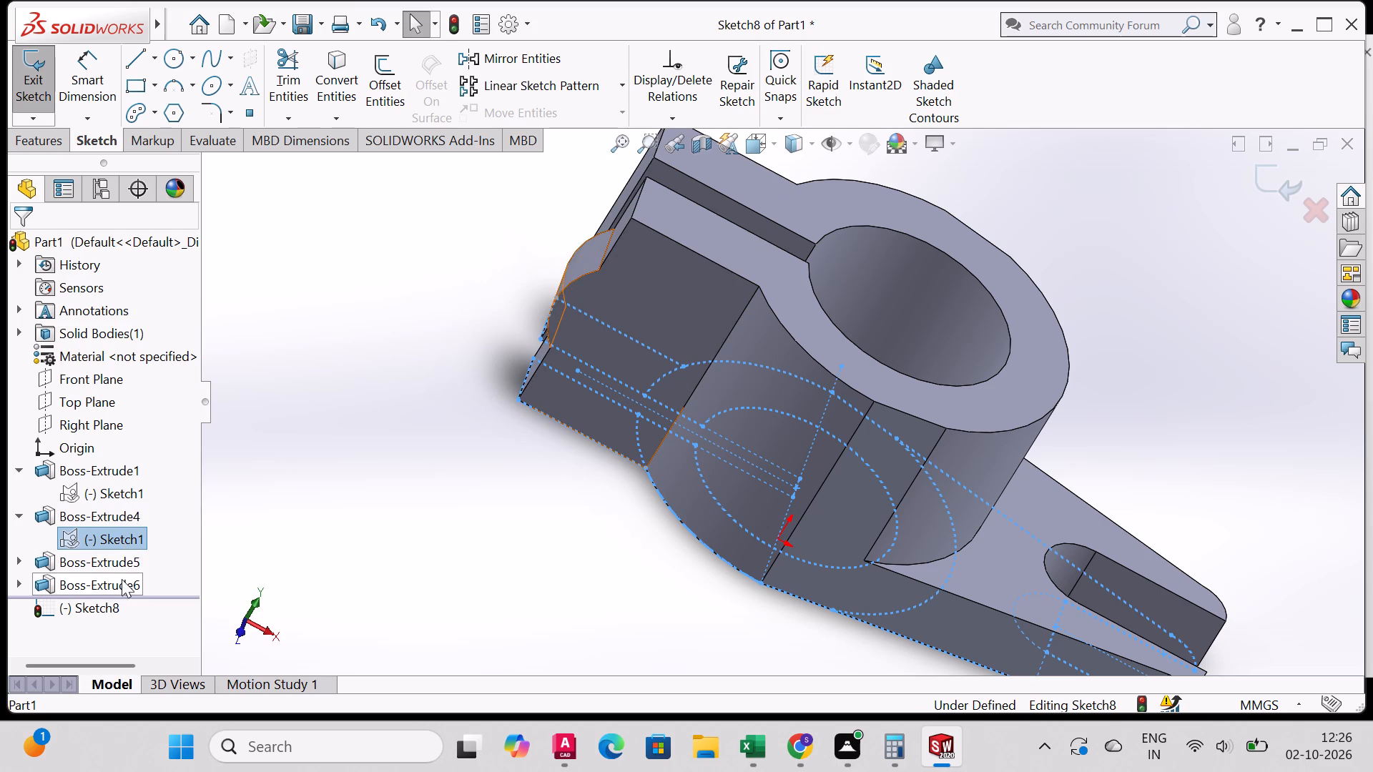
click(122, 582)
click(25, 591)
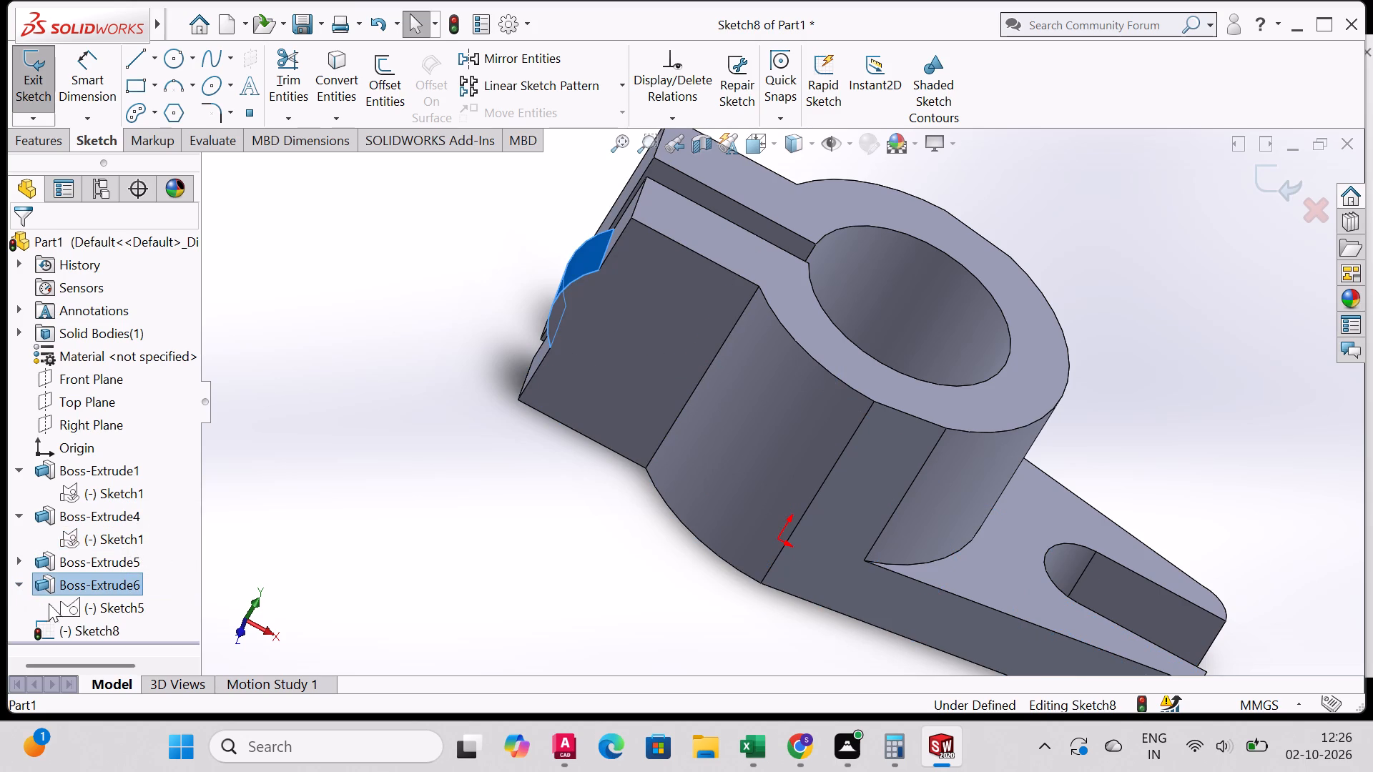
click(87, 608)
middle_drag(636, 352, 639, 349)
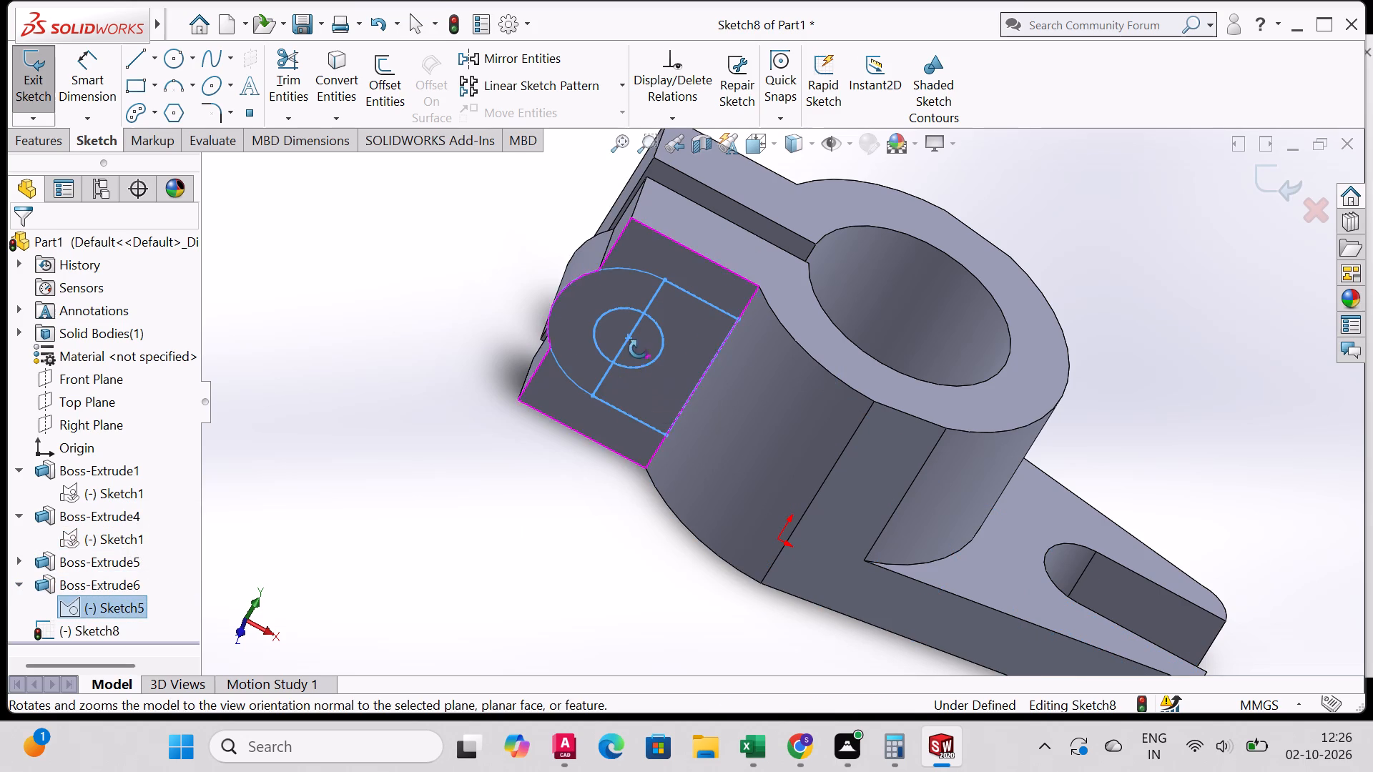
middle_drag(639, 349, 626, 285)
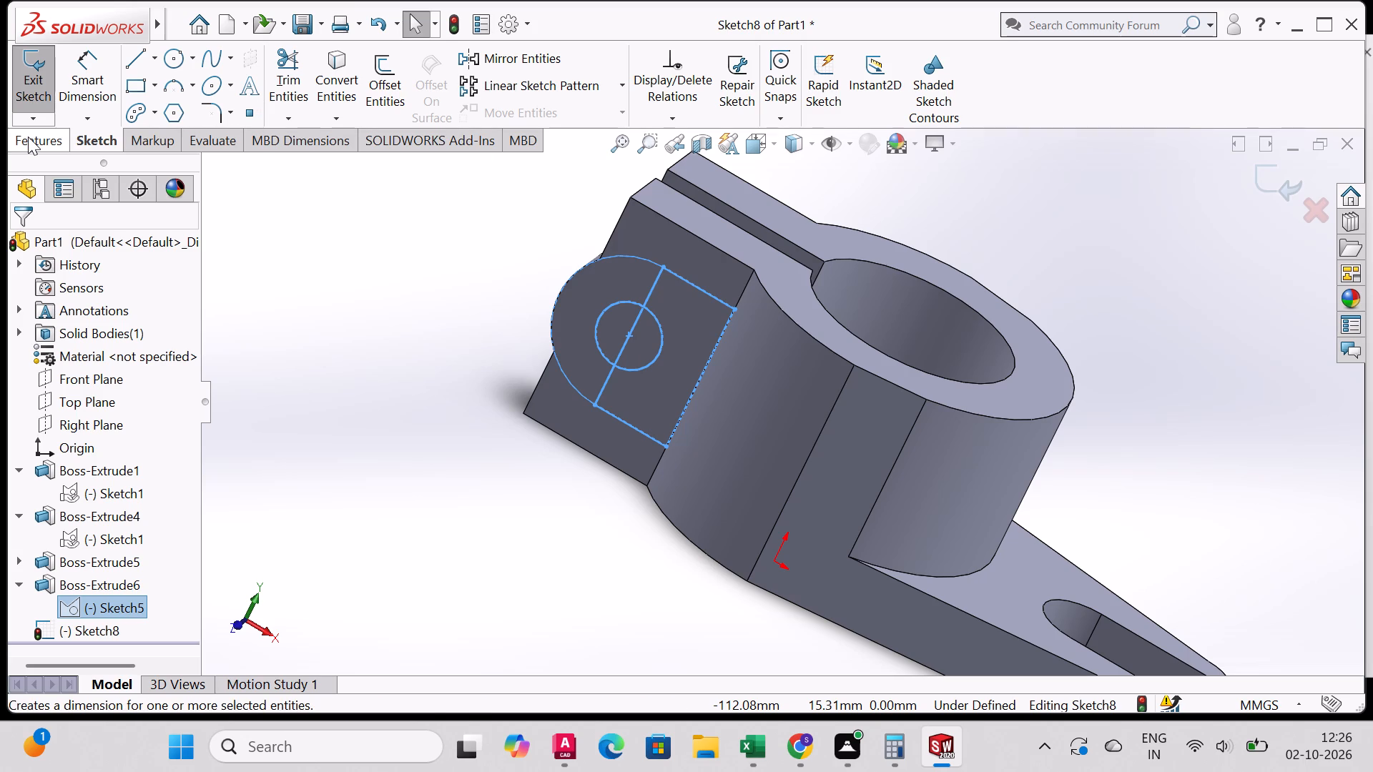
click(28, 137)
click(88, 134)
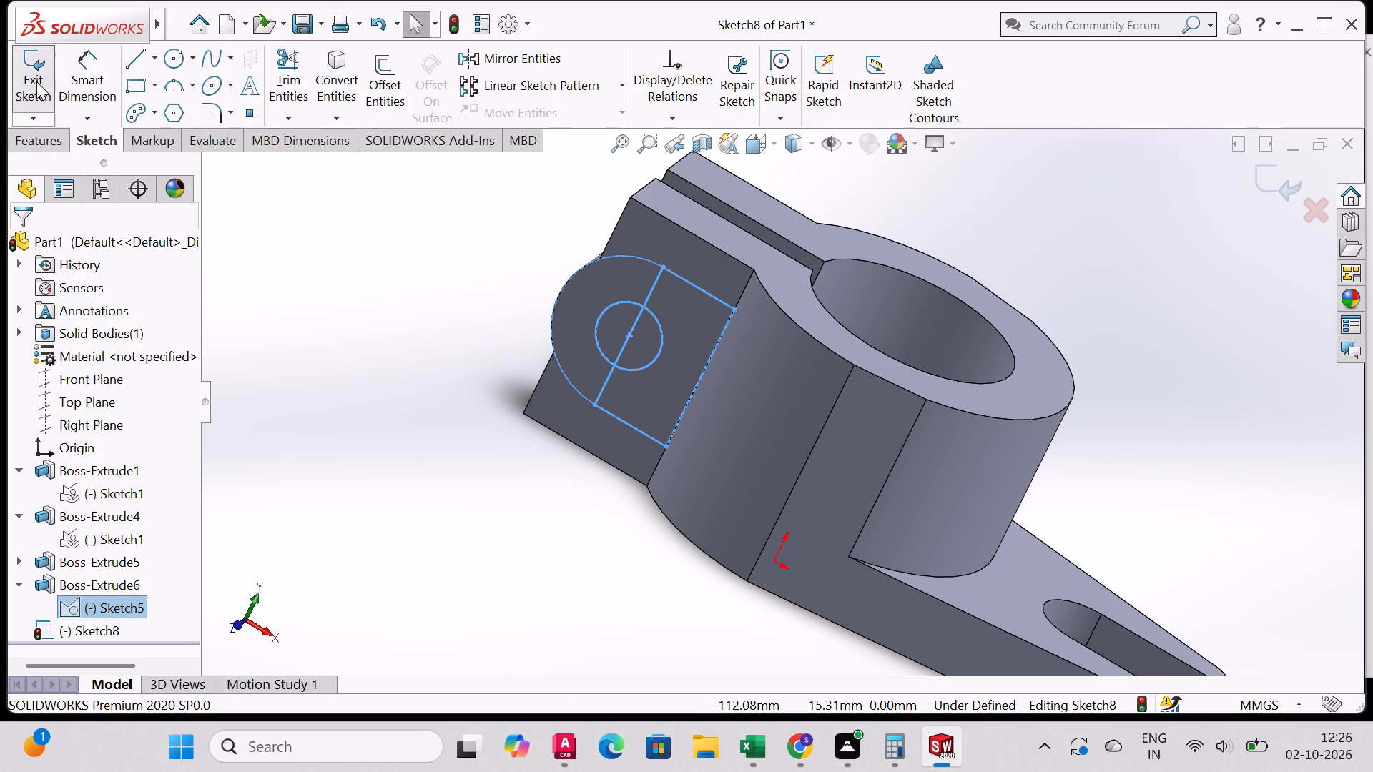
click(36, 81)
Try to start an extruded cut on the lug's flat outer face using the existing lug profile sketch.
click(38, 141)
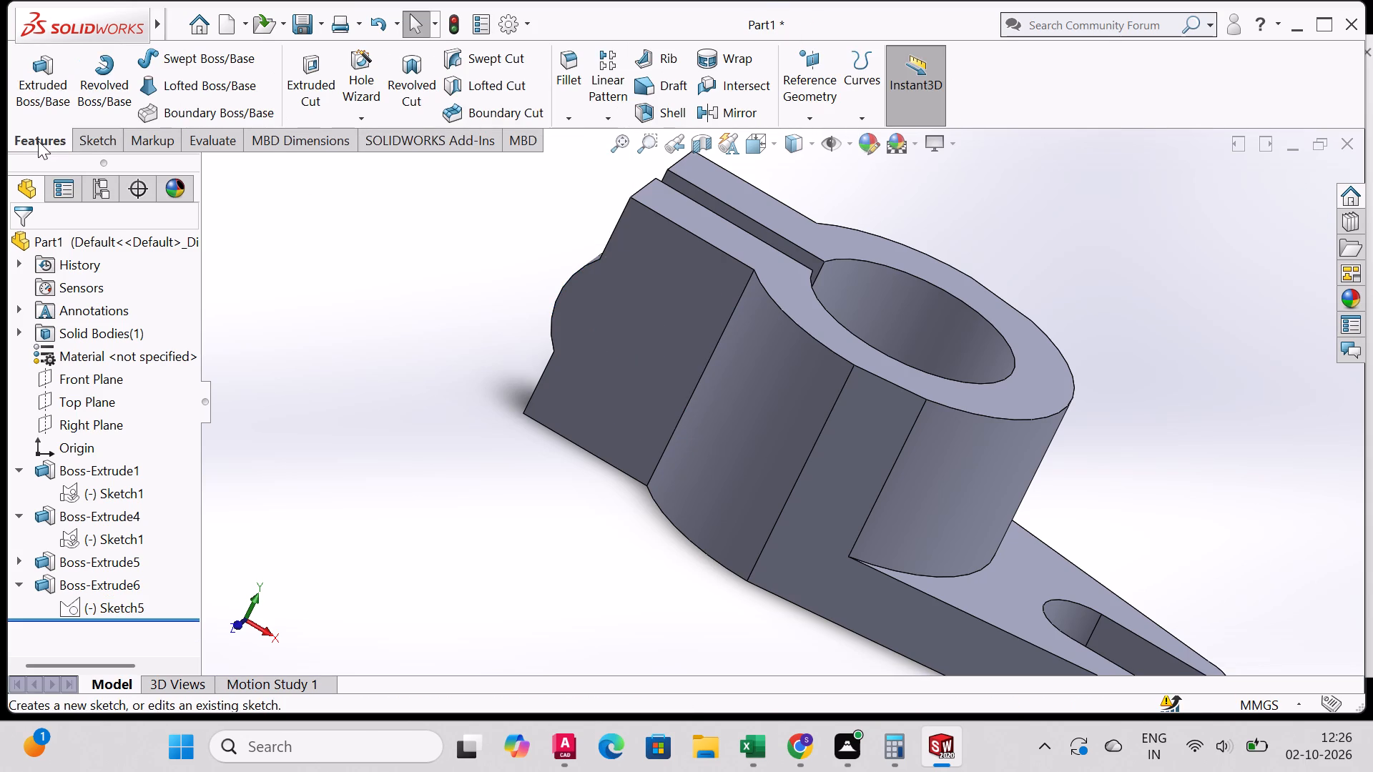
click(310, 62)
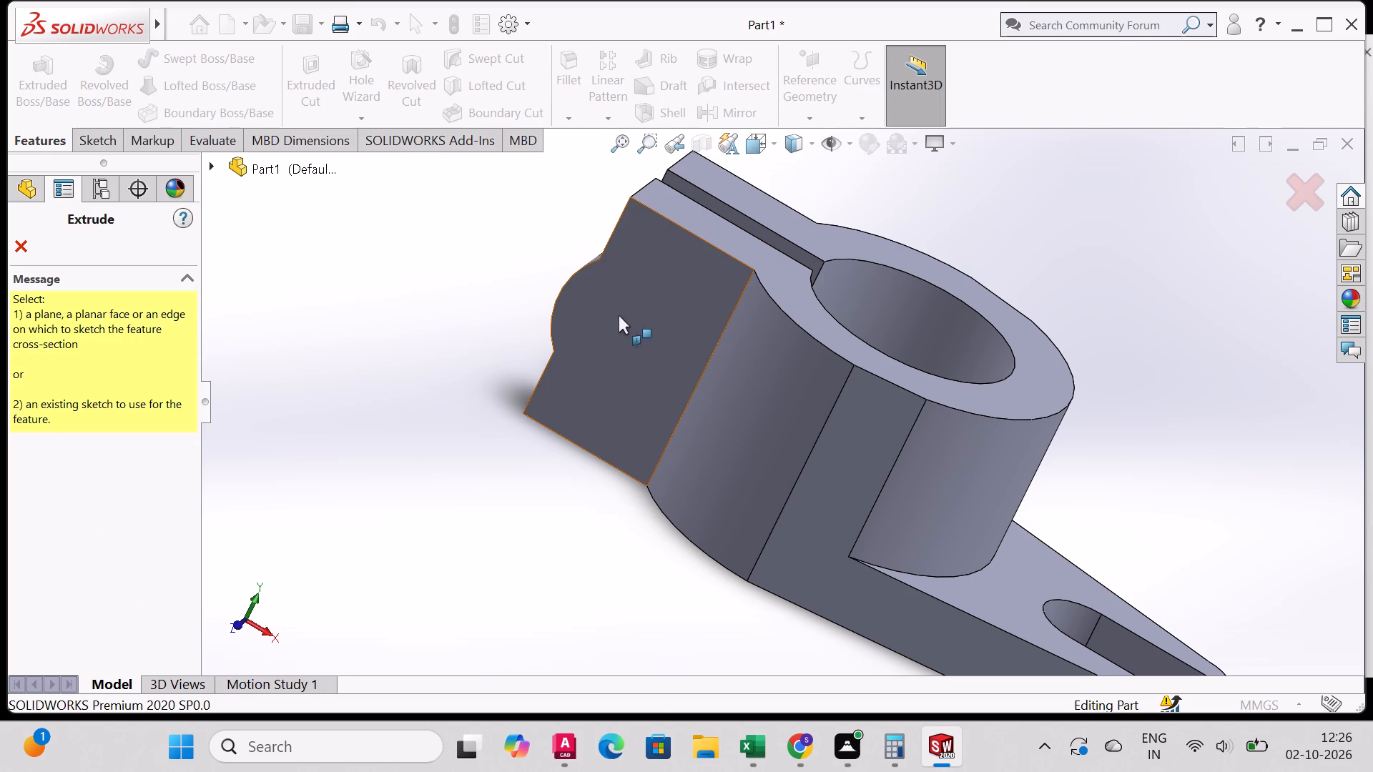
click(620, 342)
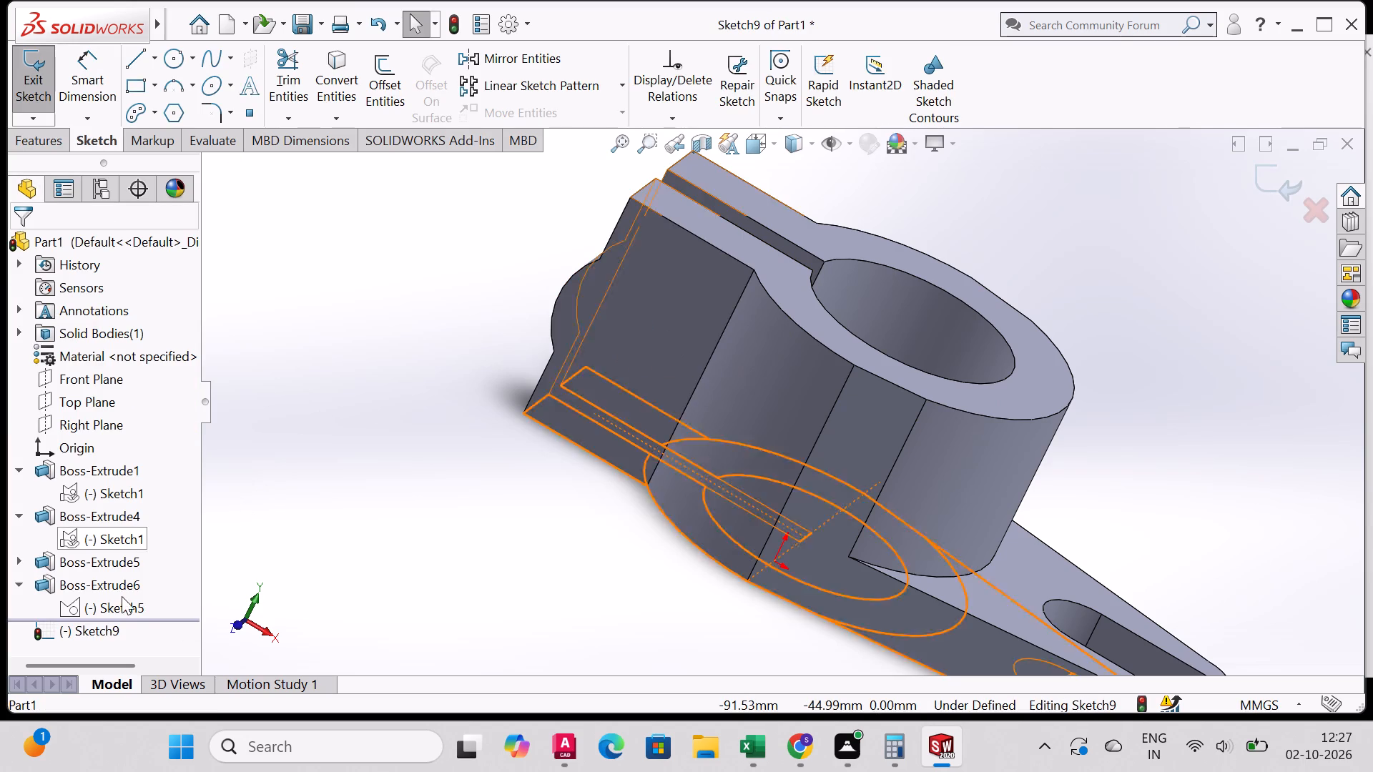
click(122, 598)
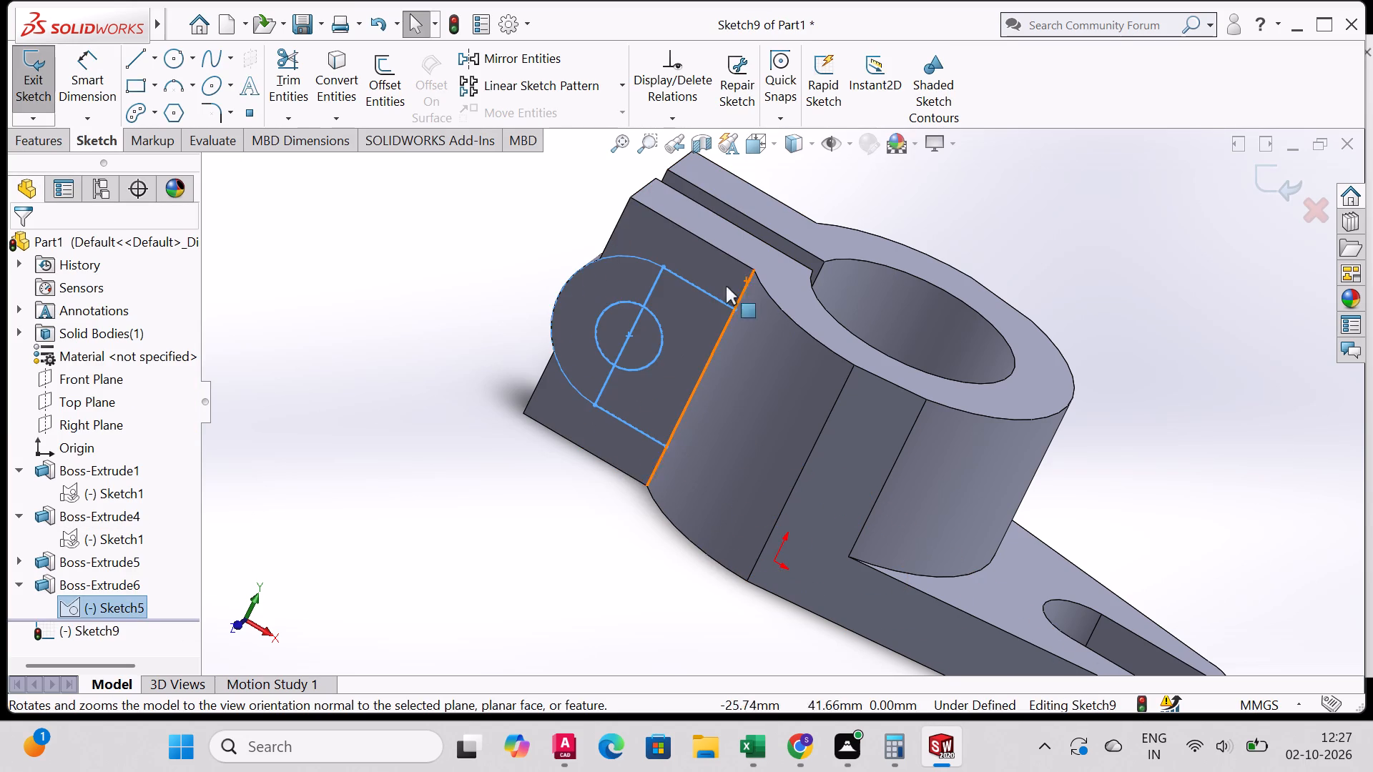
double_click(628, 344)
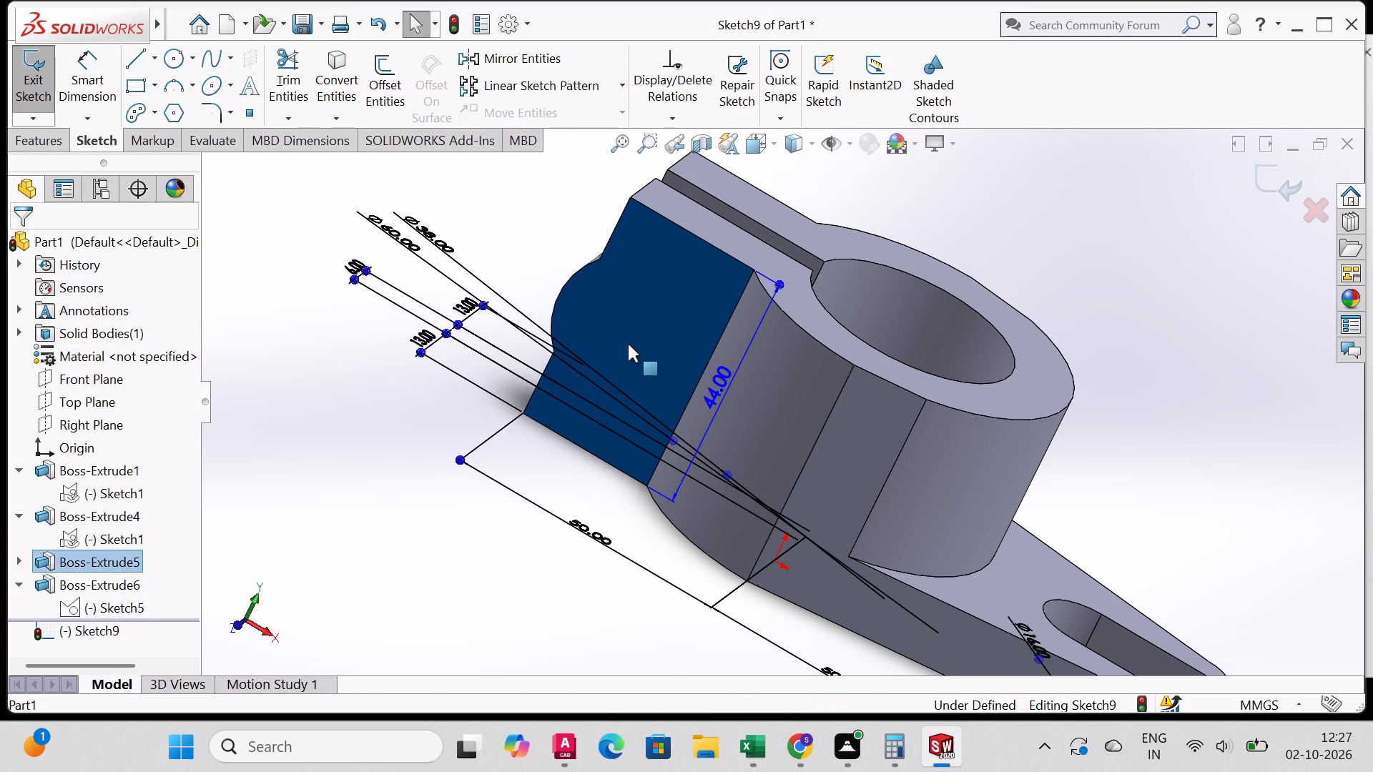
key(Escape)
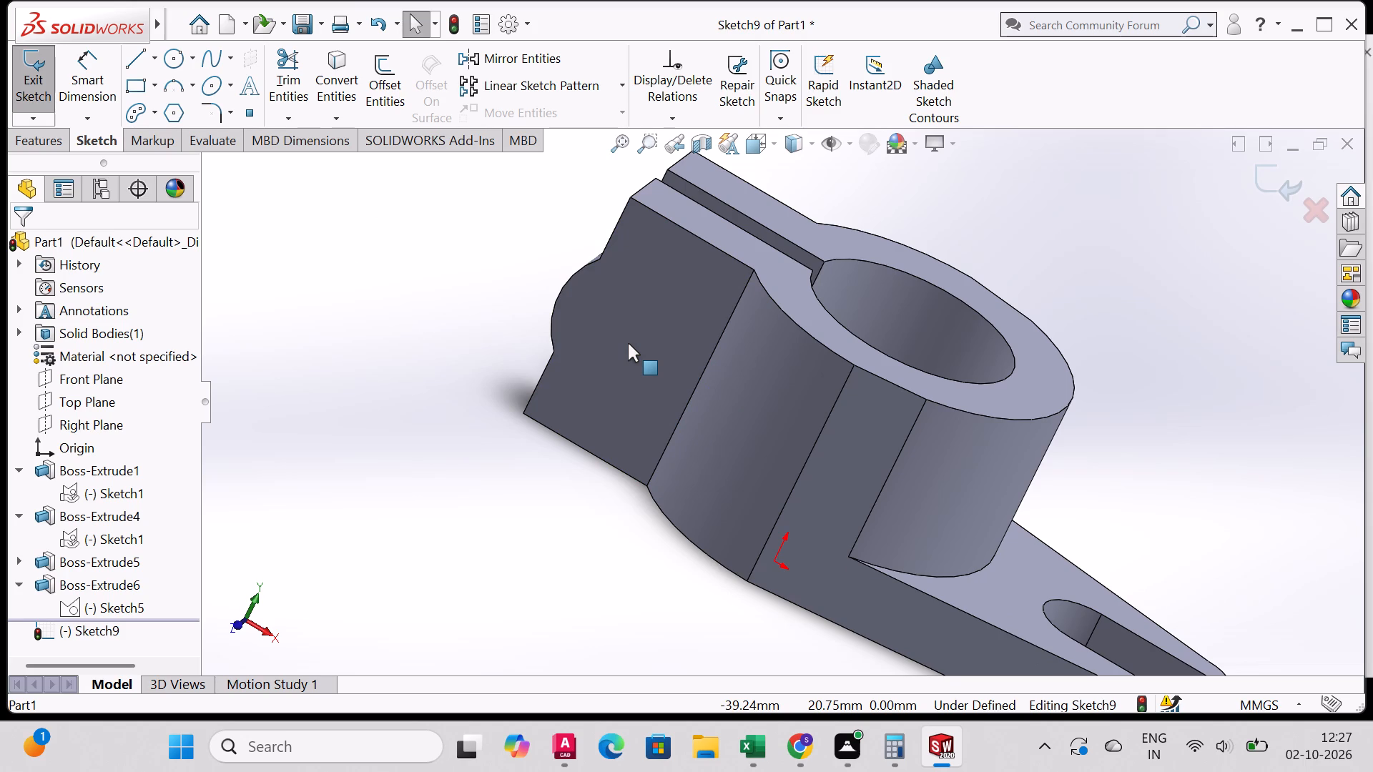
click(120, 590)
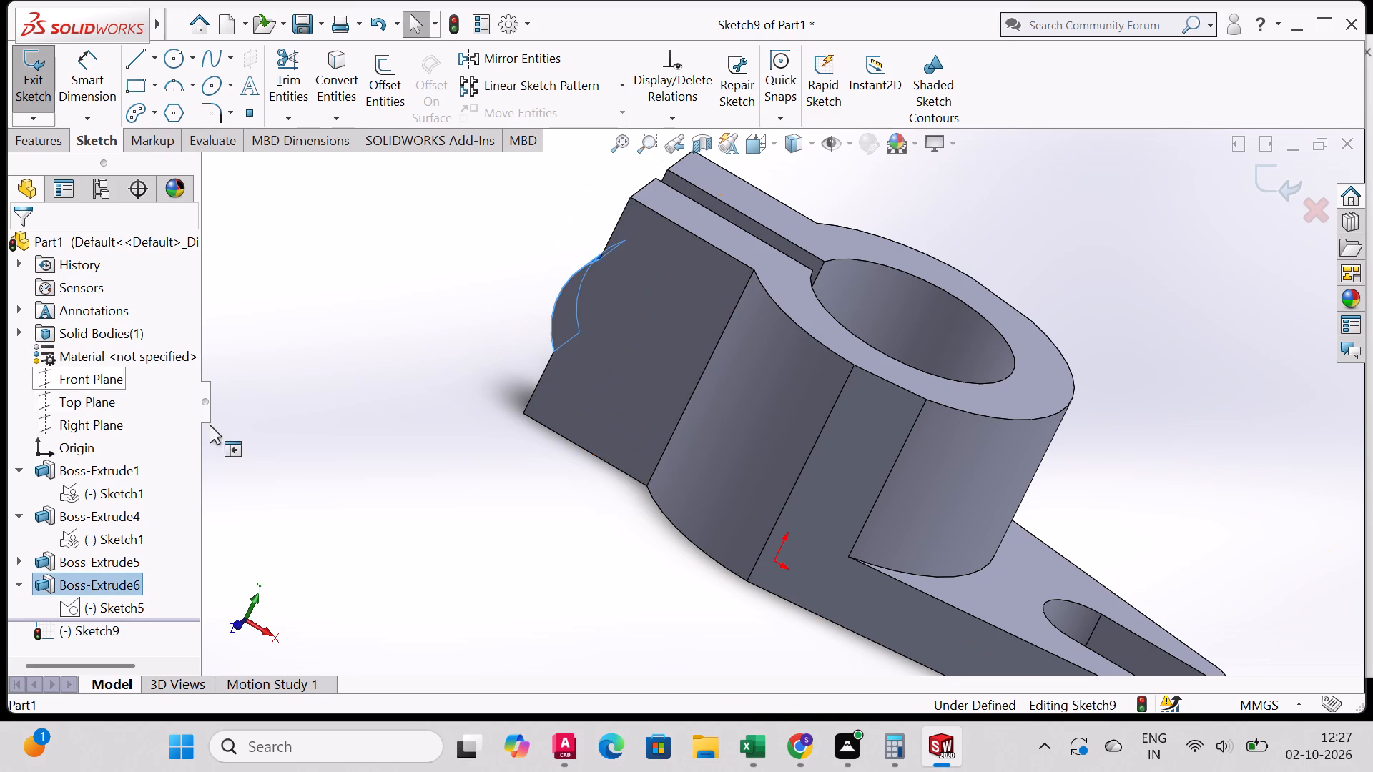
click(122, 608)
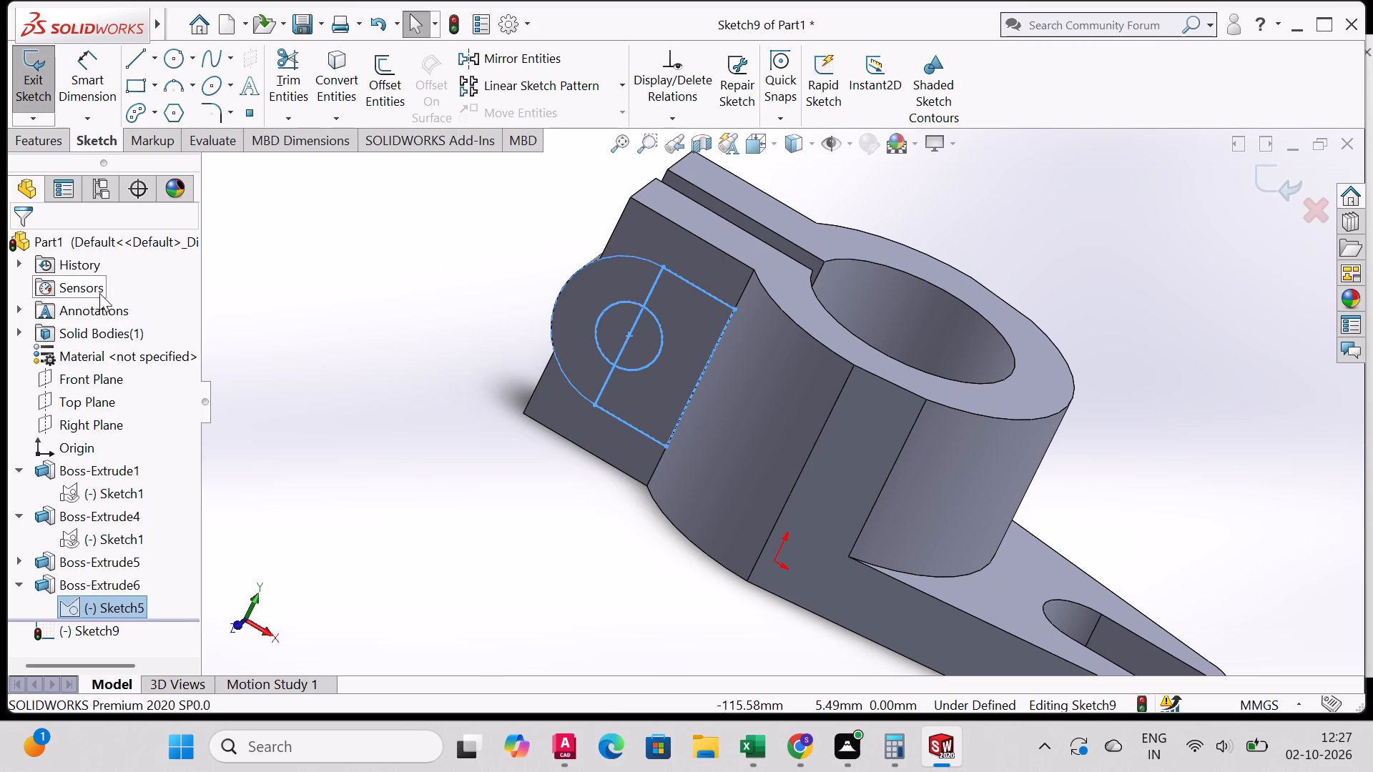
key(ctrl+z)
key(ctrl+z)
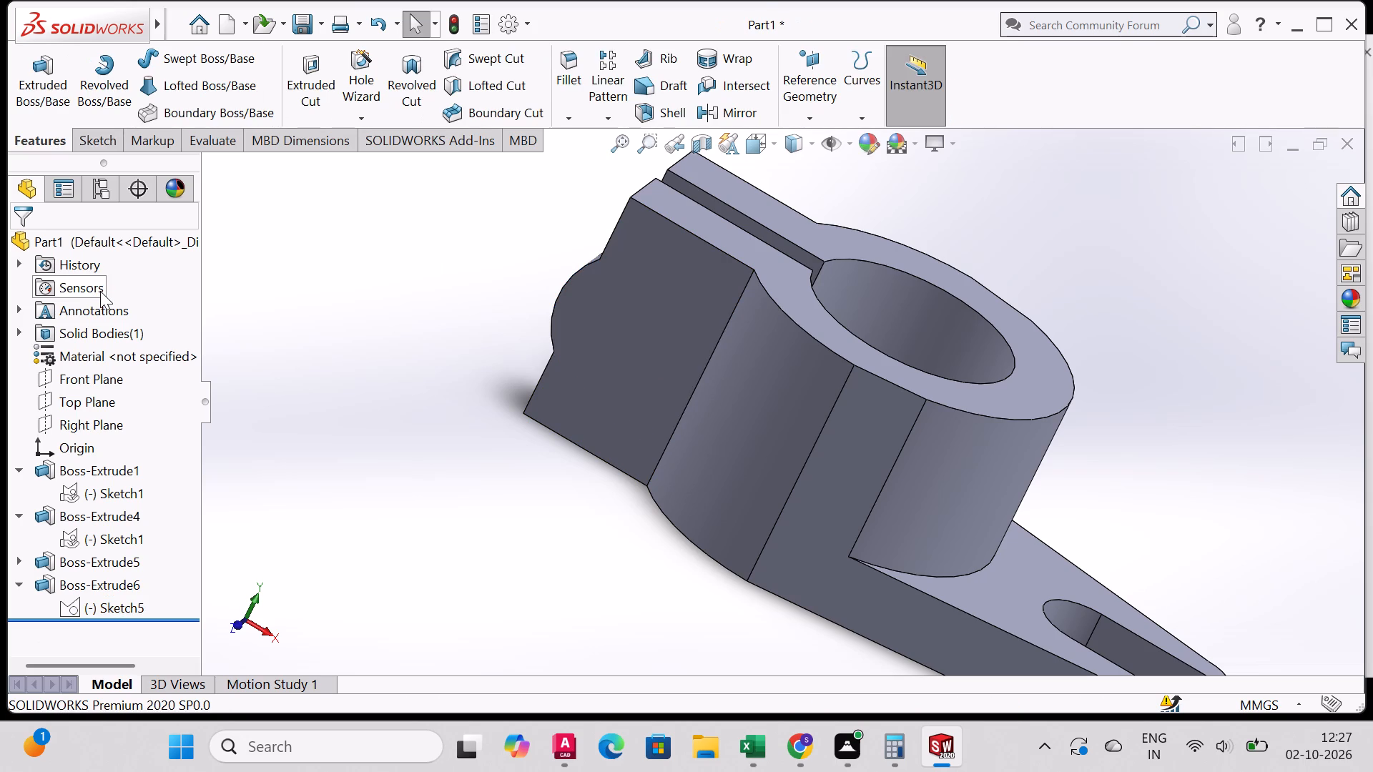
Undo the rounded lug extrusion to return to editing its profile sketch.
key(ctrl+z)
key(Escape)
key(ctrl+z)
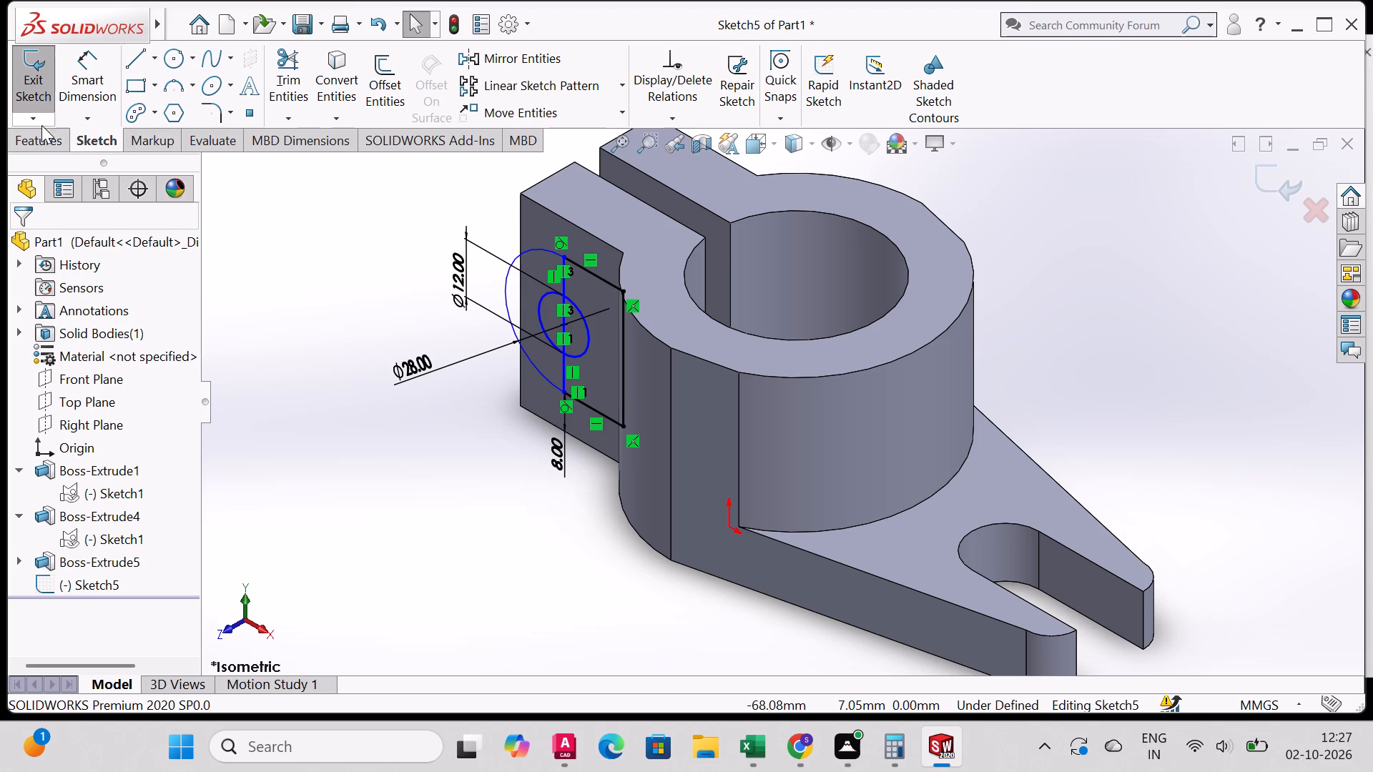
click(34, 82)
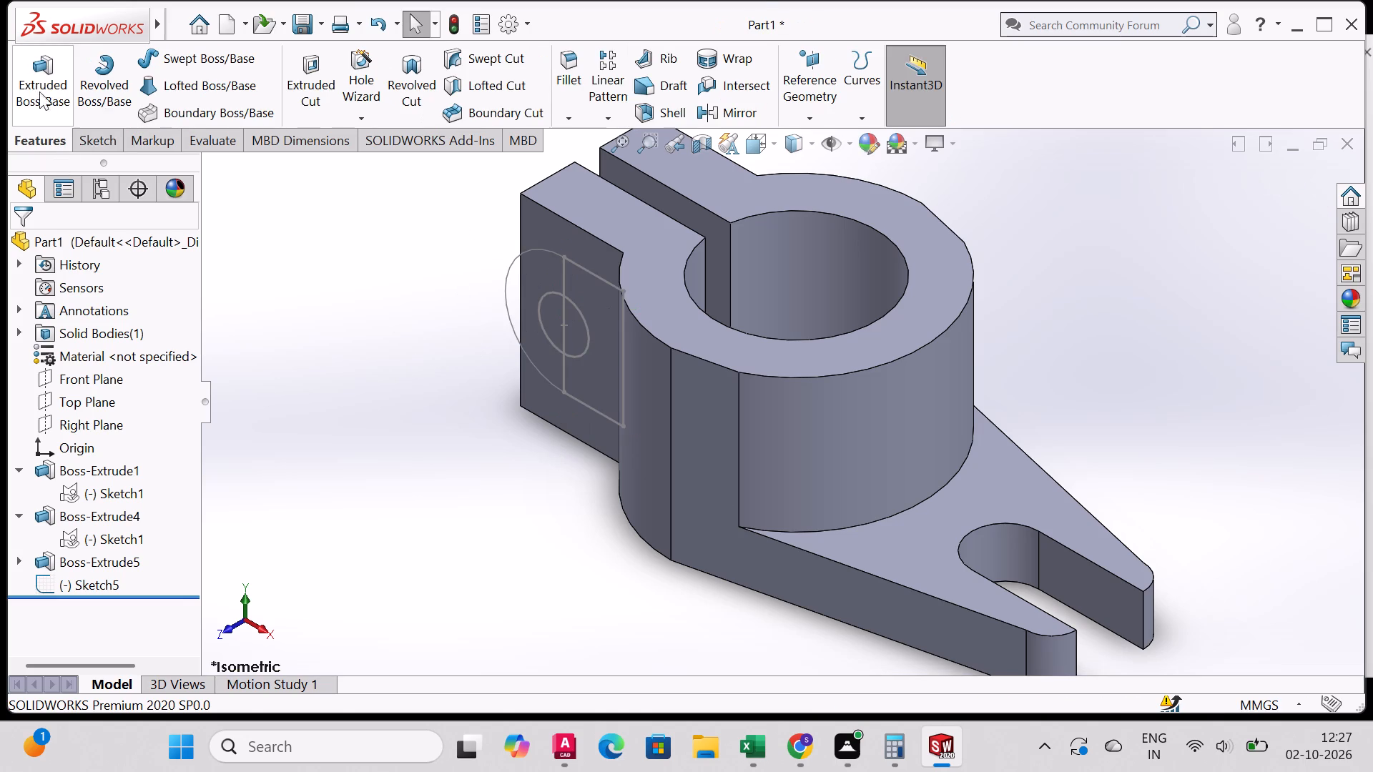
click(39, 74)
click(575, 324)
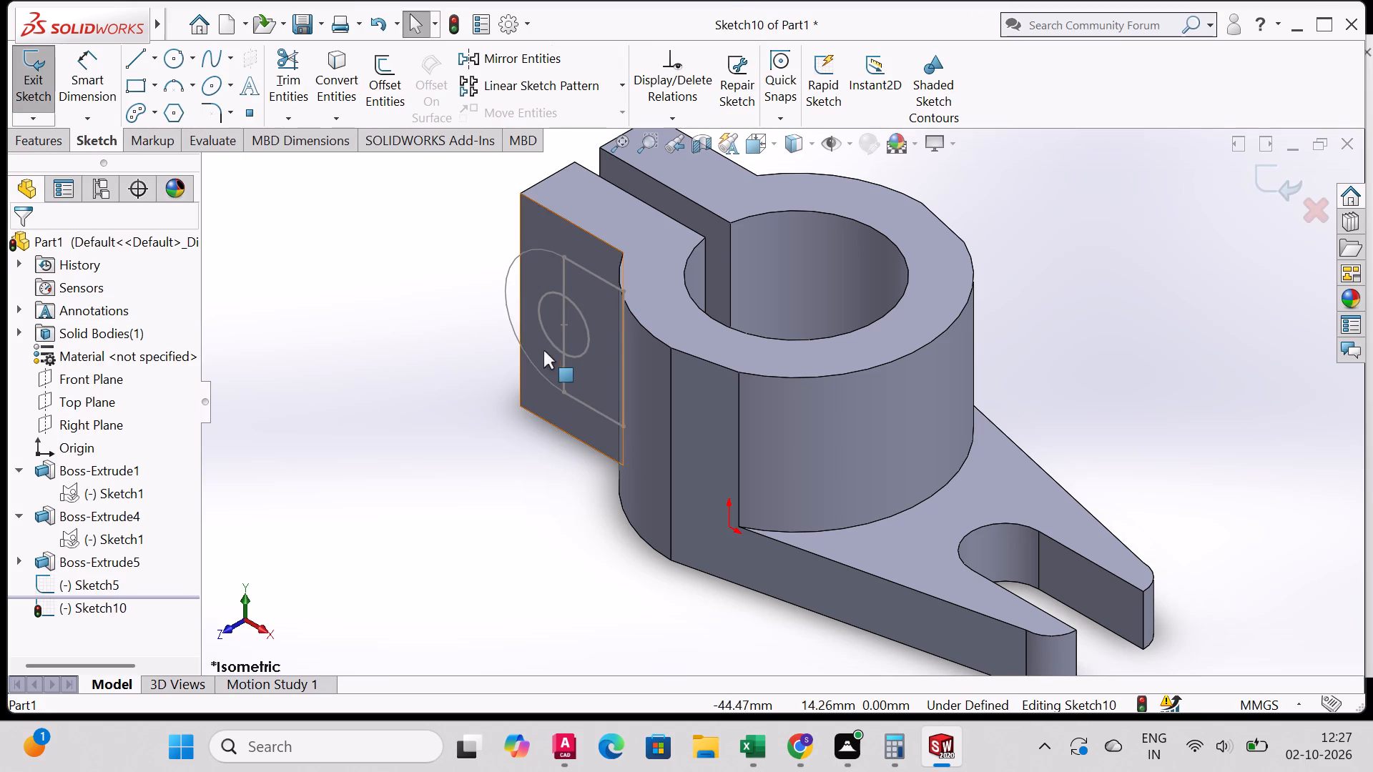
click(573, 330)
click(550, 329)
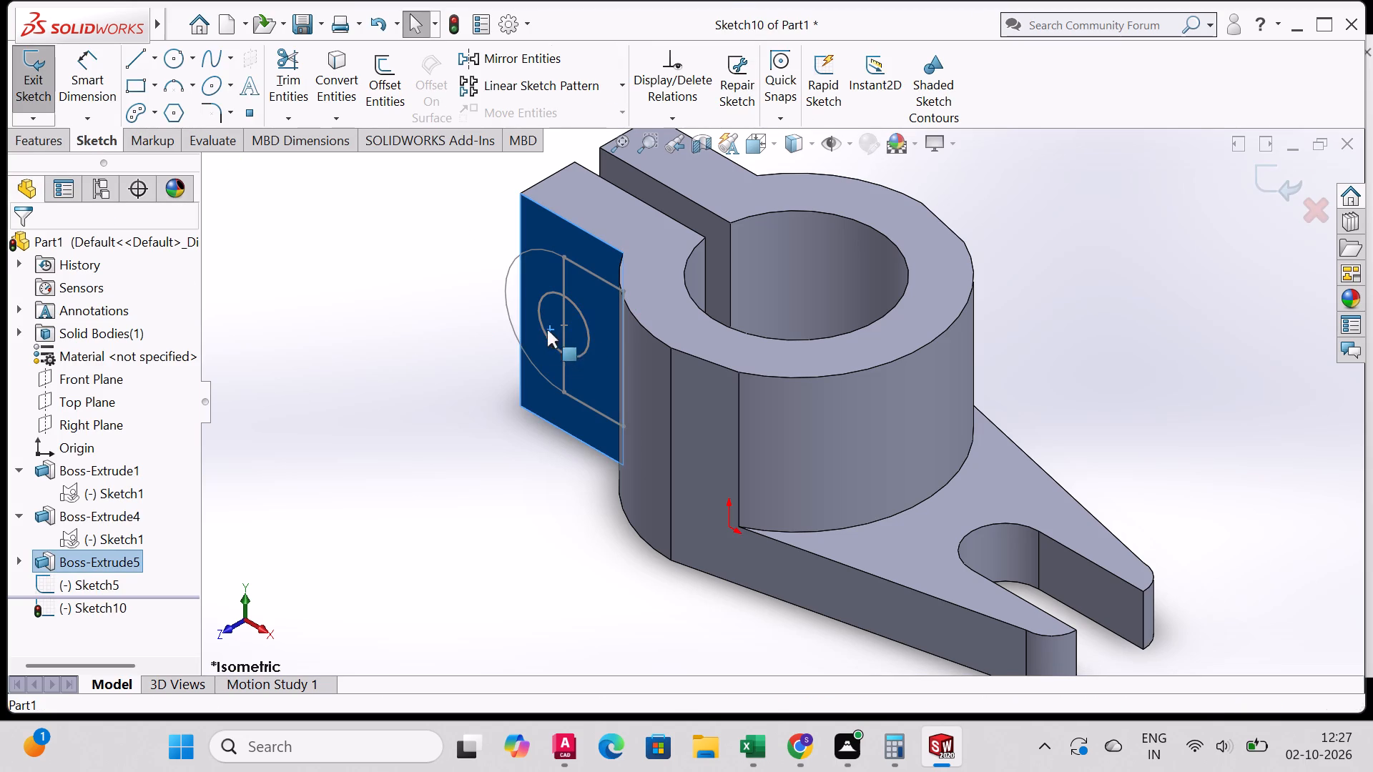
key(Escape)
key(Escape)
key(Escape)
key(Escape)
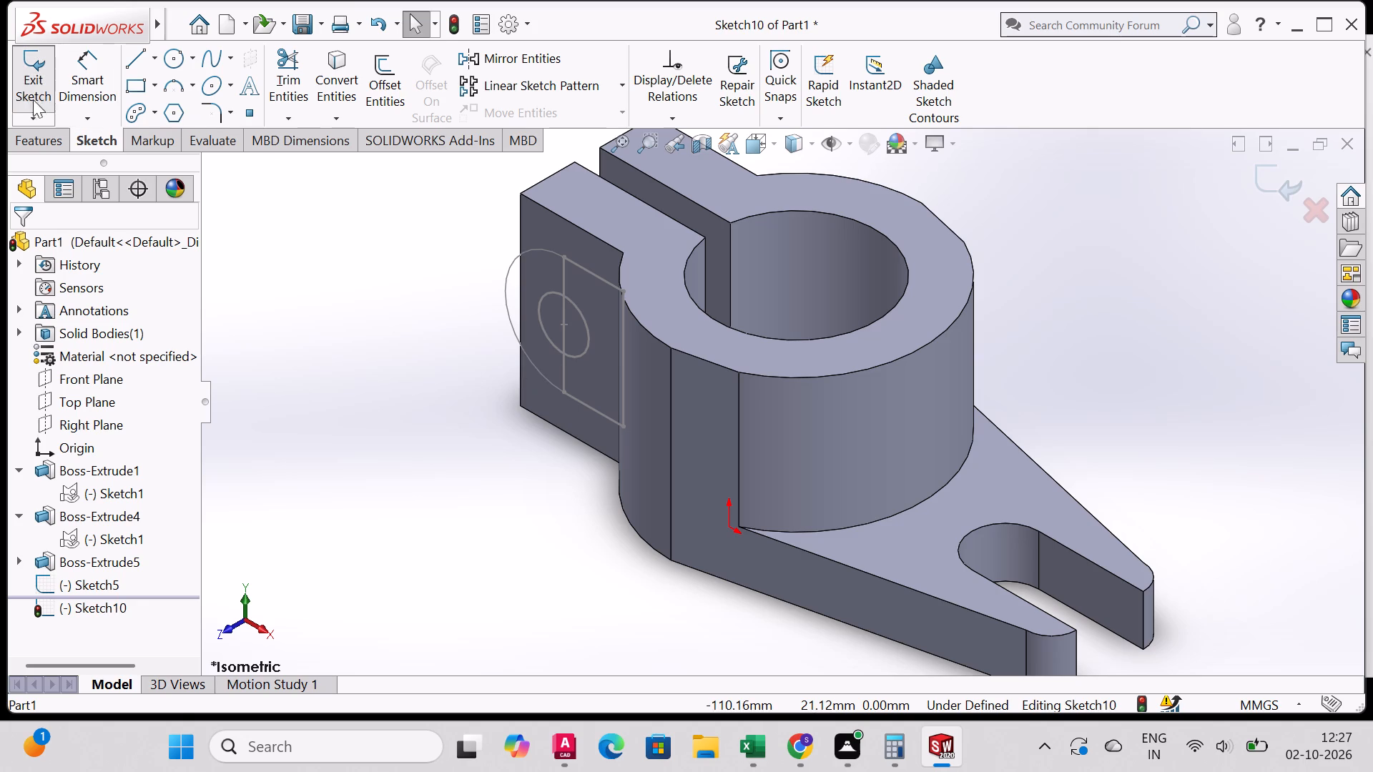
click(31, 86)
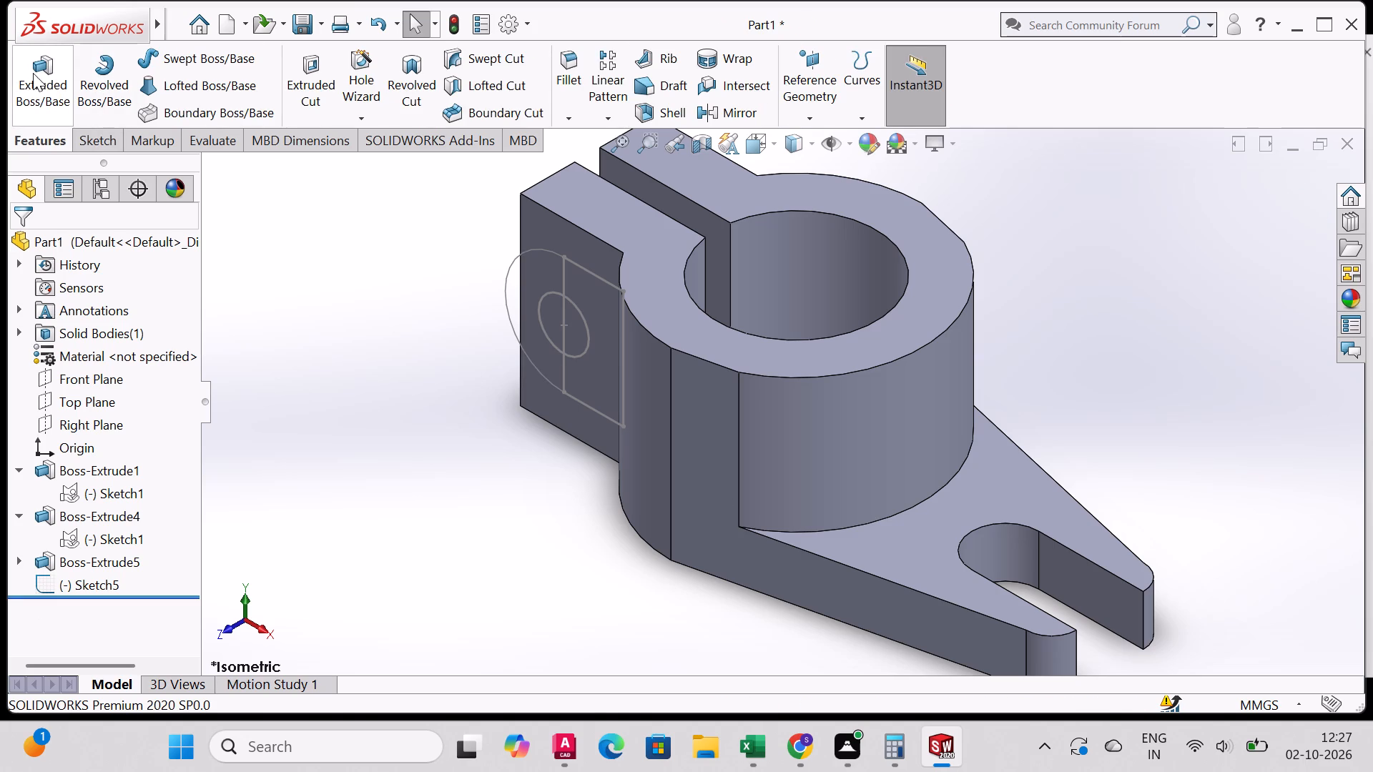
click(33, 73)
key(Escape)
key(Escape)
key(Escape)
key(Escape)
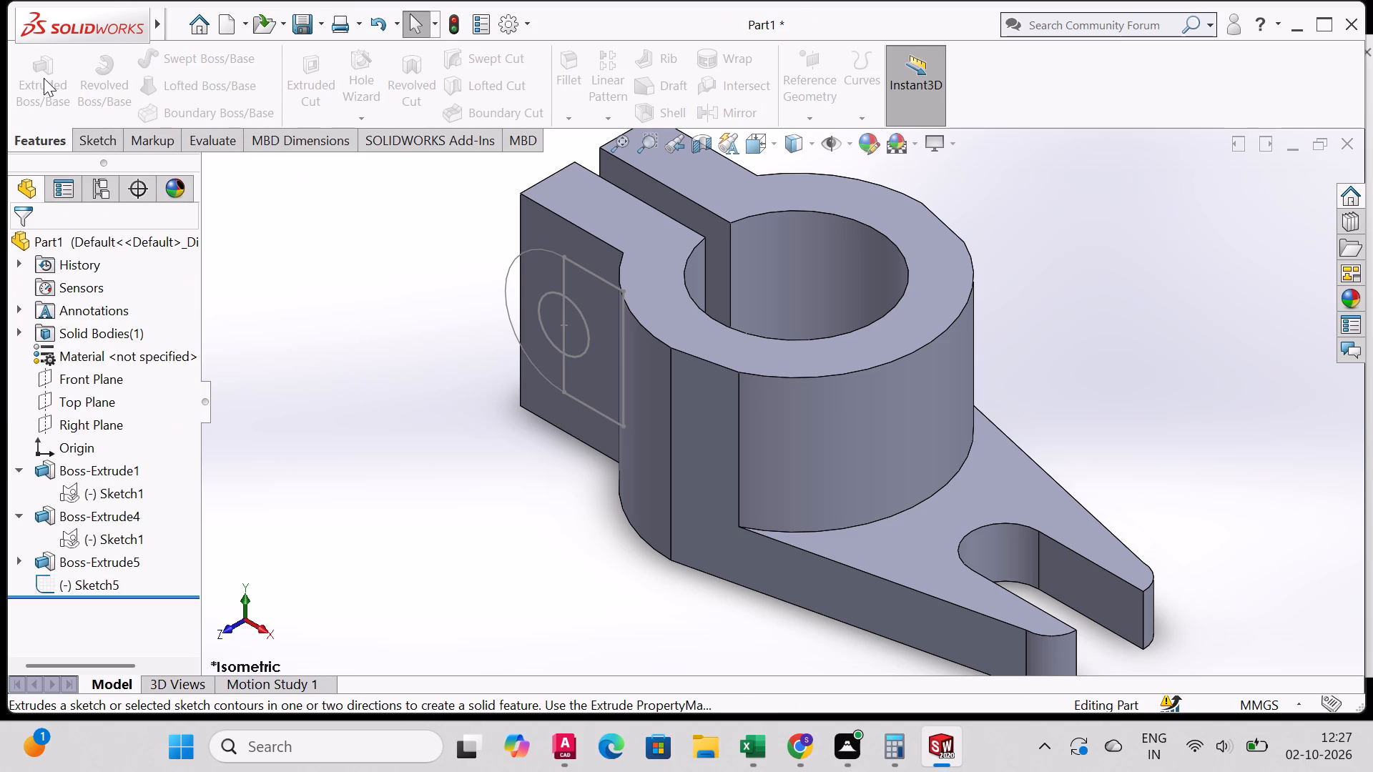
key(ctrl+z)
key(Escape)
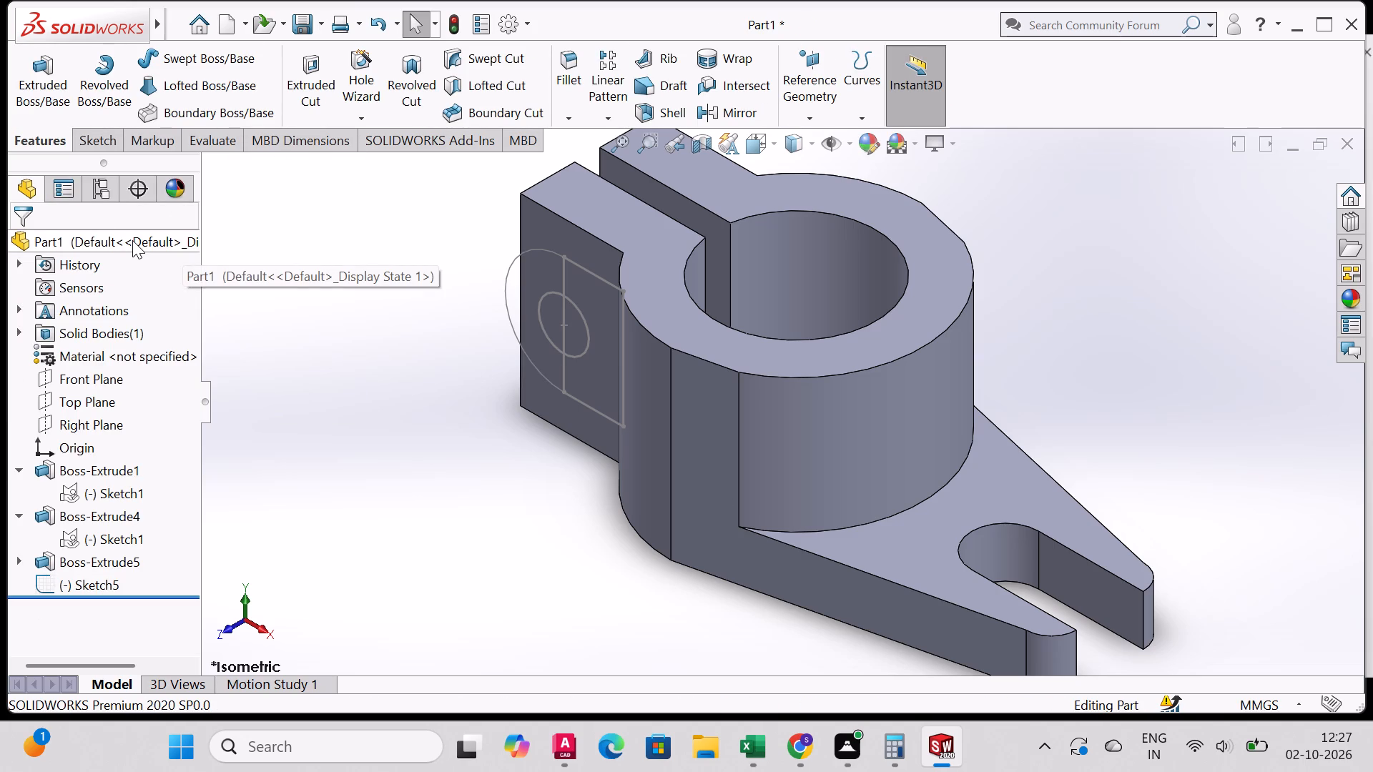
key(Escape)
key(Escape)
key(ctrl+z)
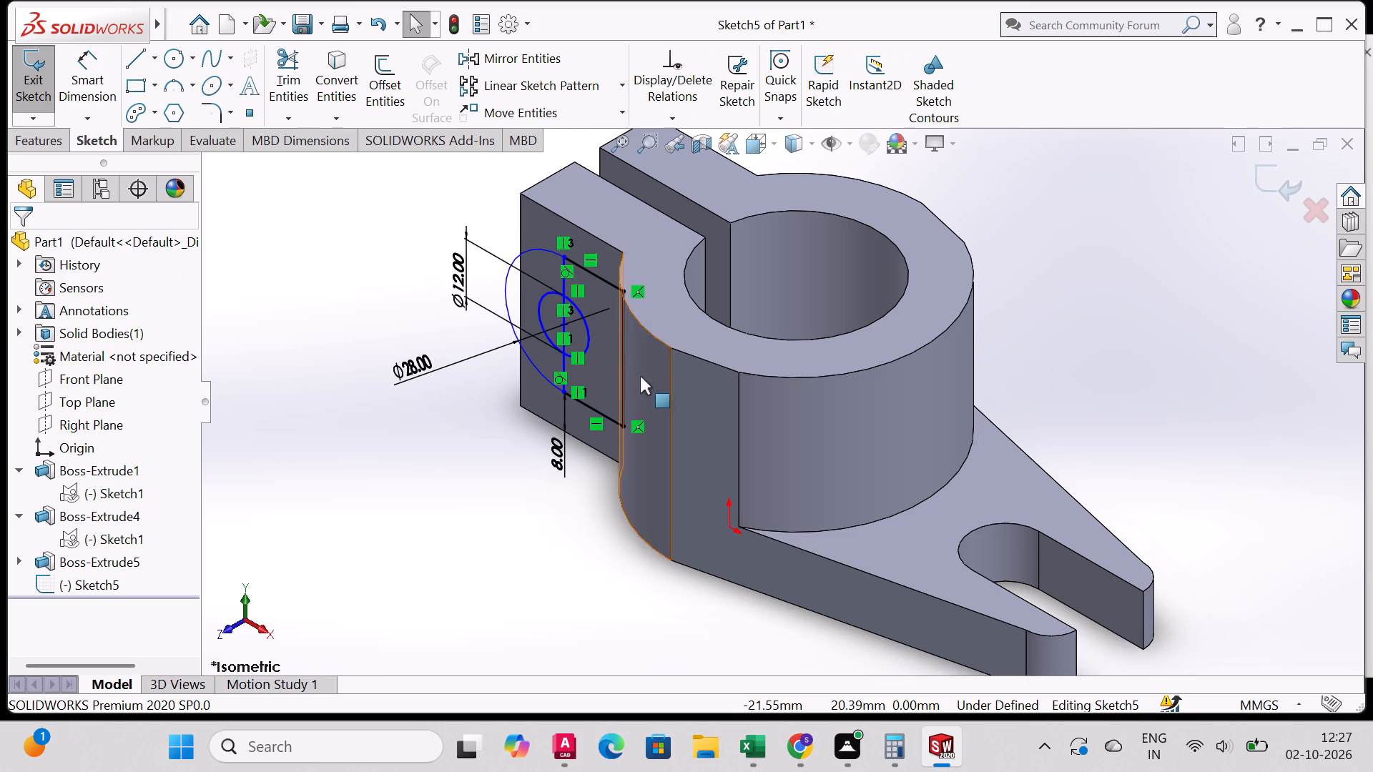
Extrude both halves of the 12 mm circle in the lug profile 26 mm outward from the lug's face, merged with the body.
click(42, 149)
click(69, 83)
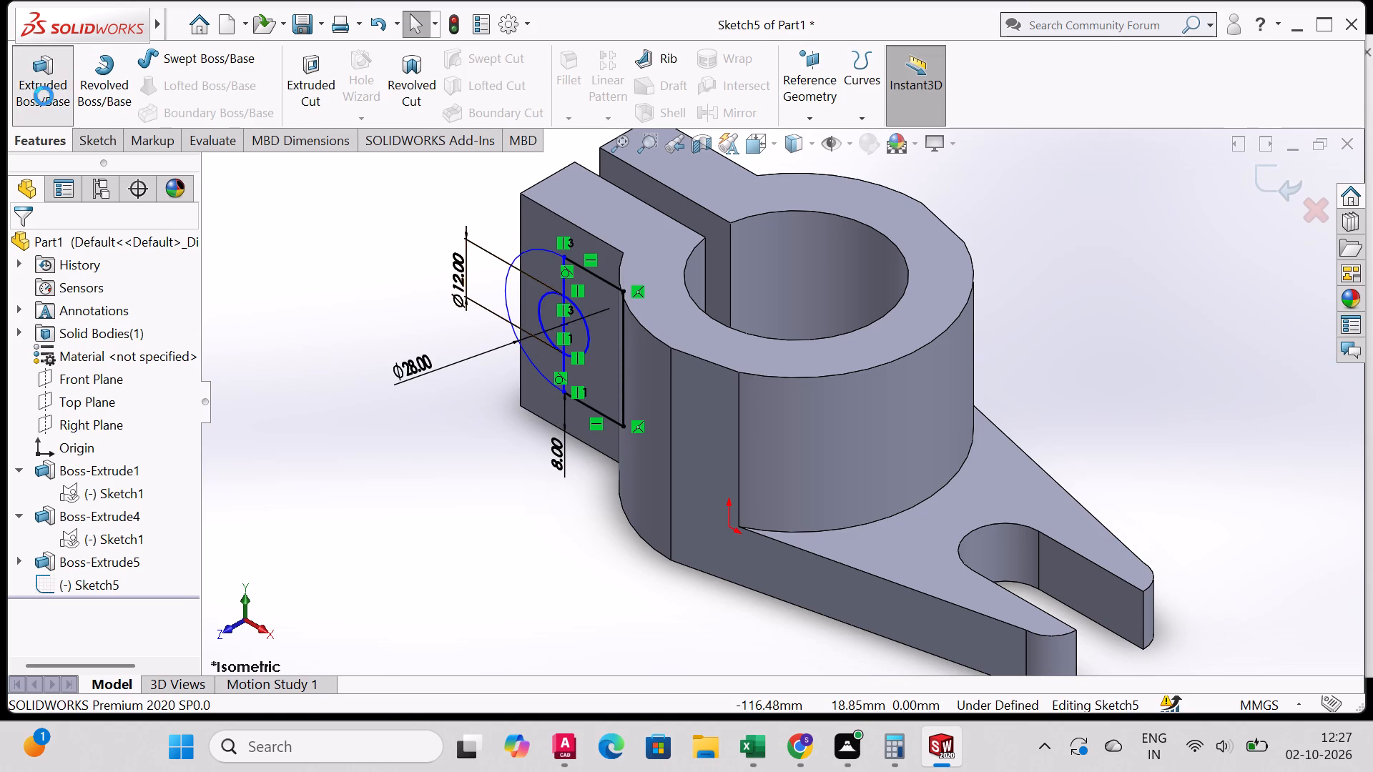
click(553, 317)
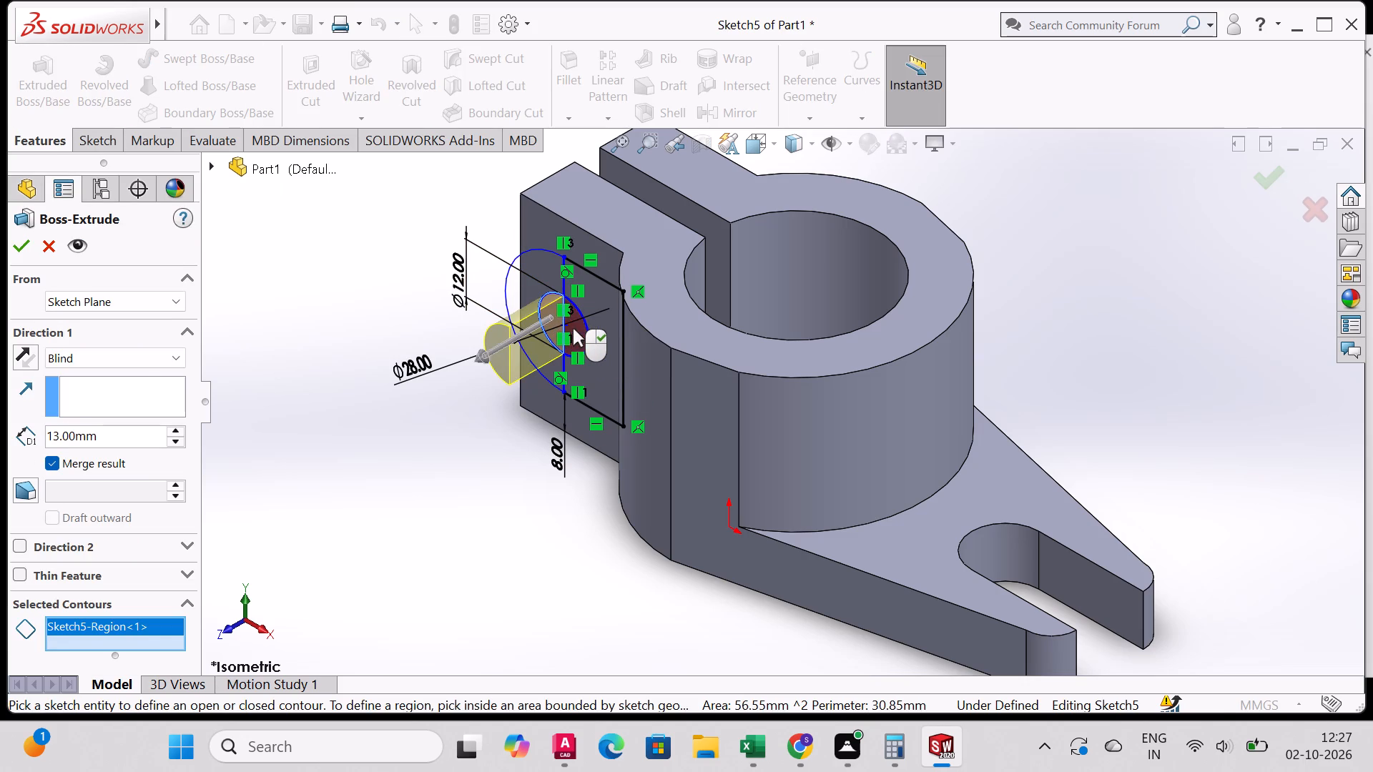
click(574, 328)
drag(499, 362, 446, 379)
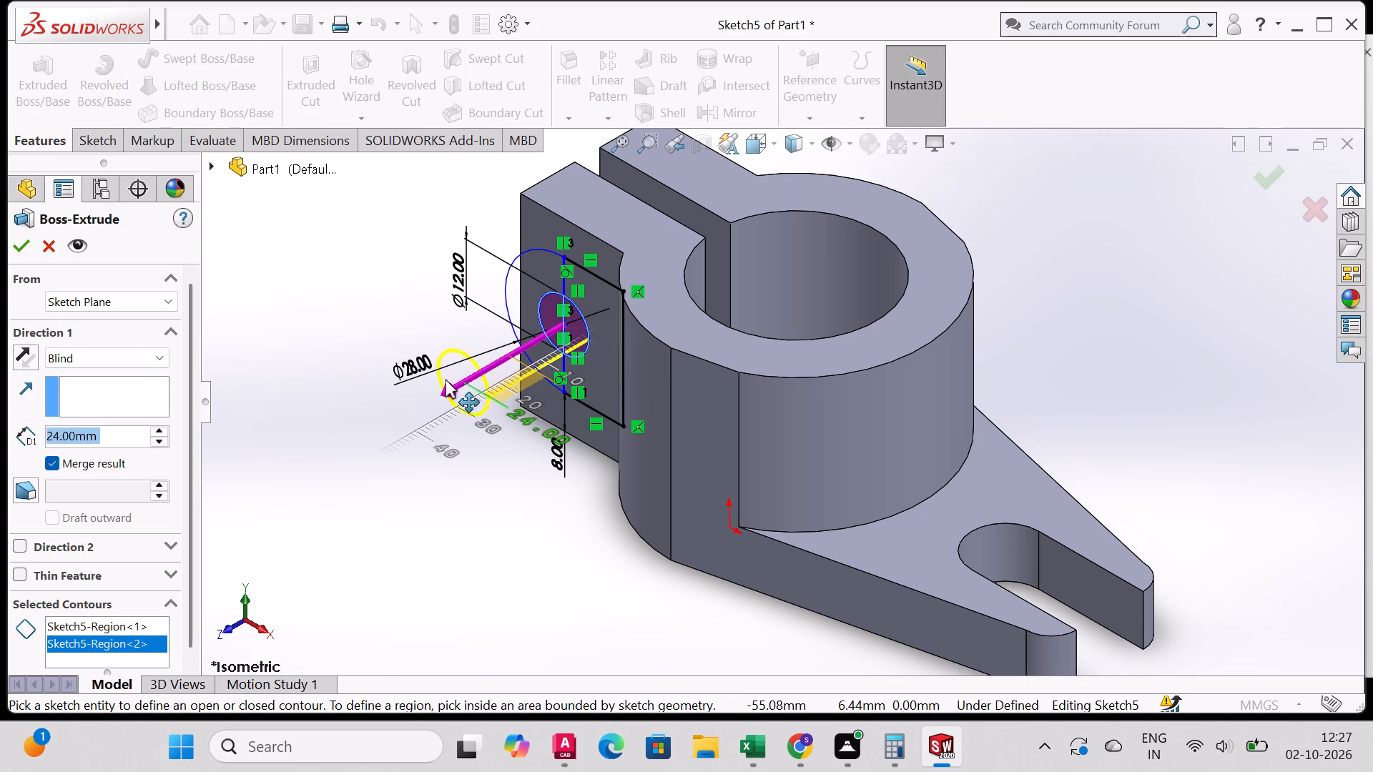
drag(446, 379, 438, 380)
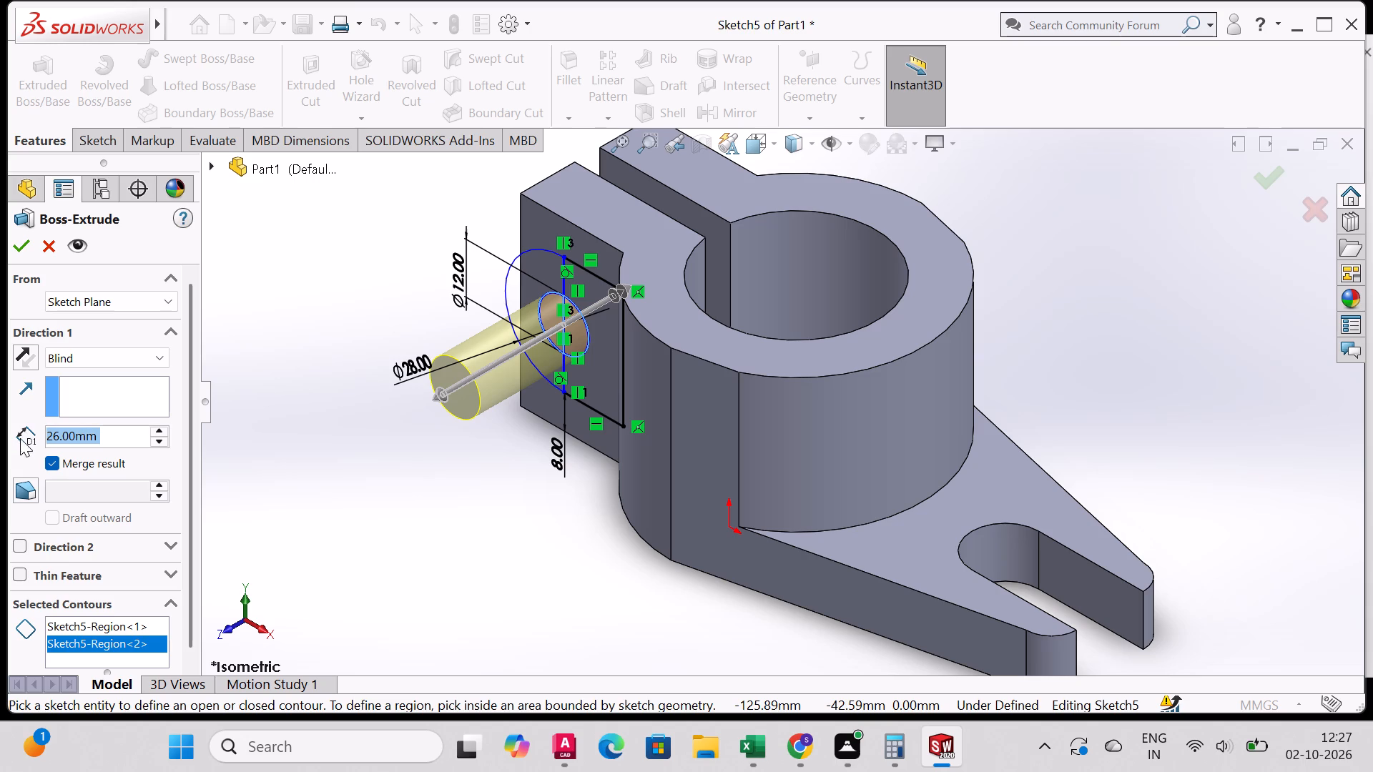
click(21, 252)
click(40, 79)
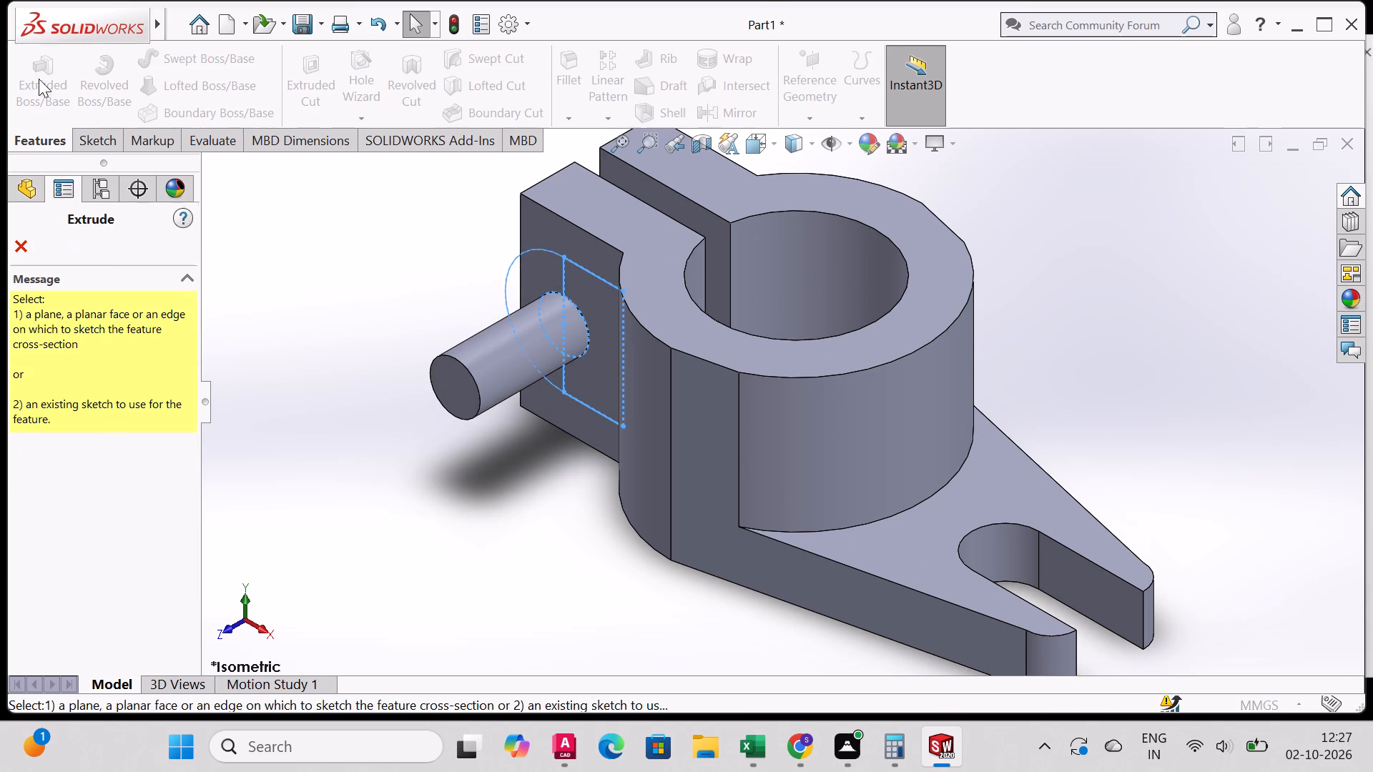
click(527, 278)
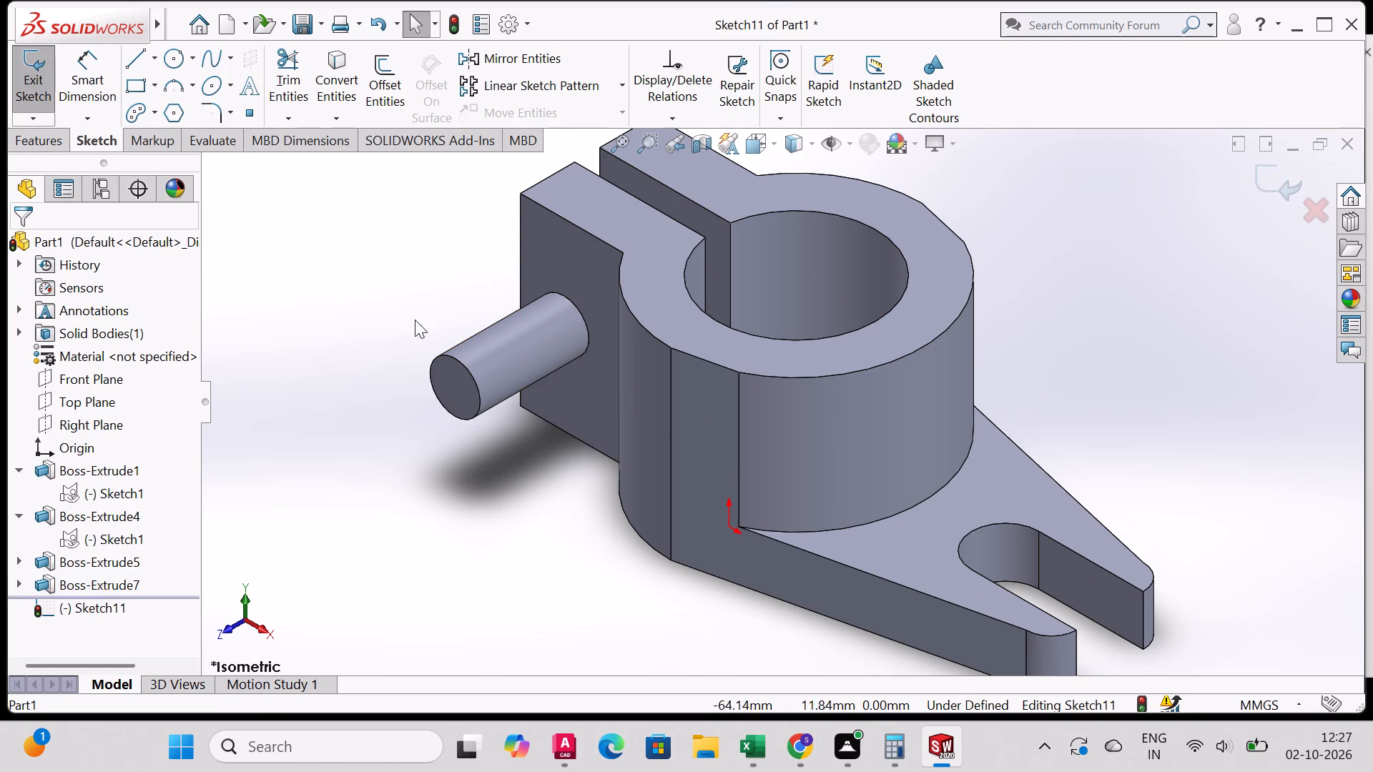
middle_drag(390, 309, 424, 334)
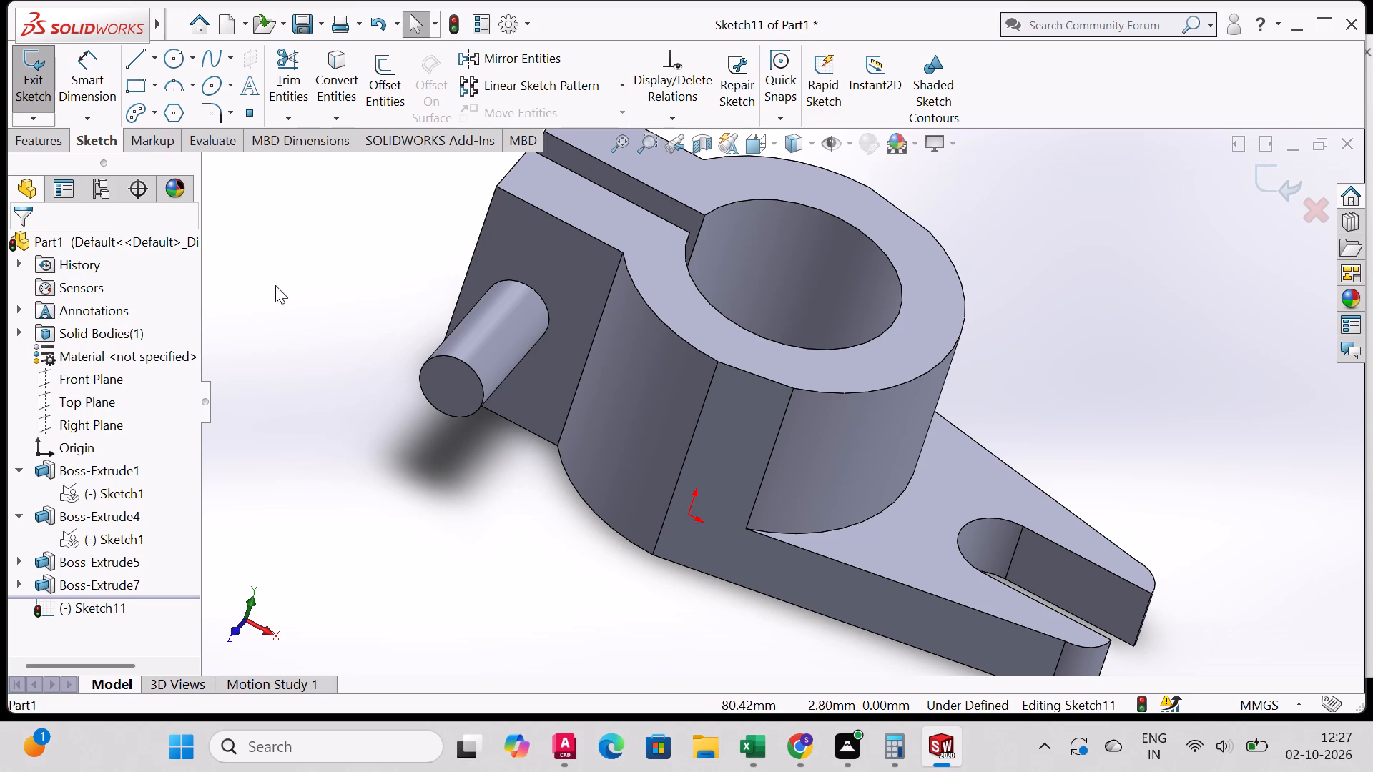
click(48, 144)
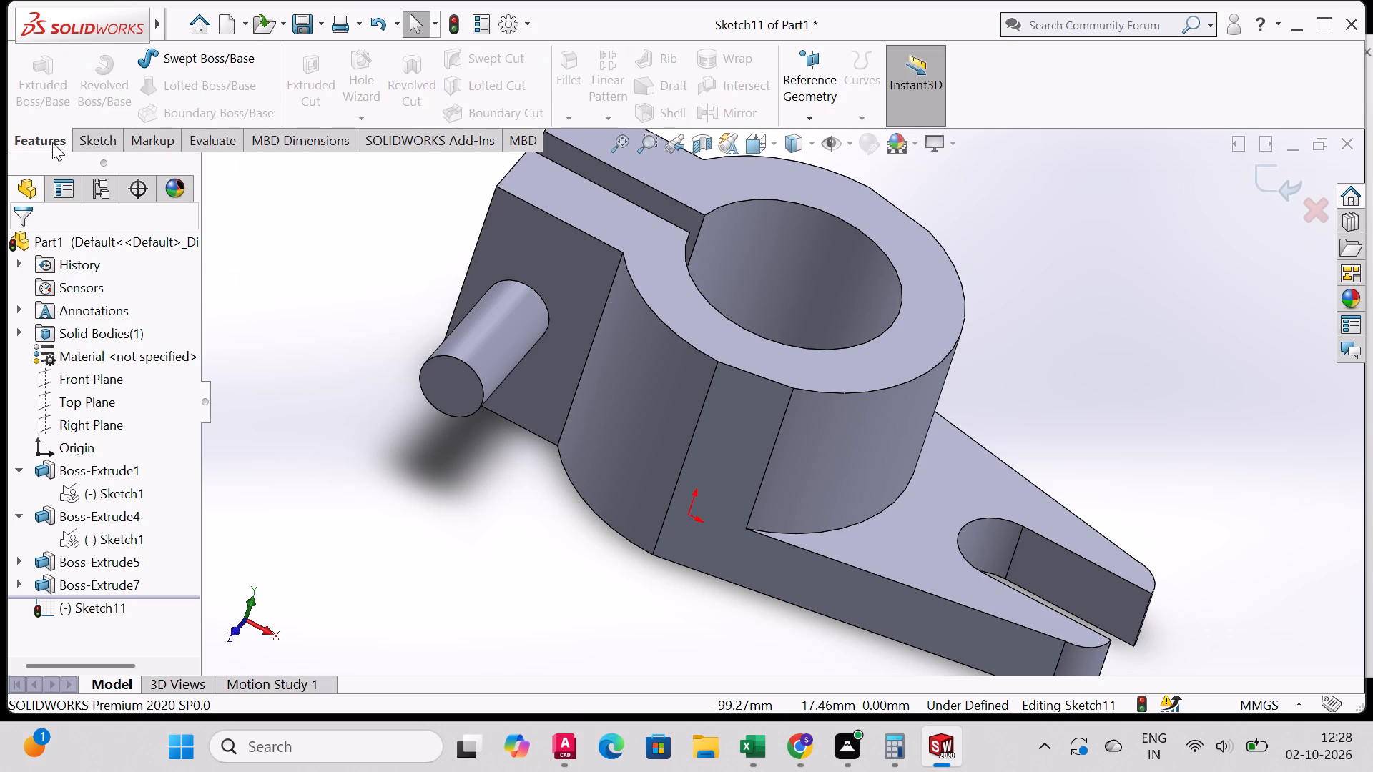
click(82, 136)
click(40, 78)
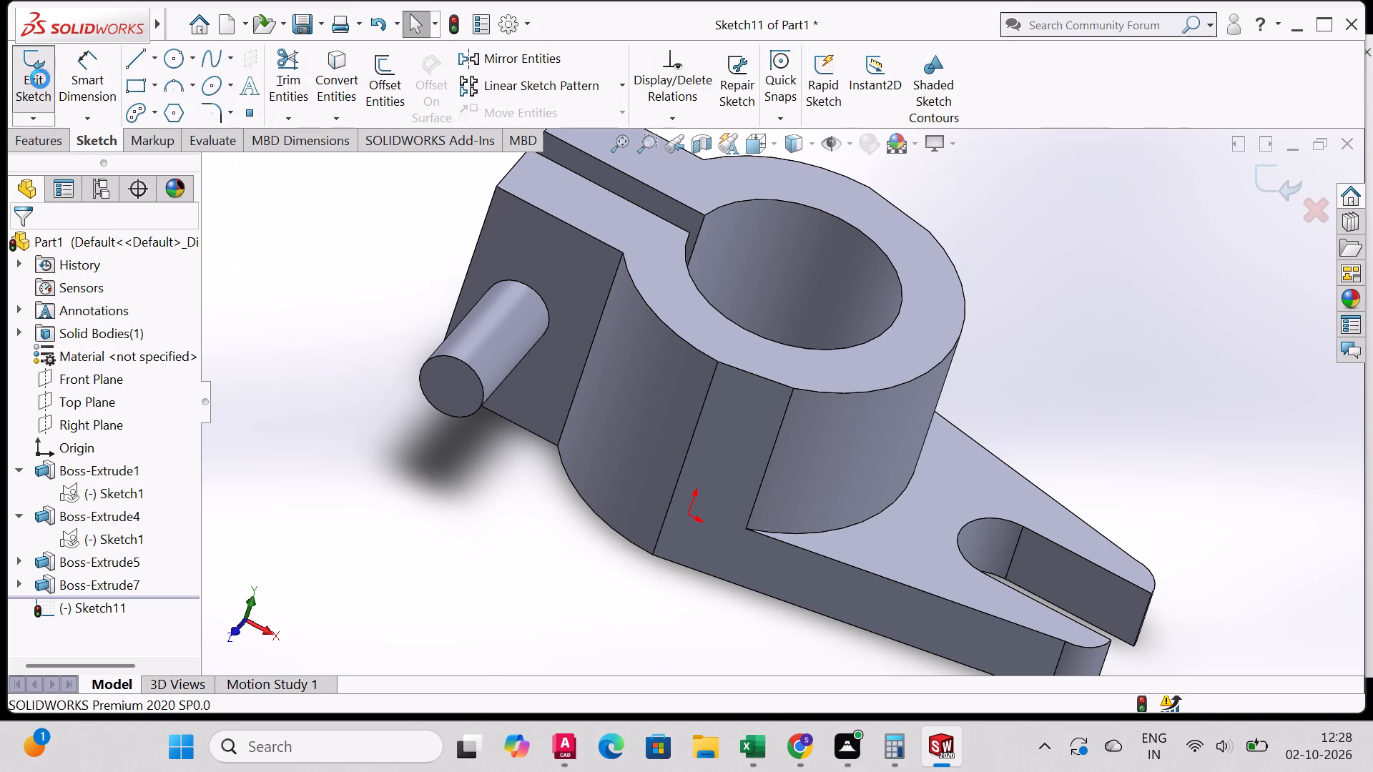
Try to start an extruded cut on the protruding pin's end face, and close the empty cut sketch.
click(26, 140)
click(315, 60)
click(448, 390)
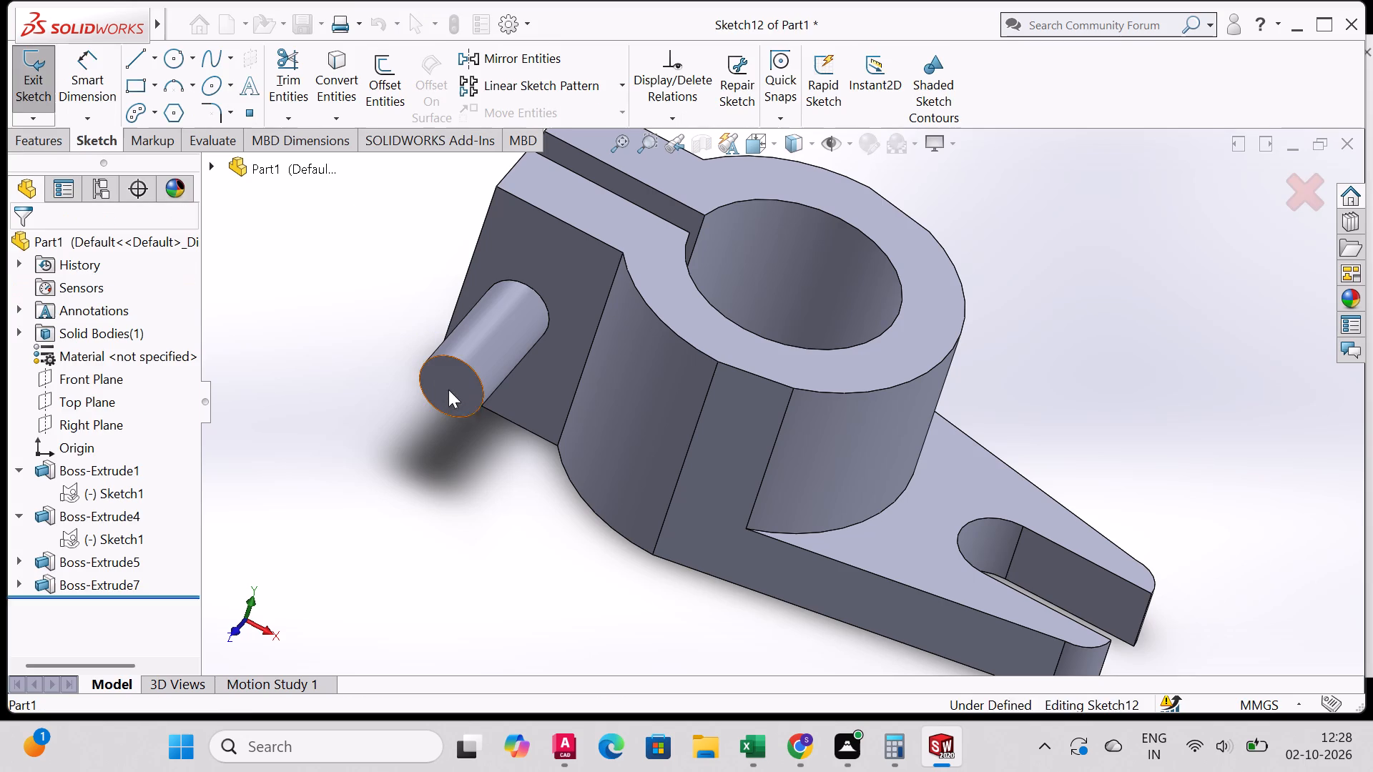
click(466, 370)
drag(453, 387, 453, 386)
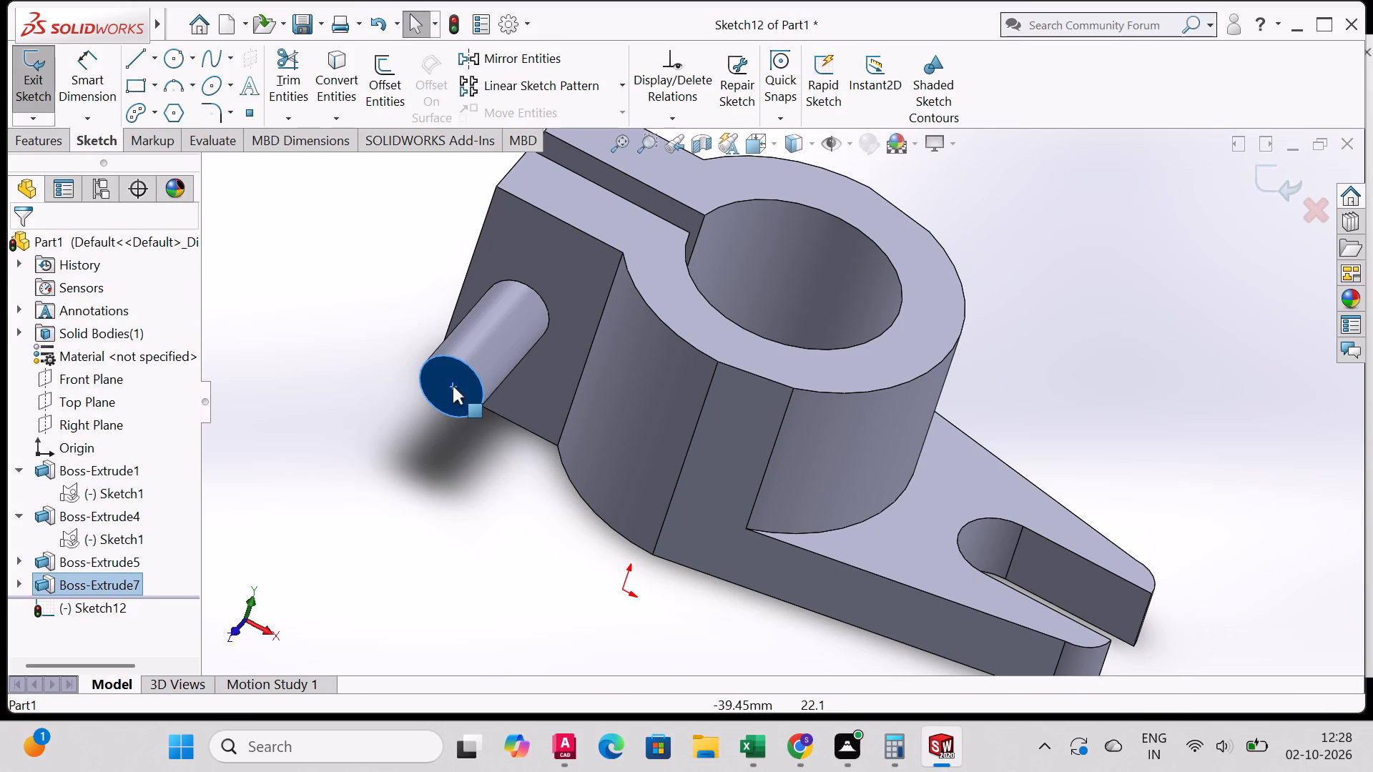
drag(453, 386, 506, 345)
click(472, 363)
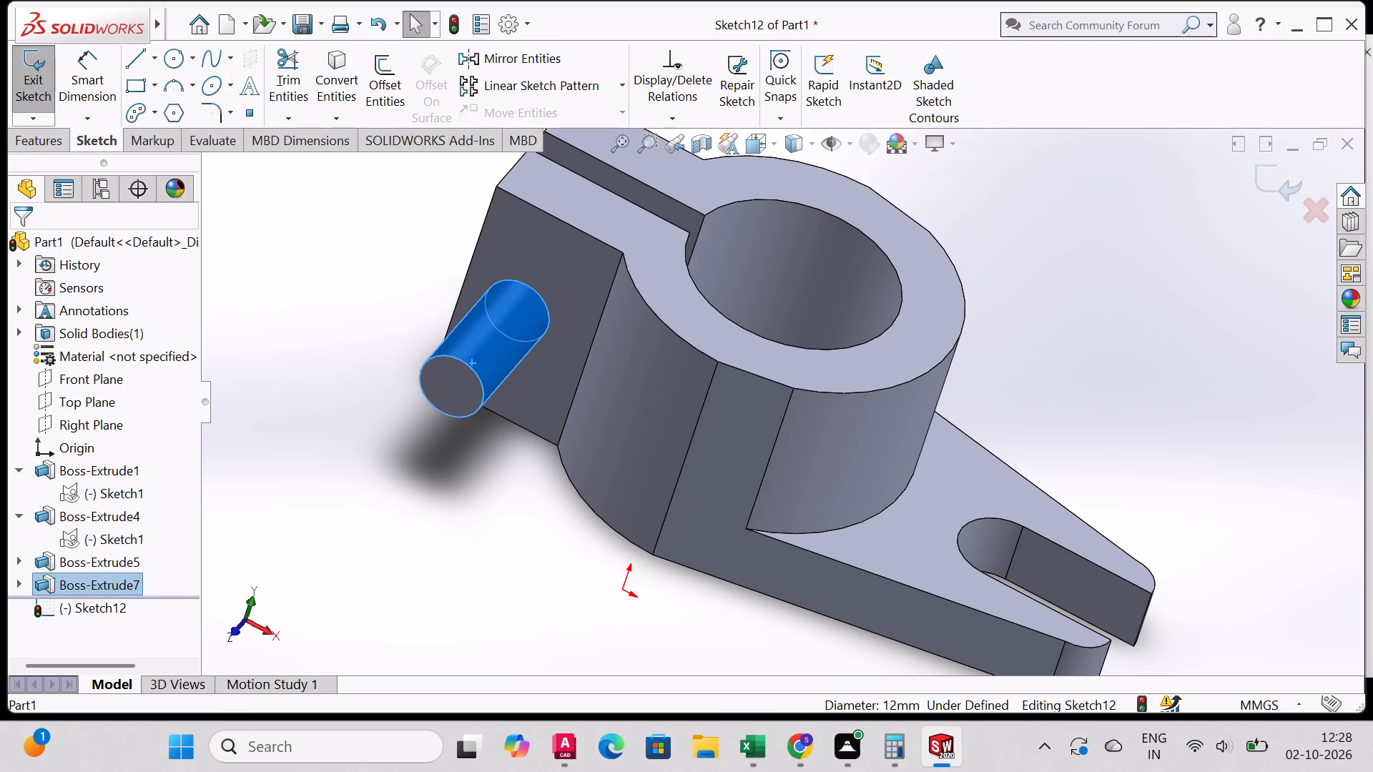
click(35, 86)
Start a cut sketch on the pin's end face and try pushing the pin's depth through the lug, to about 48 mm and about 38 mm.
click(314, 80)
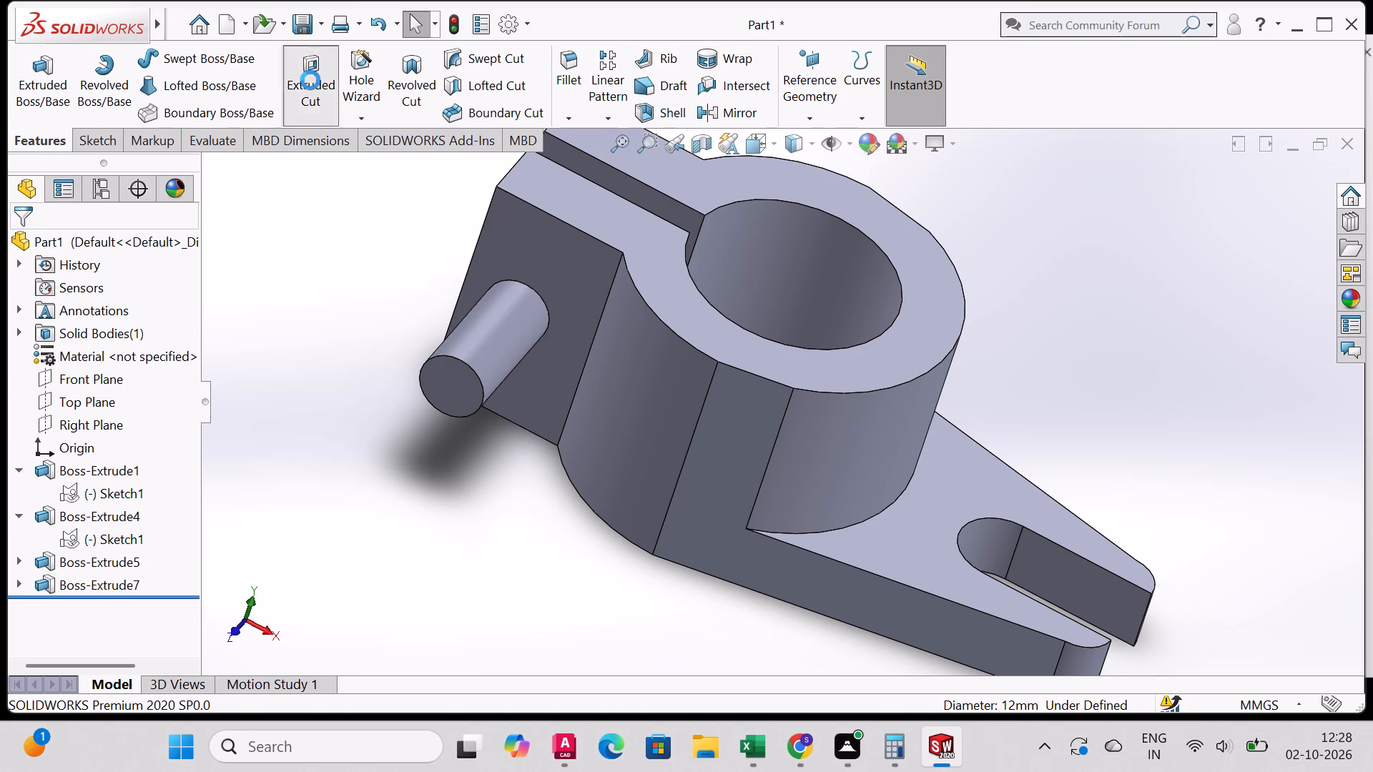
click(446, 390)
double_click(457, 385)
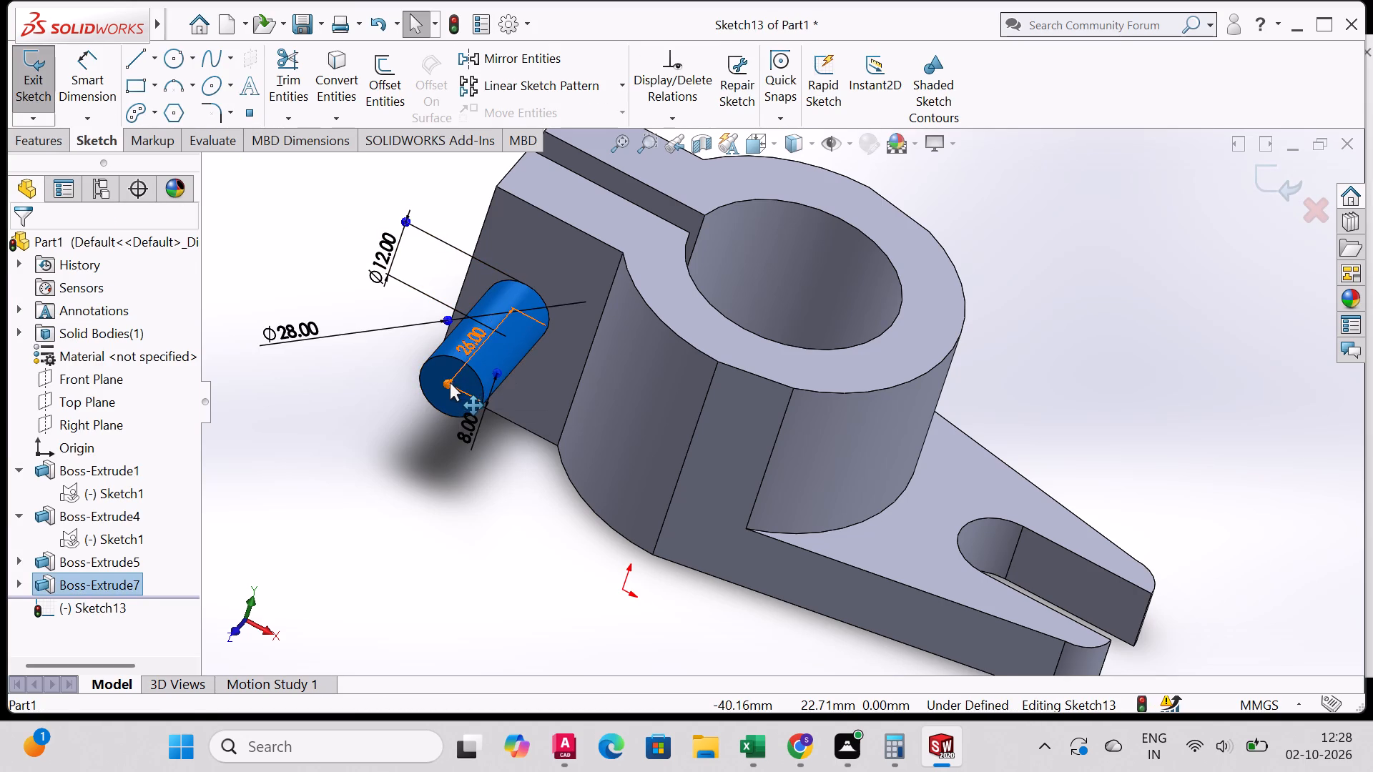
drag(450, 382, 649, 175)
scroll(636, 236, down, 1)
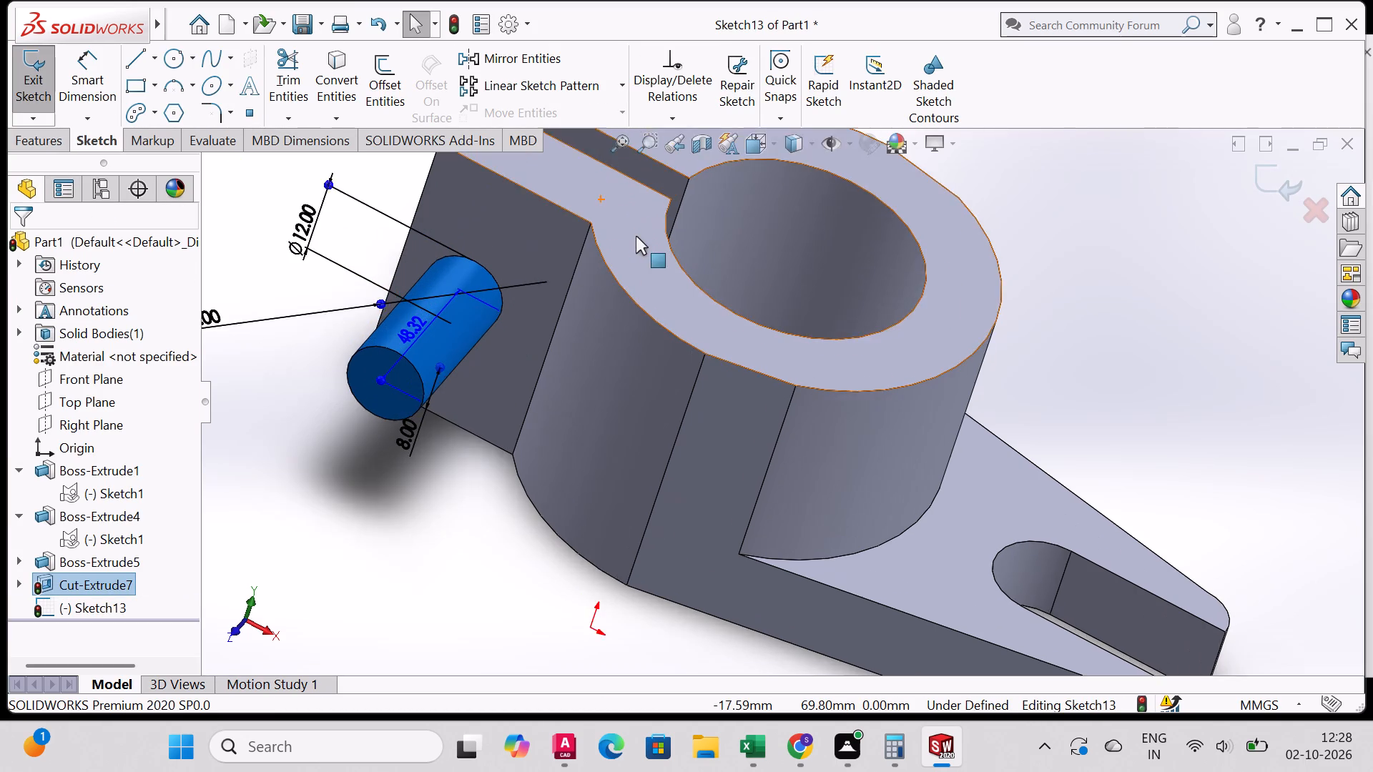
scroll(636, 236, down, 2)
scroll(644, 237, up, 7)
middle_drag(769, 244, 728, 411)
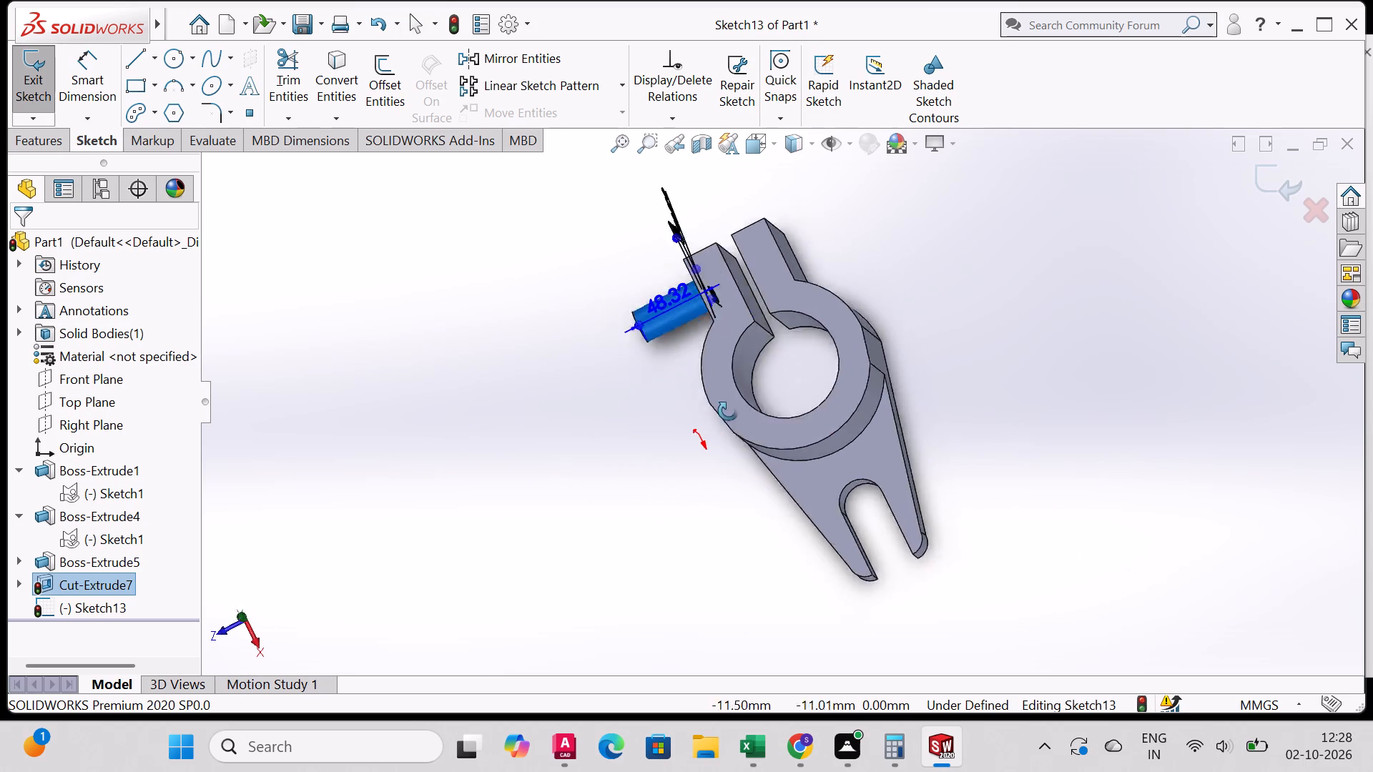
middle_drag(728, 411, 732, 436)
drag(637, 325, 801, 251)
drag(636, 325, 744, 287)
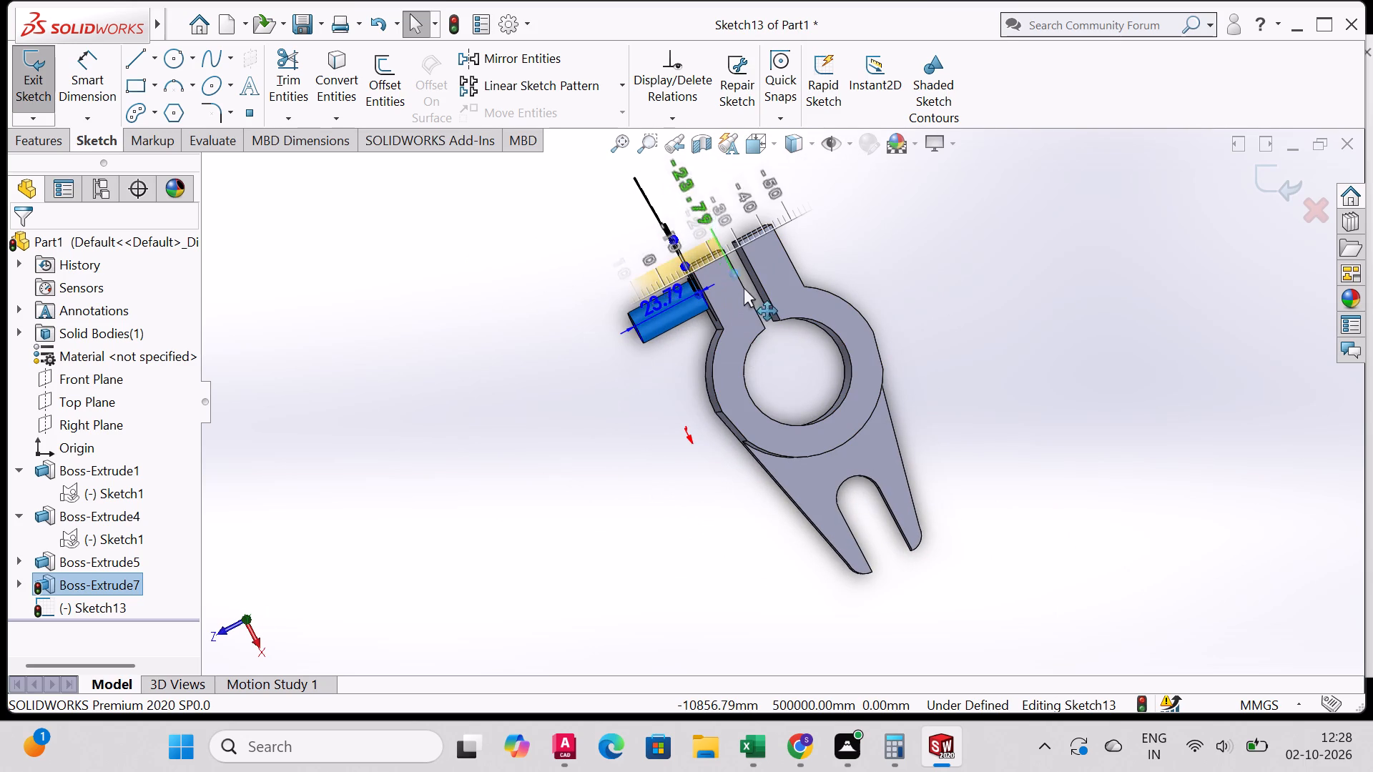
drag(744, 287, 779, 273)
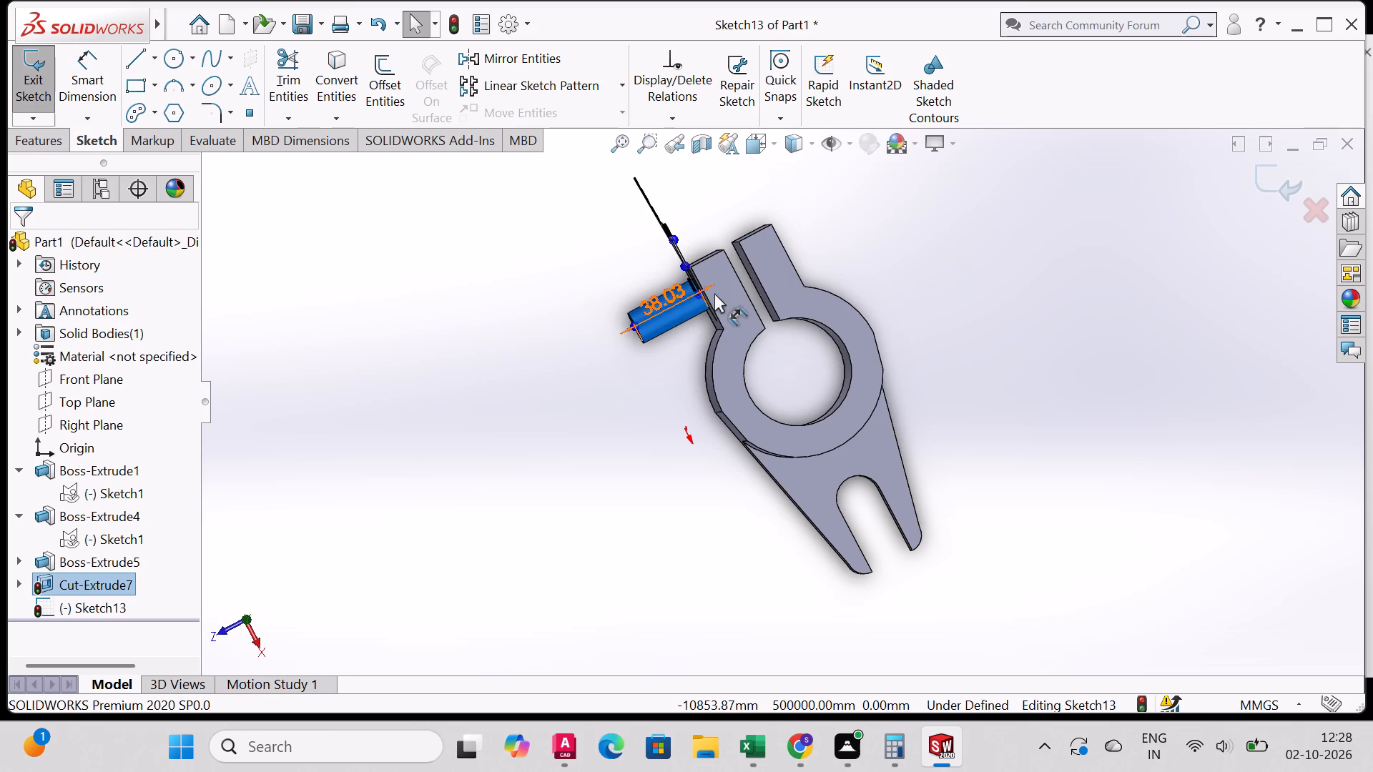
Shorten the pin's extrusion to a short stub on the lug's outer face and close the empty cut sketch.
scroll(714, 293, up, 1)
scroll(739, 283, down, 3)
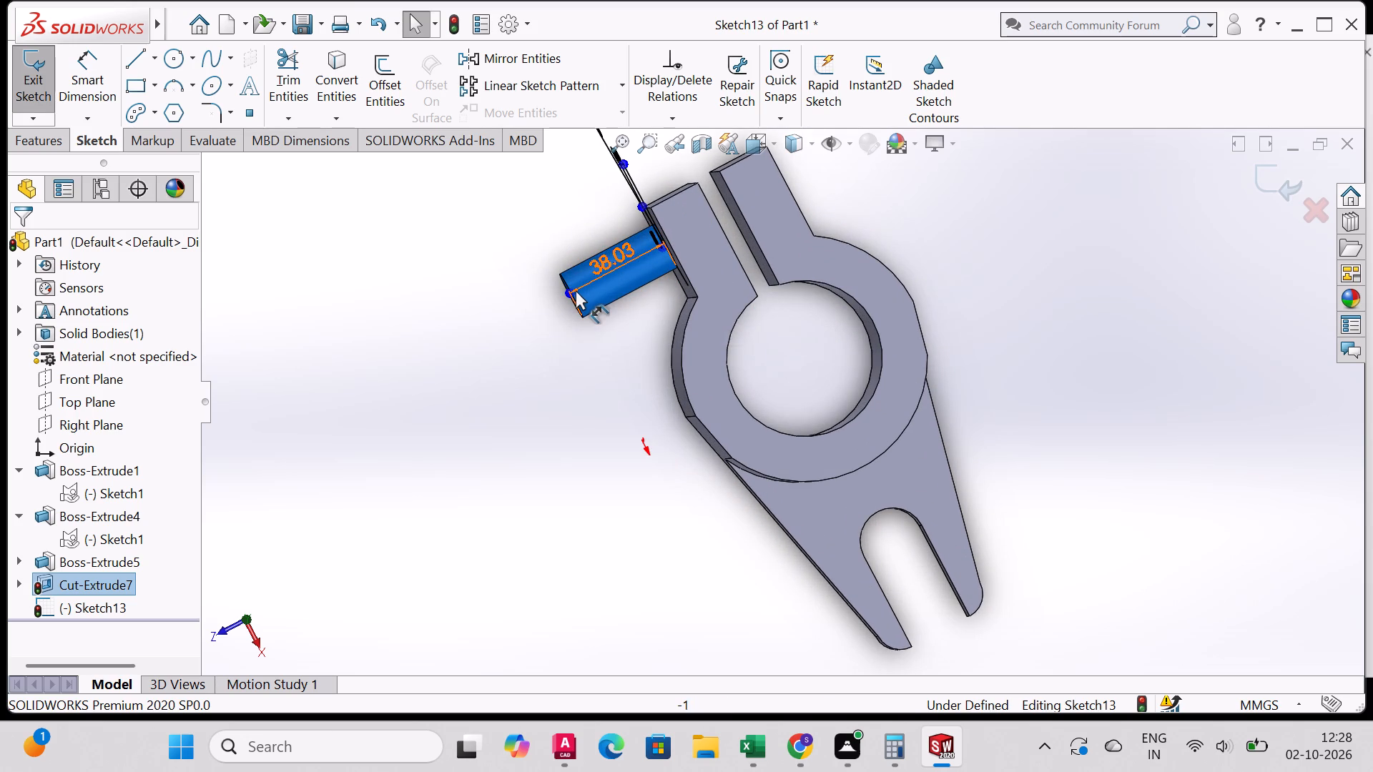
drag(574, 290, 661, 269)
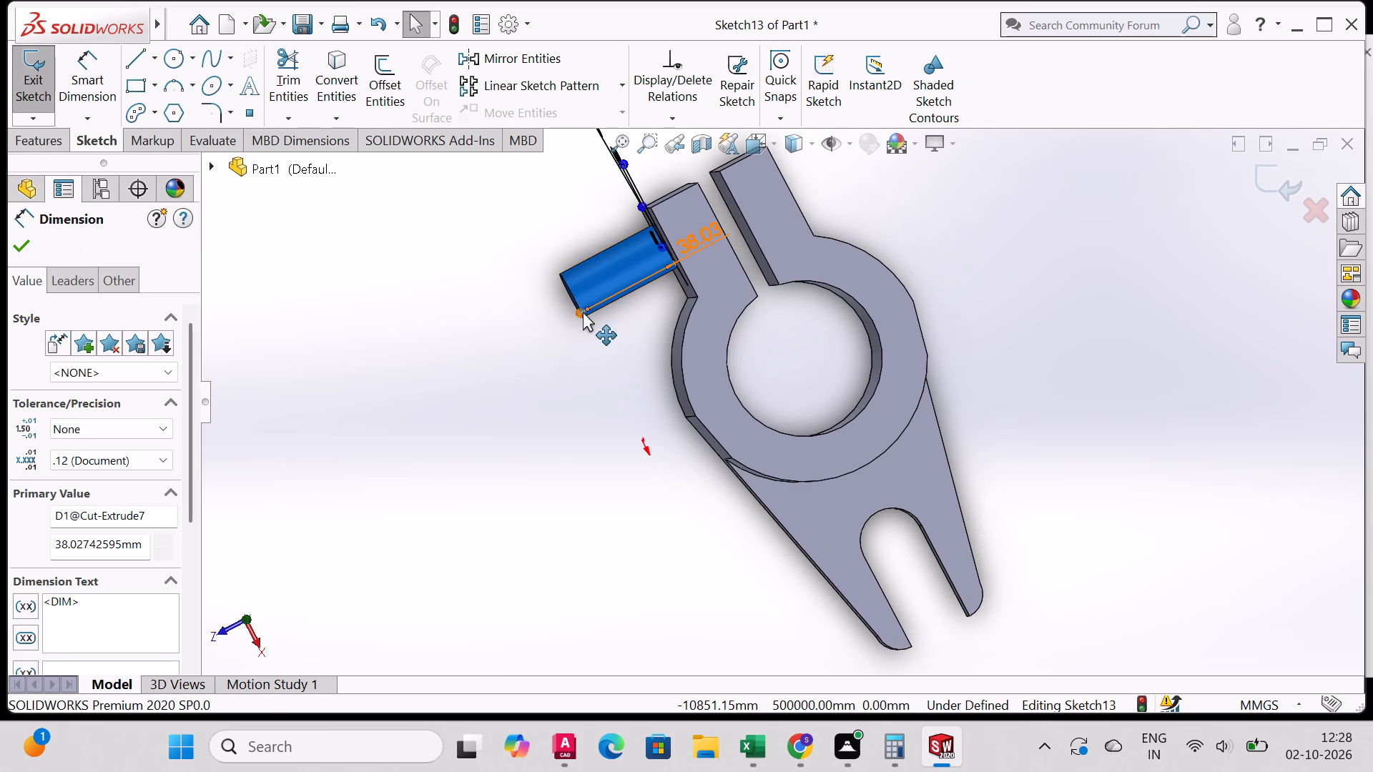
drag(583, 312, 717, 224)
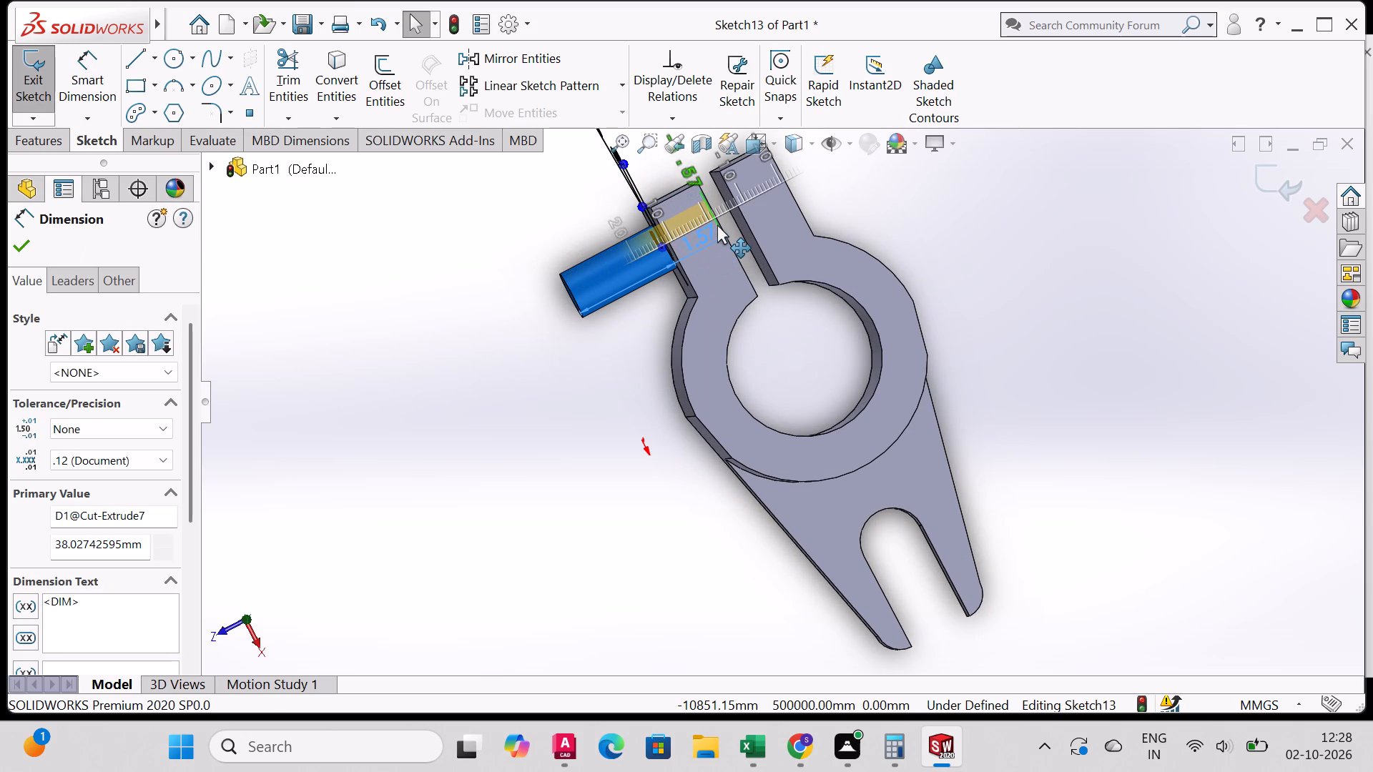
drag(717, 224, 719, 224)
middle_drag(678, 248, 702, 232)
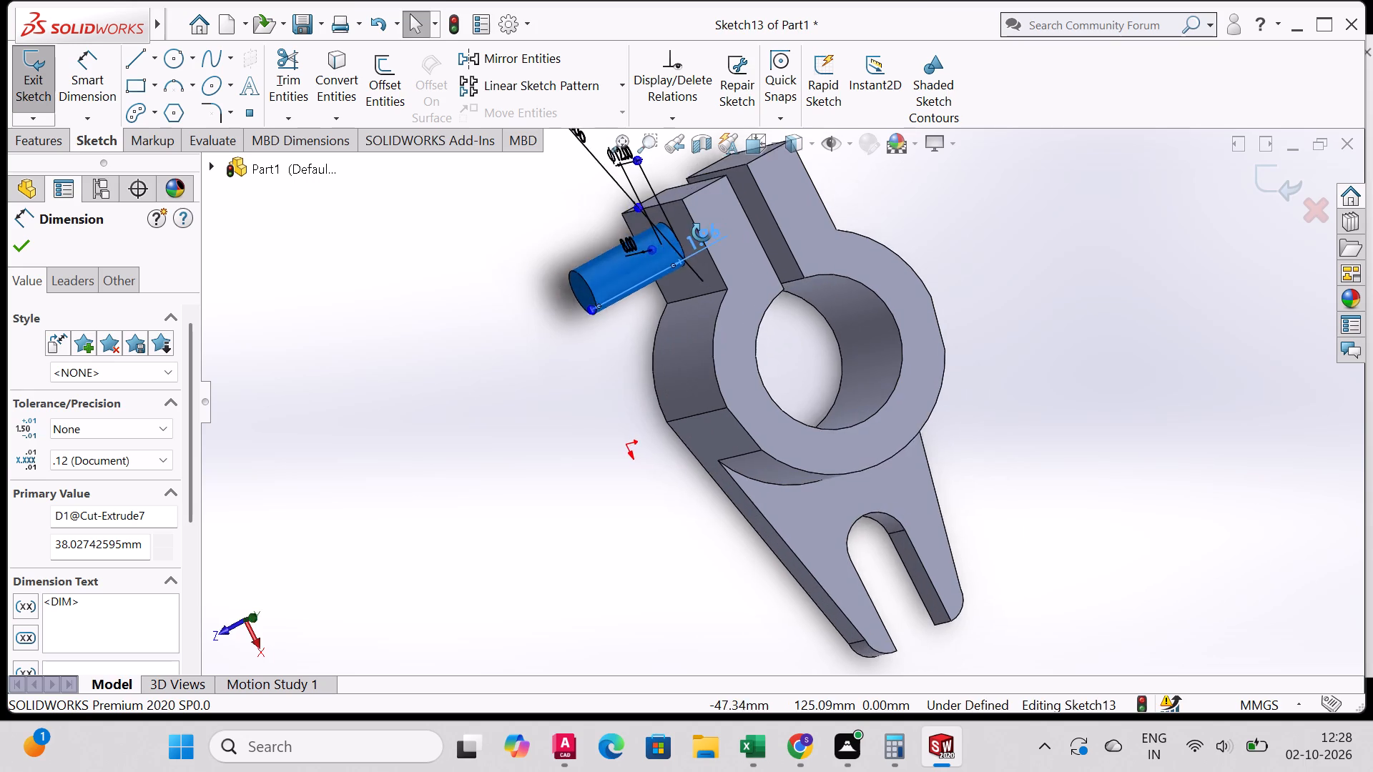
middle_drag(702, 232, 719, 202)
drag(608, 276, 678, 247)
click(604, 273)
middle_drag(672, 270, 674, 270)
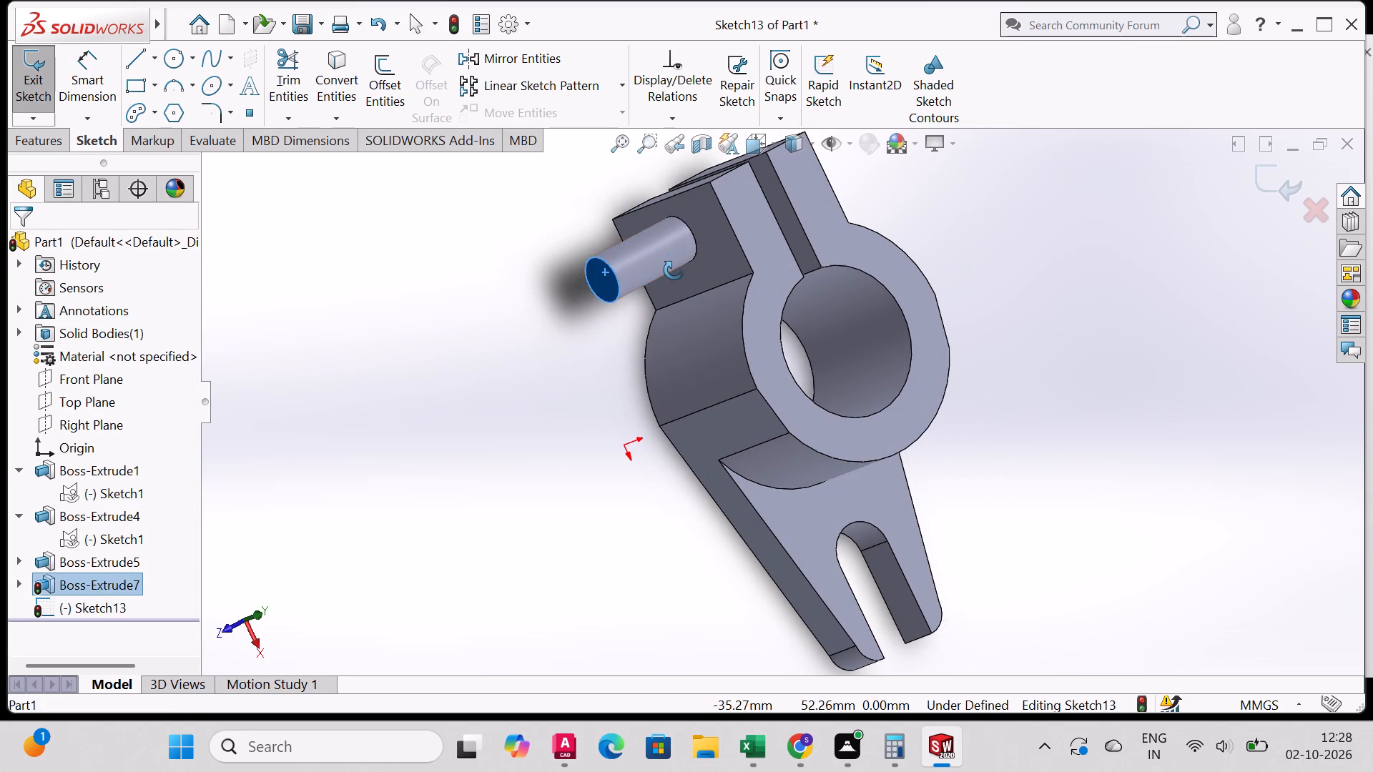
middle_drag(674, 270, 615, 300)
click(630, 265)
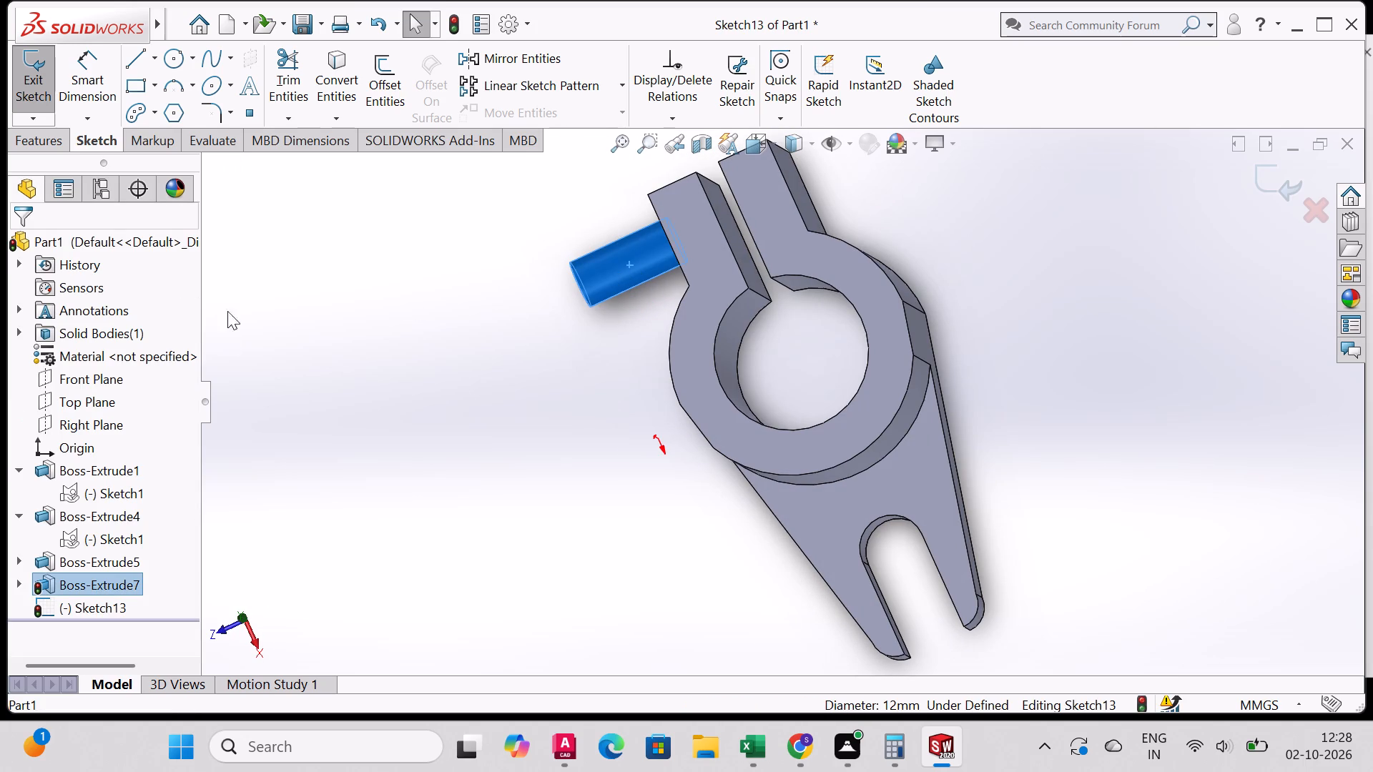
click(47, 148)
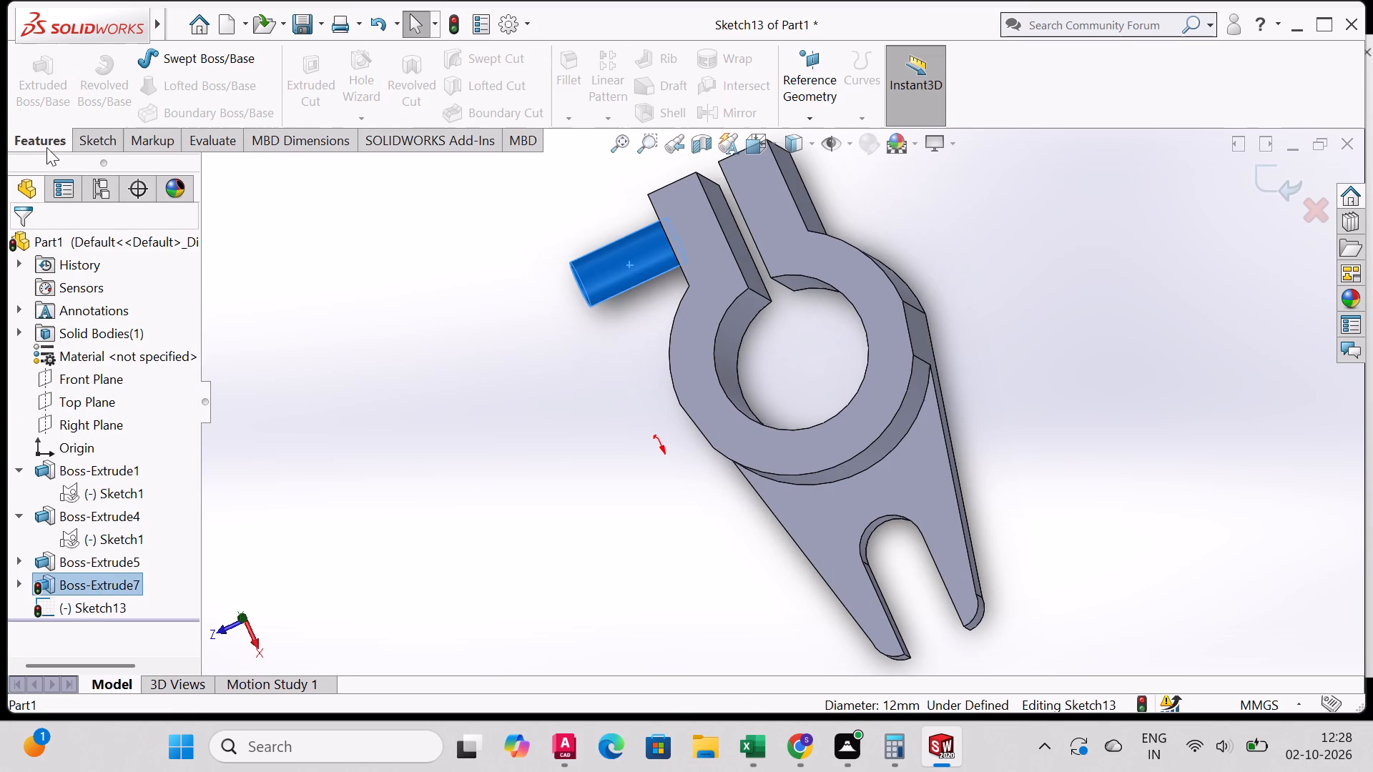
click(67, 142)
click(114, 137)
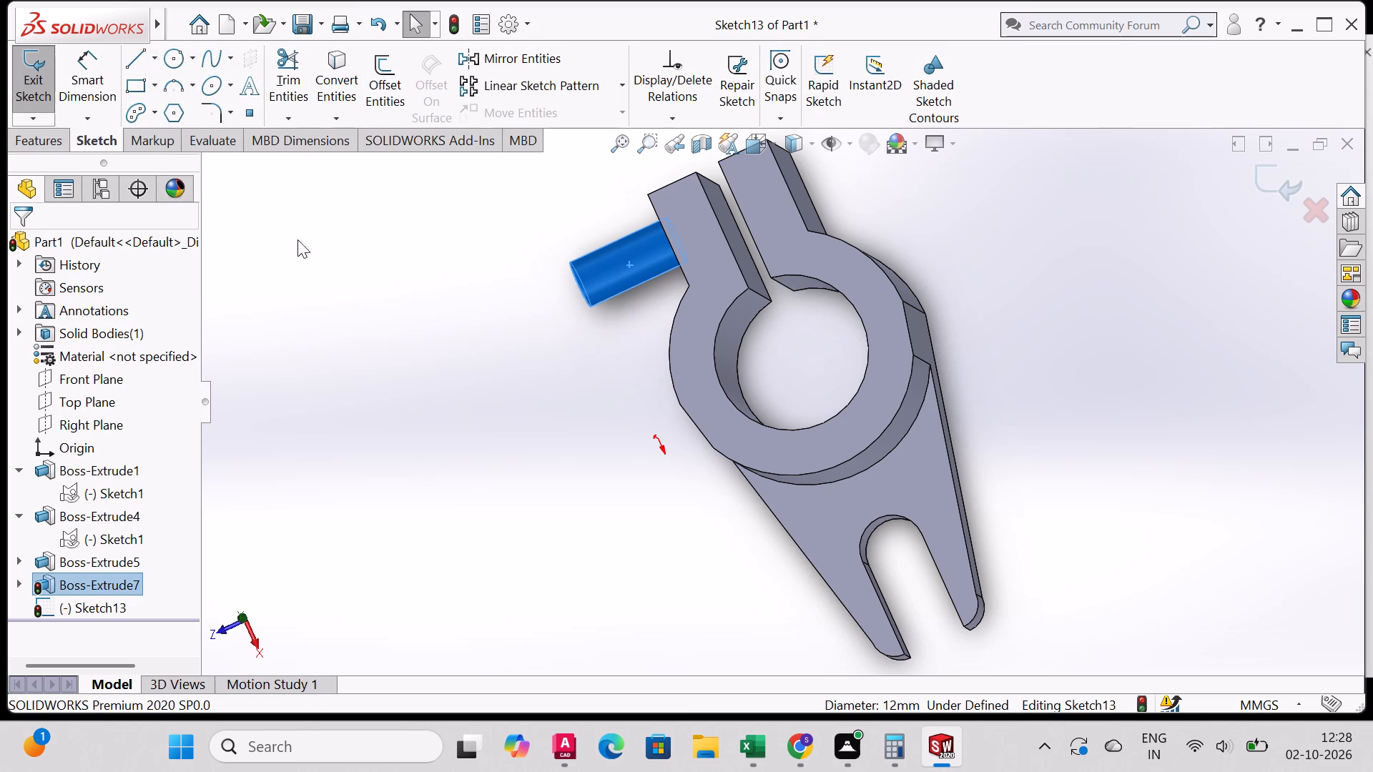
click(32, 88)
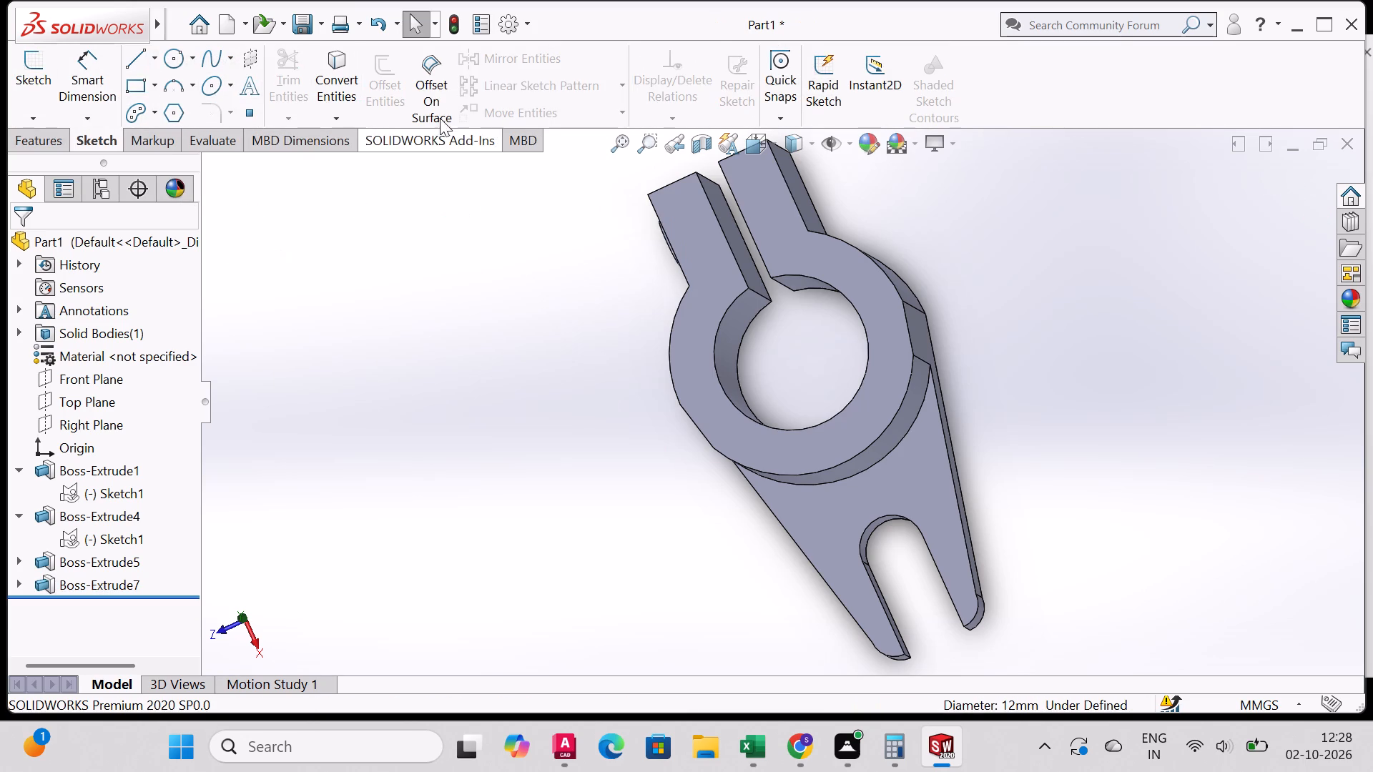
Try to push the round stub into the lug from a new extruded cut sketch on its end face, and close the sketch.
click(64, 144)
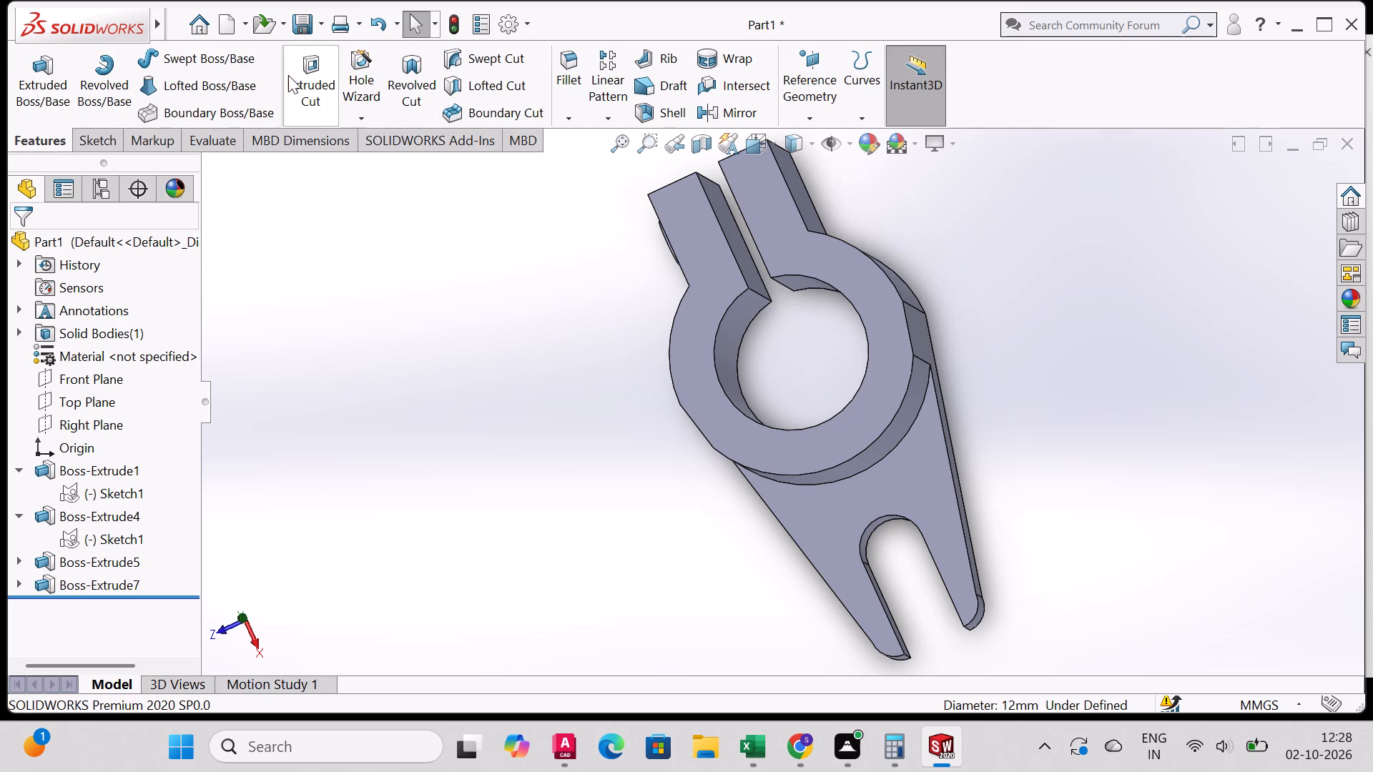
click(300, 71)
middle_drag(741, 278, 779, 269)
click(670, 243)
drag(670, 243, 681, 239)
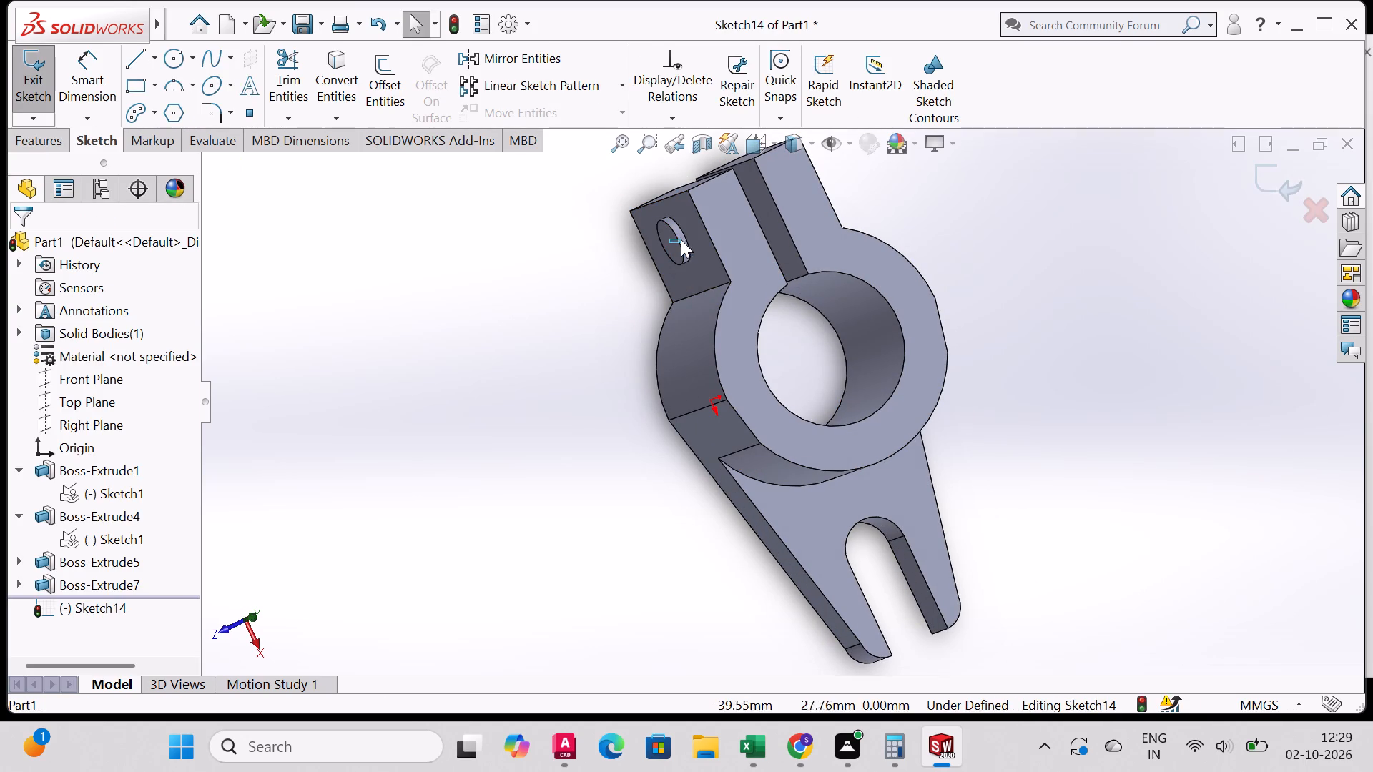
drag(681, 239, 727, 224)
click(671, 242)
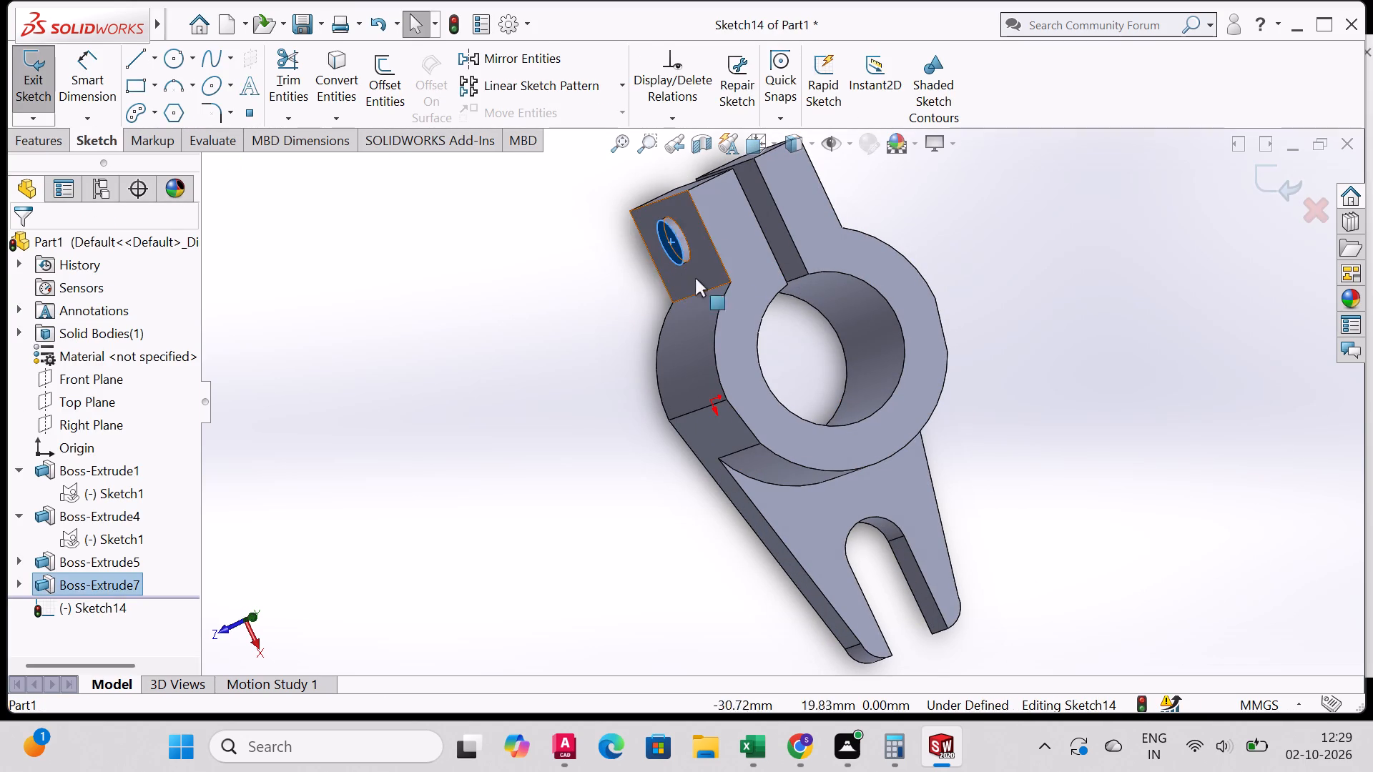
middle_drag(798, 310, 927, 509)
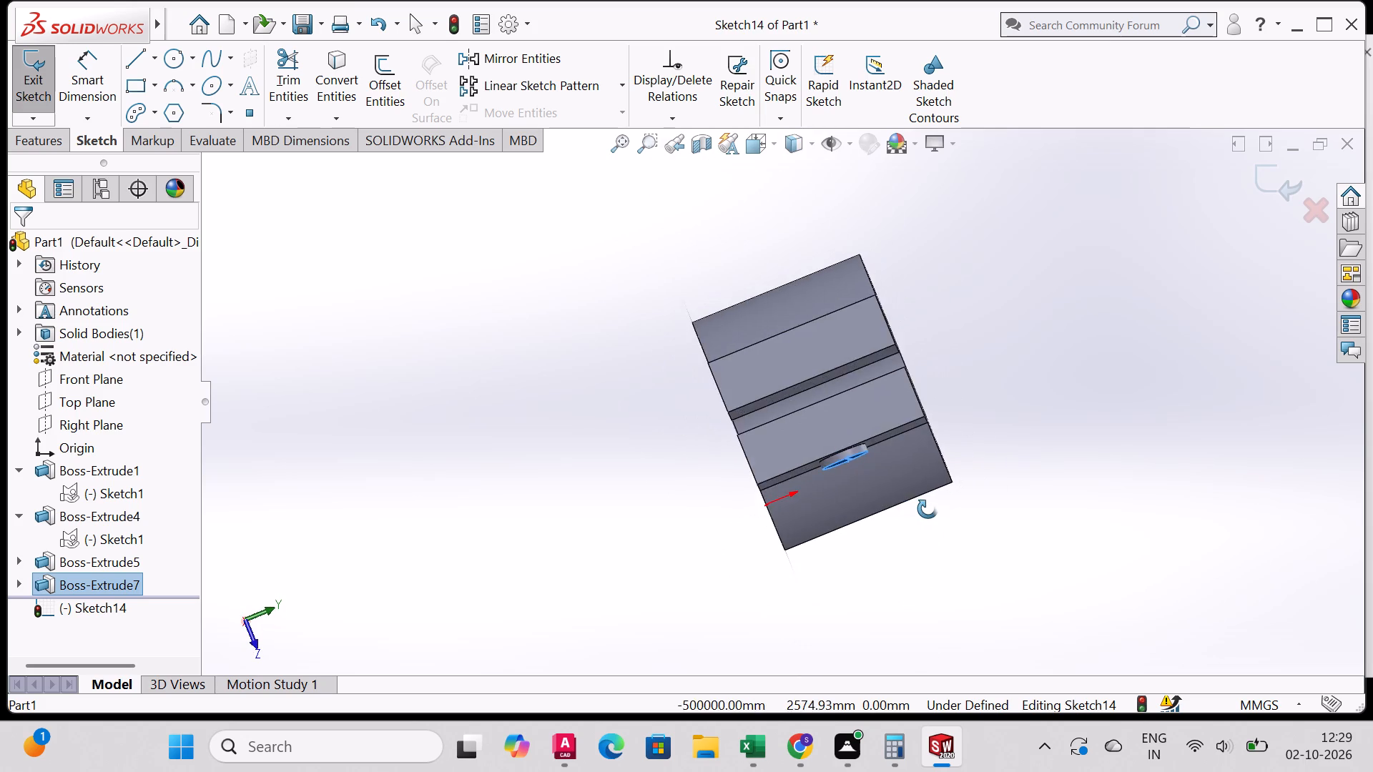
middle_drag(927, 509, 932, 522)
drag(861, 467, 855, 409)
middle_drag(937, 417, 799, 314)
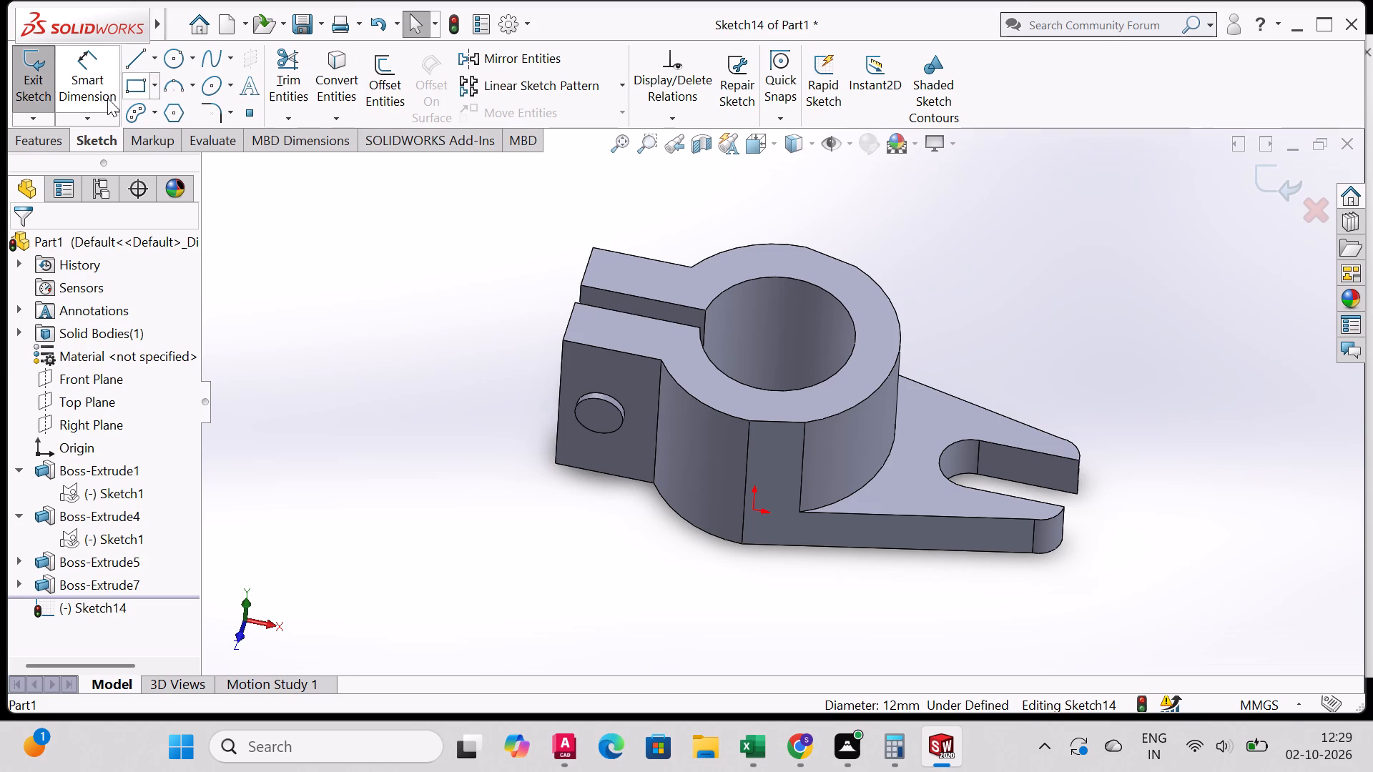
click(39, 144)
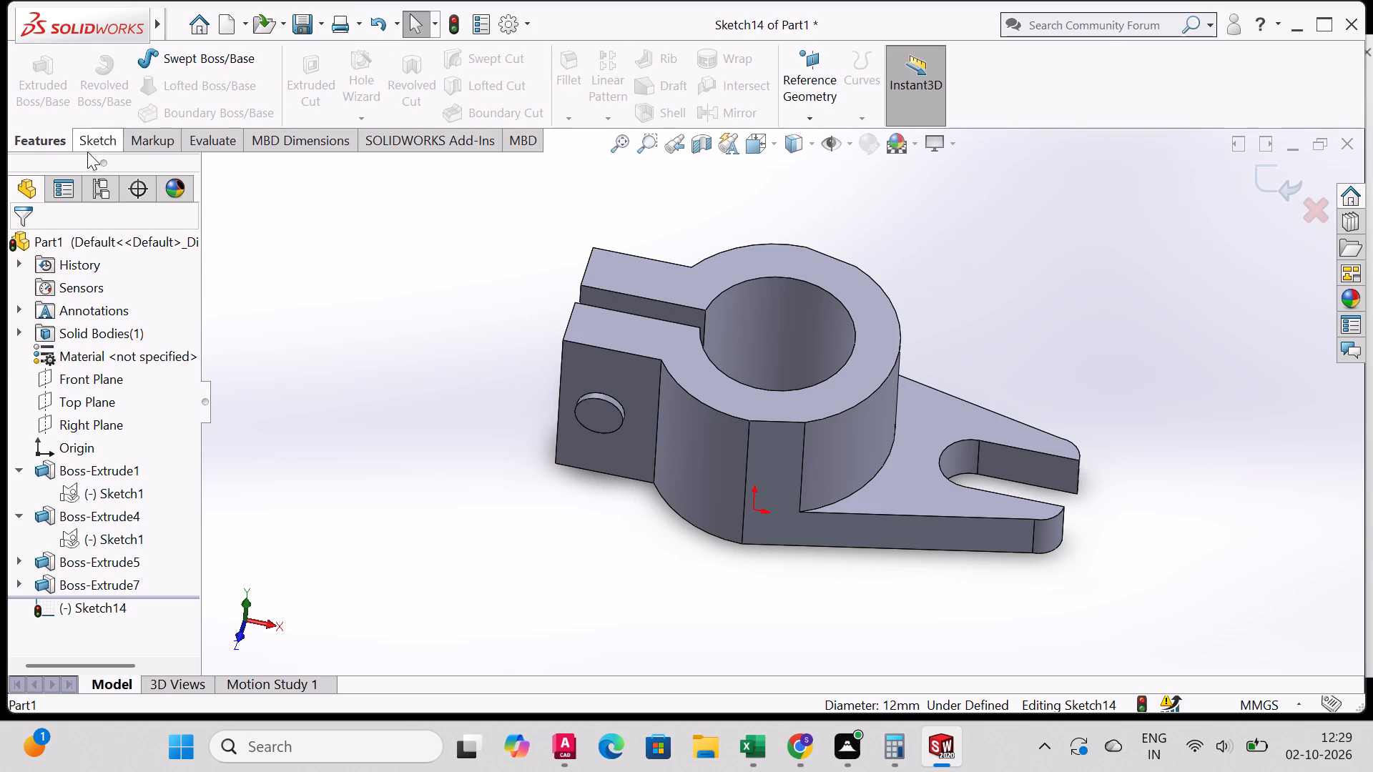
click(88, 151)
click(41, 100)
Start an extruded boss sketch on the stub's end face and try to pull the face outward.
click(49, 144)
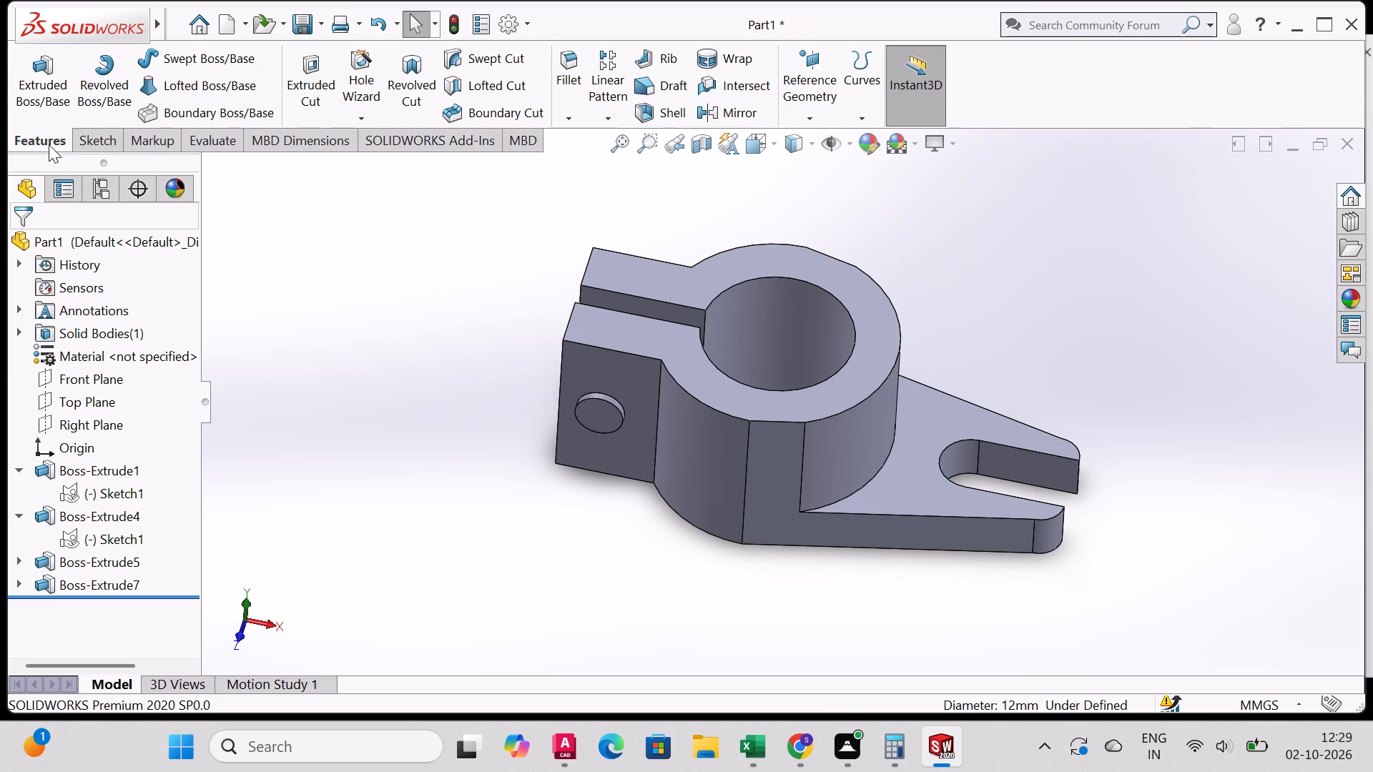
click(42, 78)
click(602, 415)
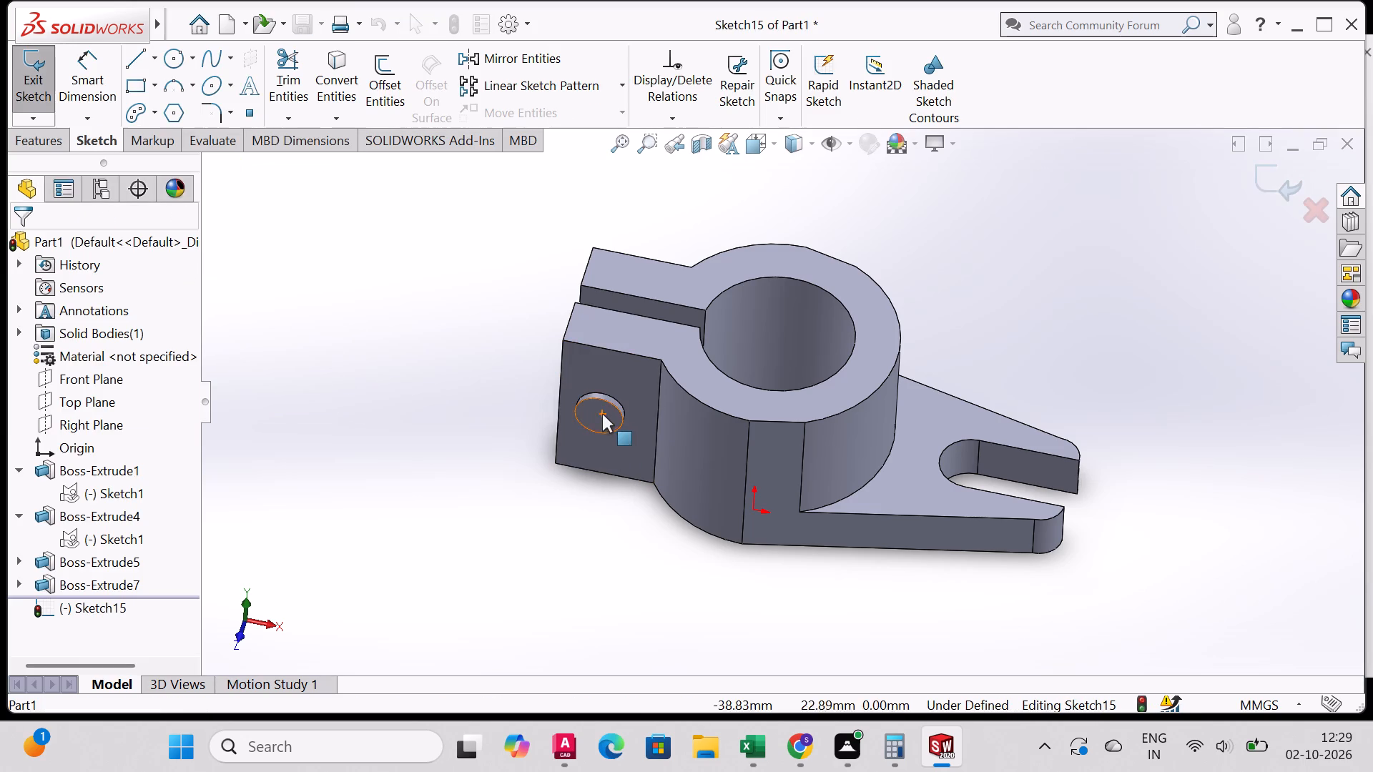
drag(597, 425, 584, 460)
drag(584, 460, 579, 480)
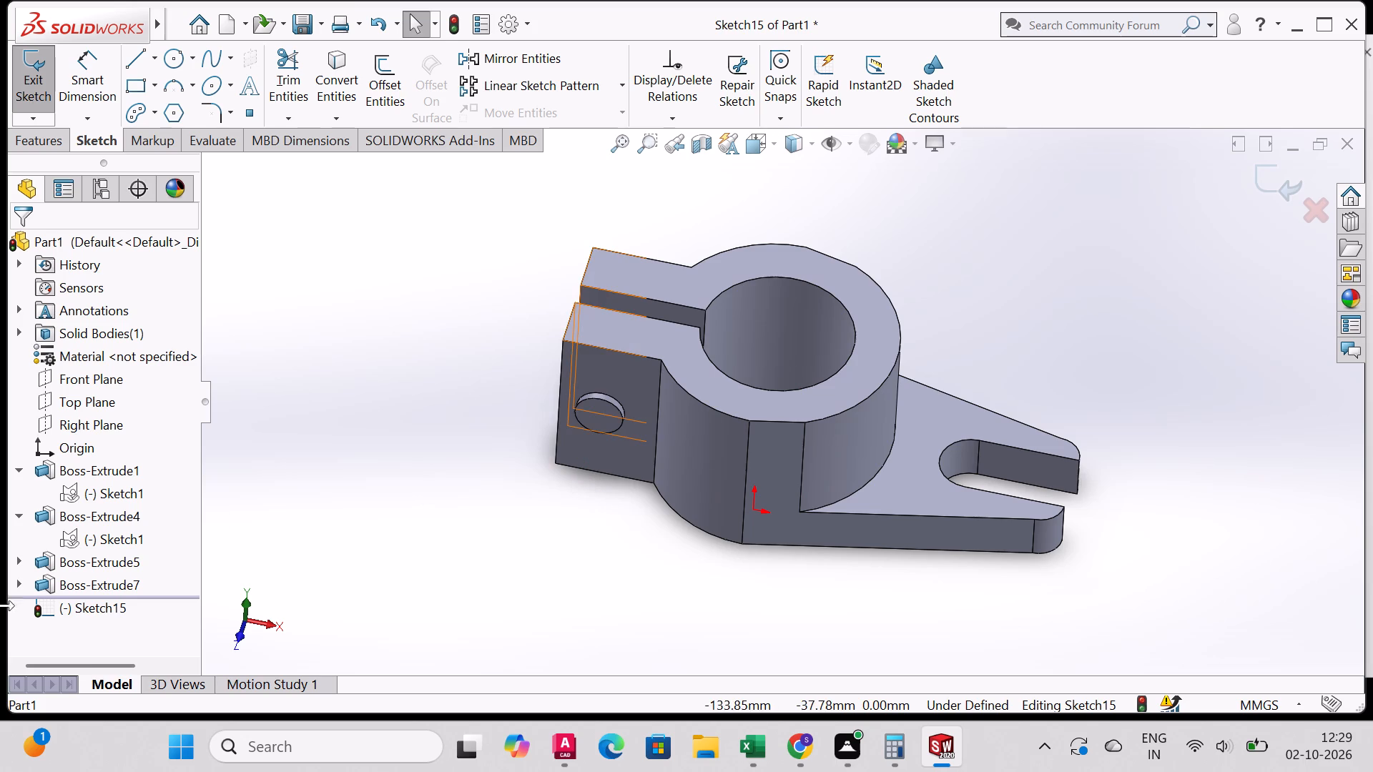
Examine the stub's extrusion feature and the lug profile sketch behind it, and close the empty boss sketch.
click(120, 580)
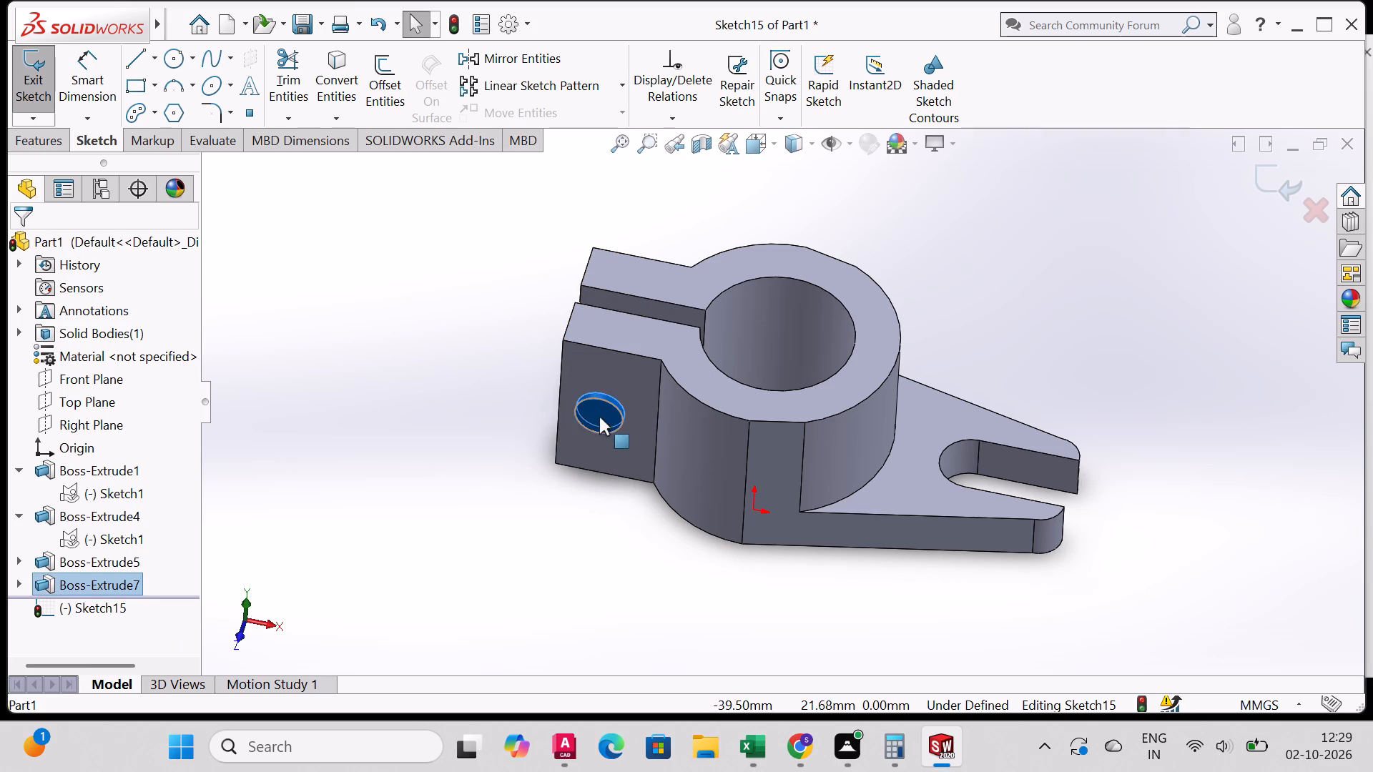
click(83, 584)
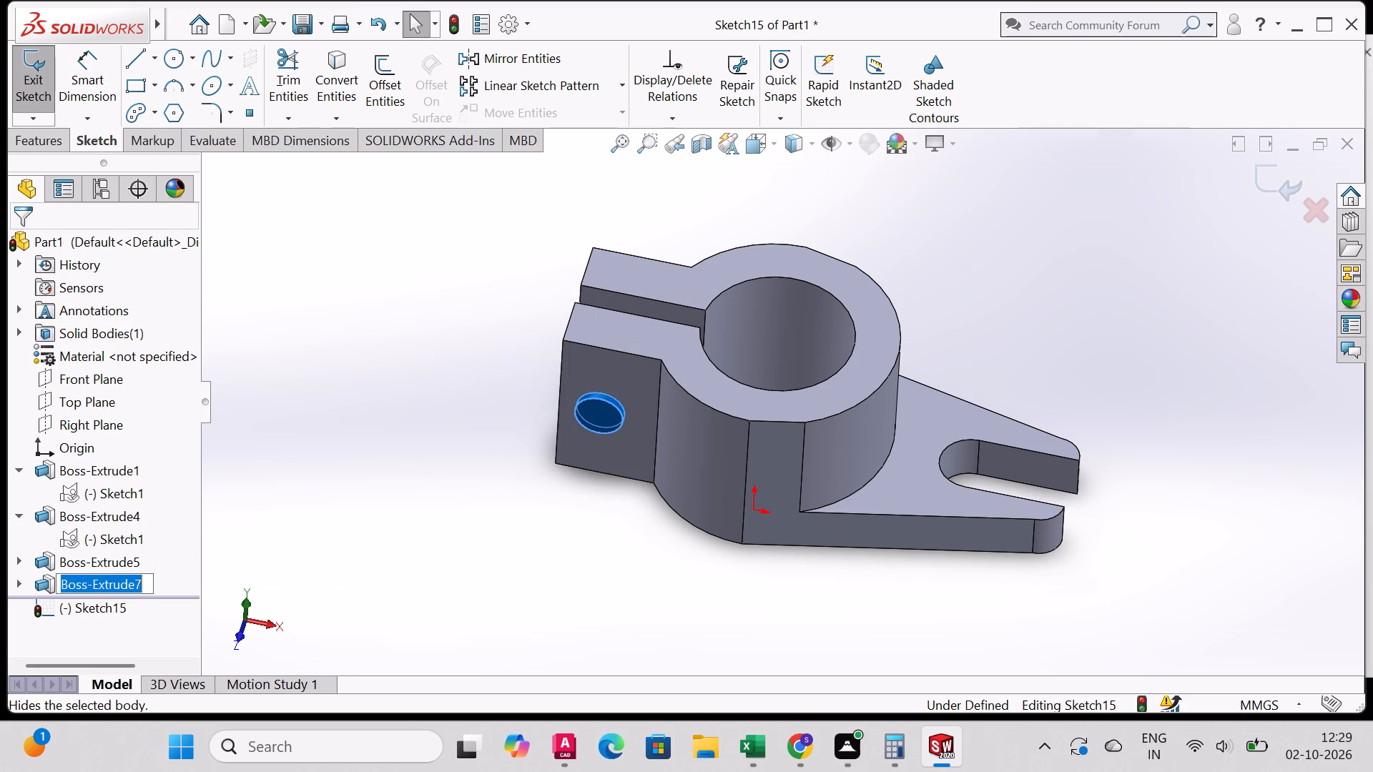
right_click(115, 593)
key(Escape)
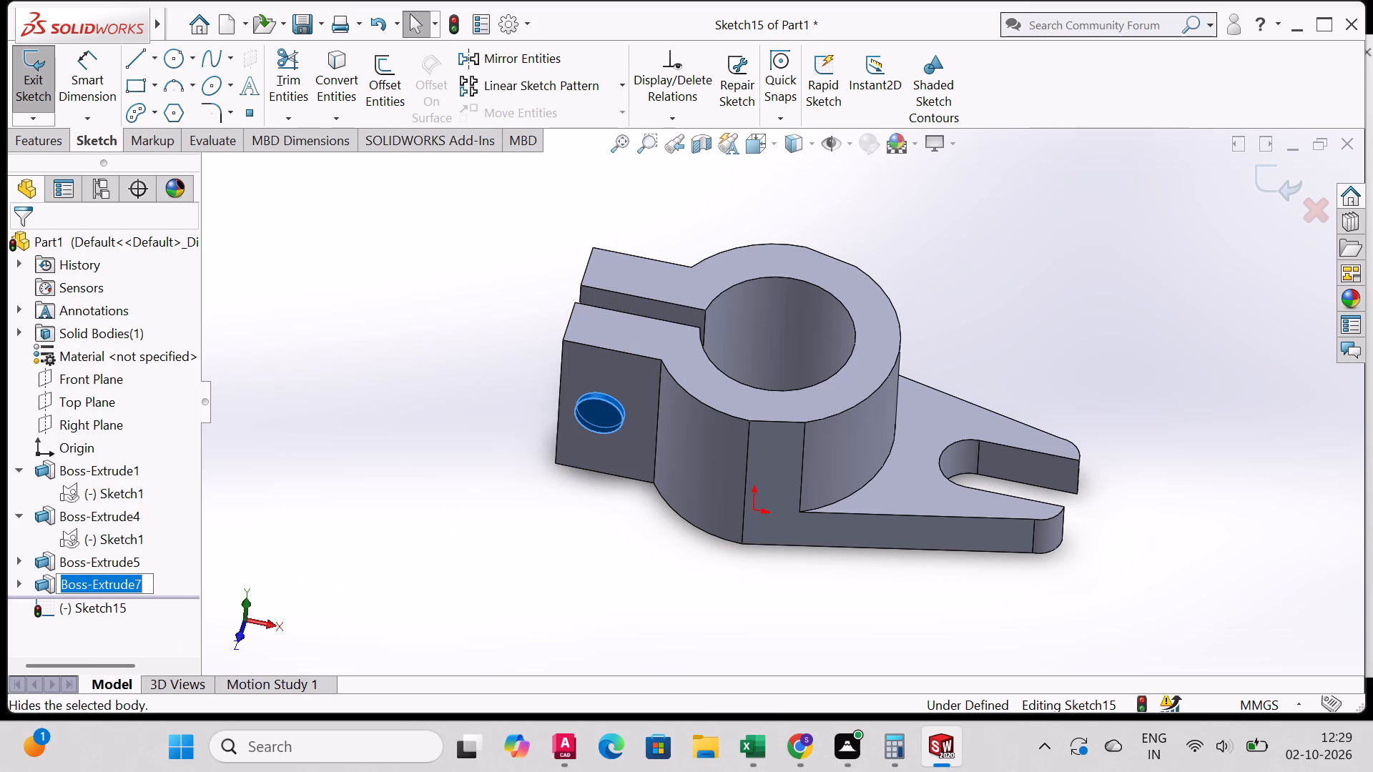
key(Escape)
key(Escape)
right_click(121, 580)
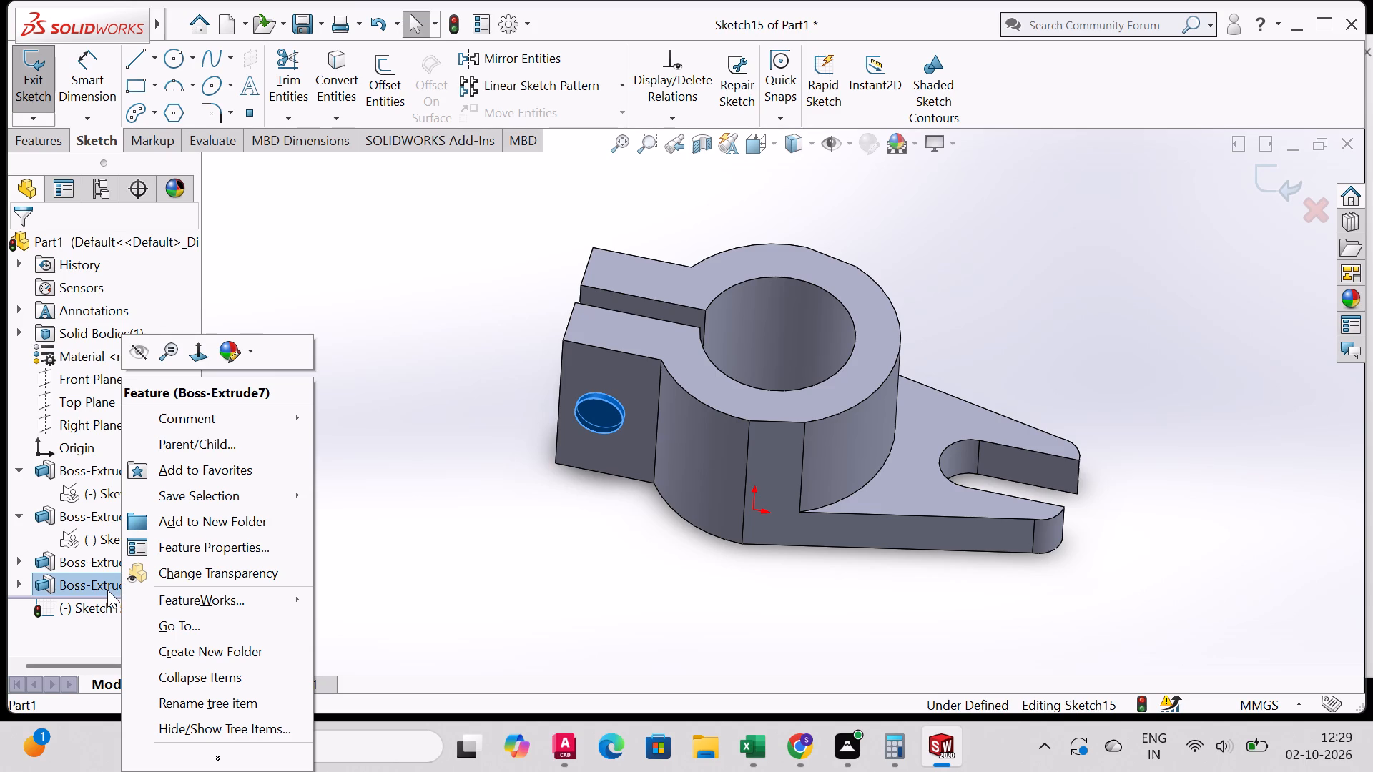
click(428, 375)
click(24, 583)
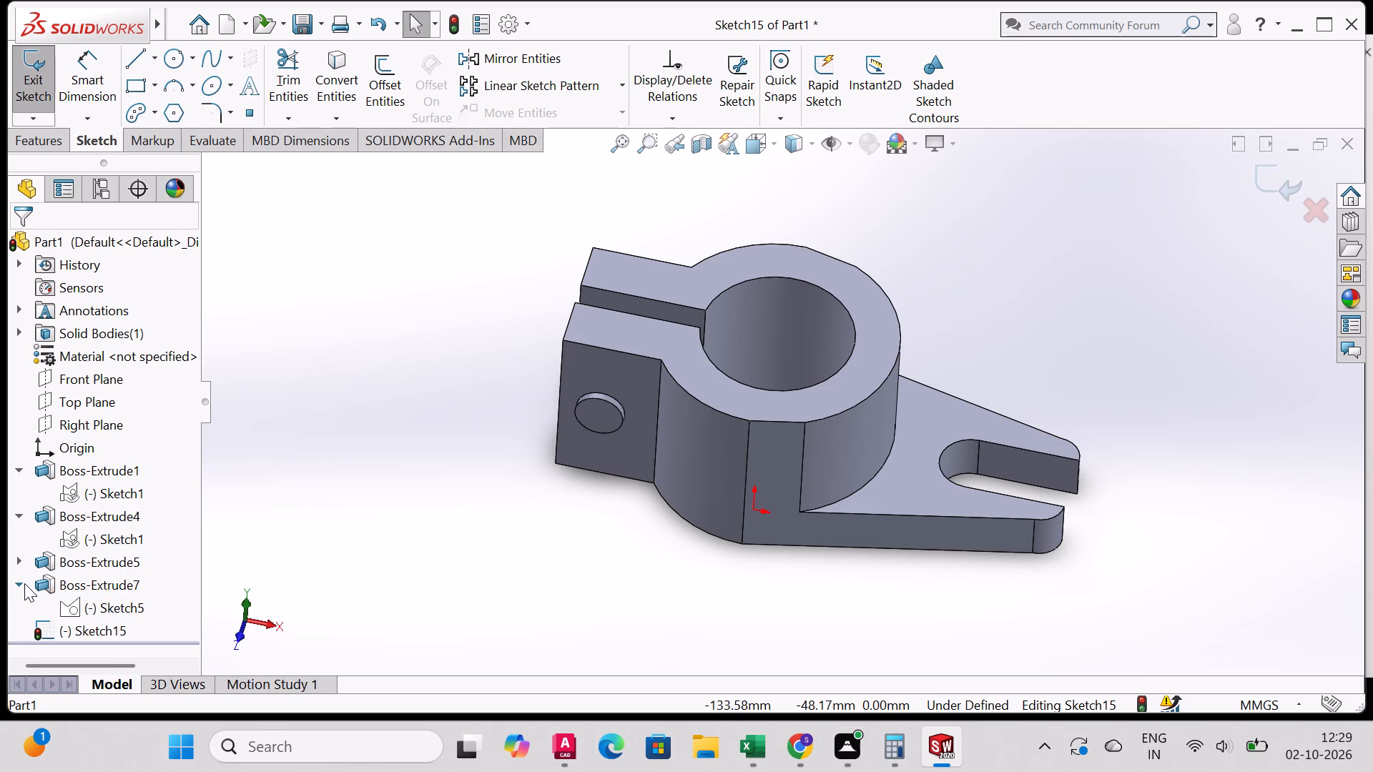
click(112, 609)
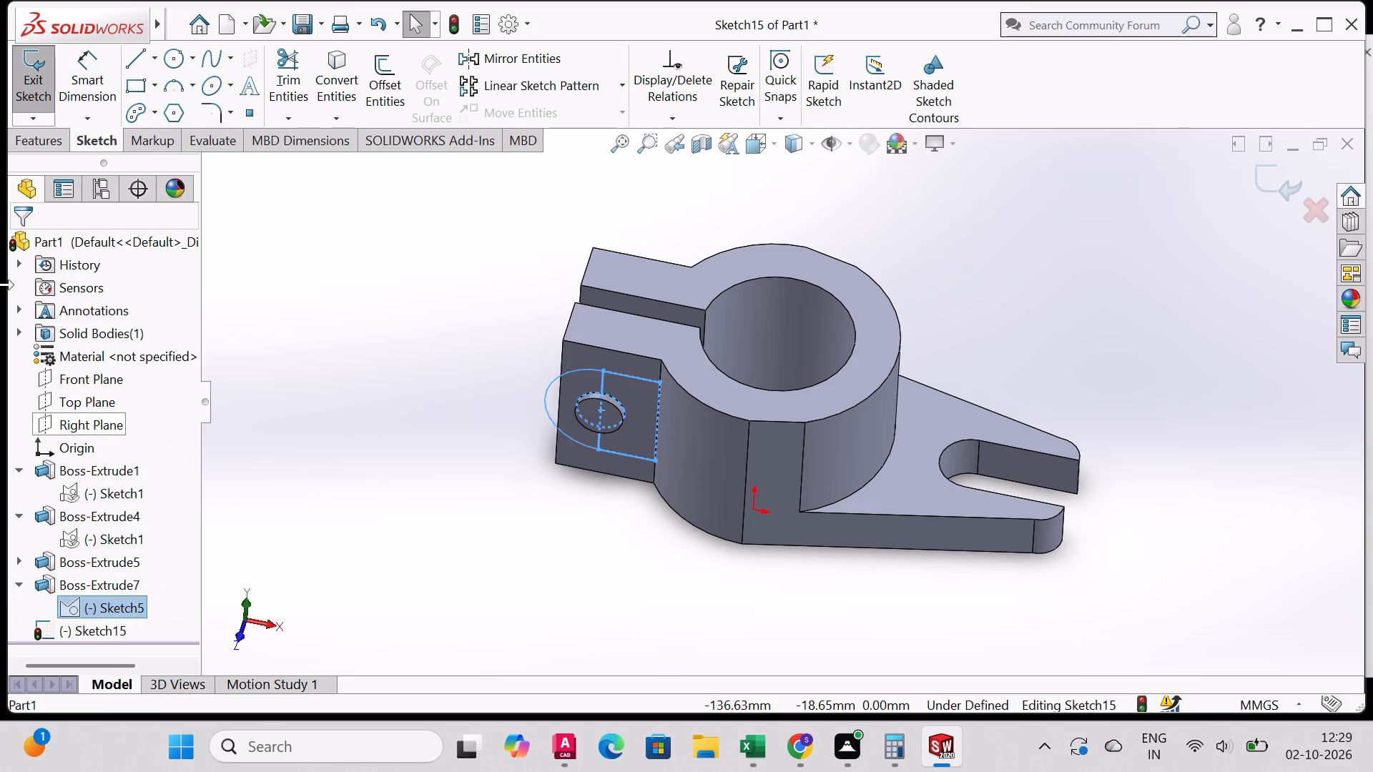
click(43, 92)
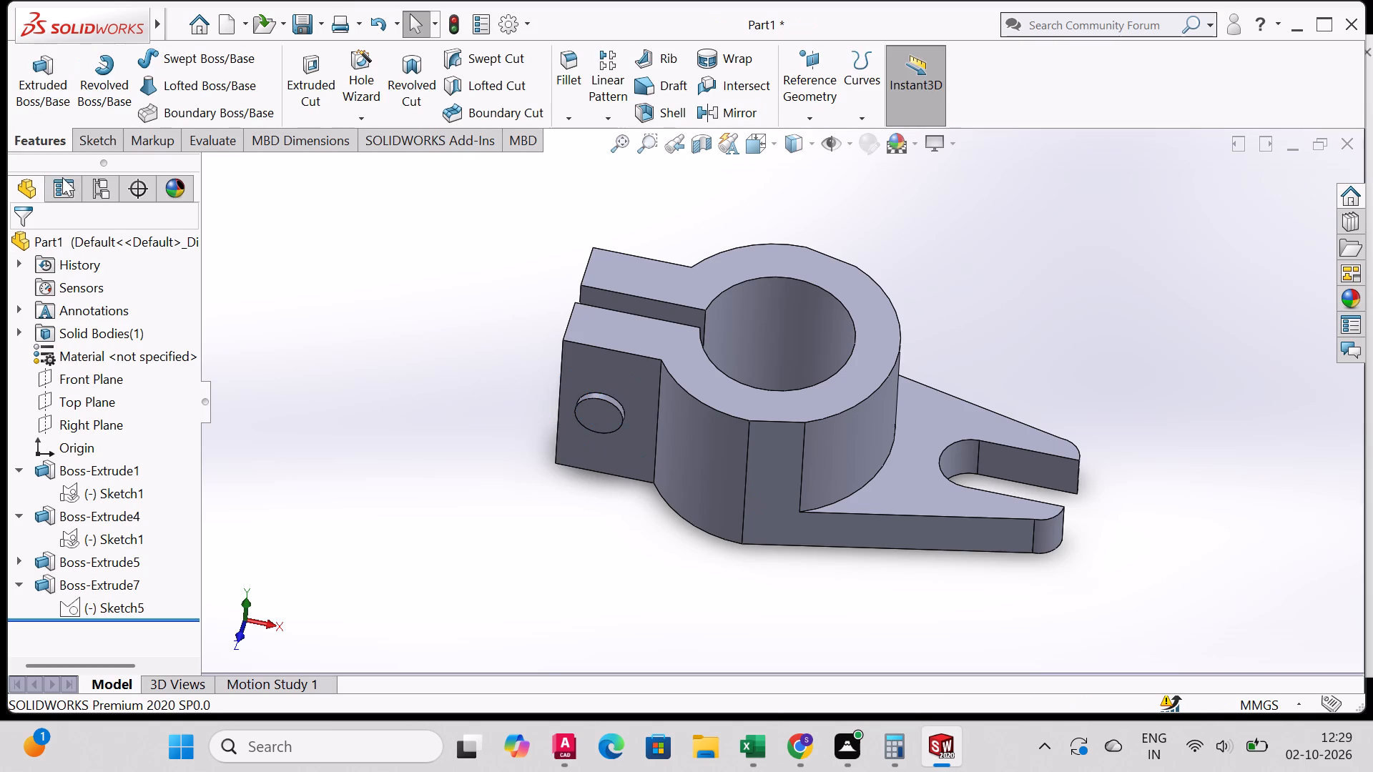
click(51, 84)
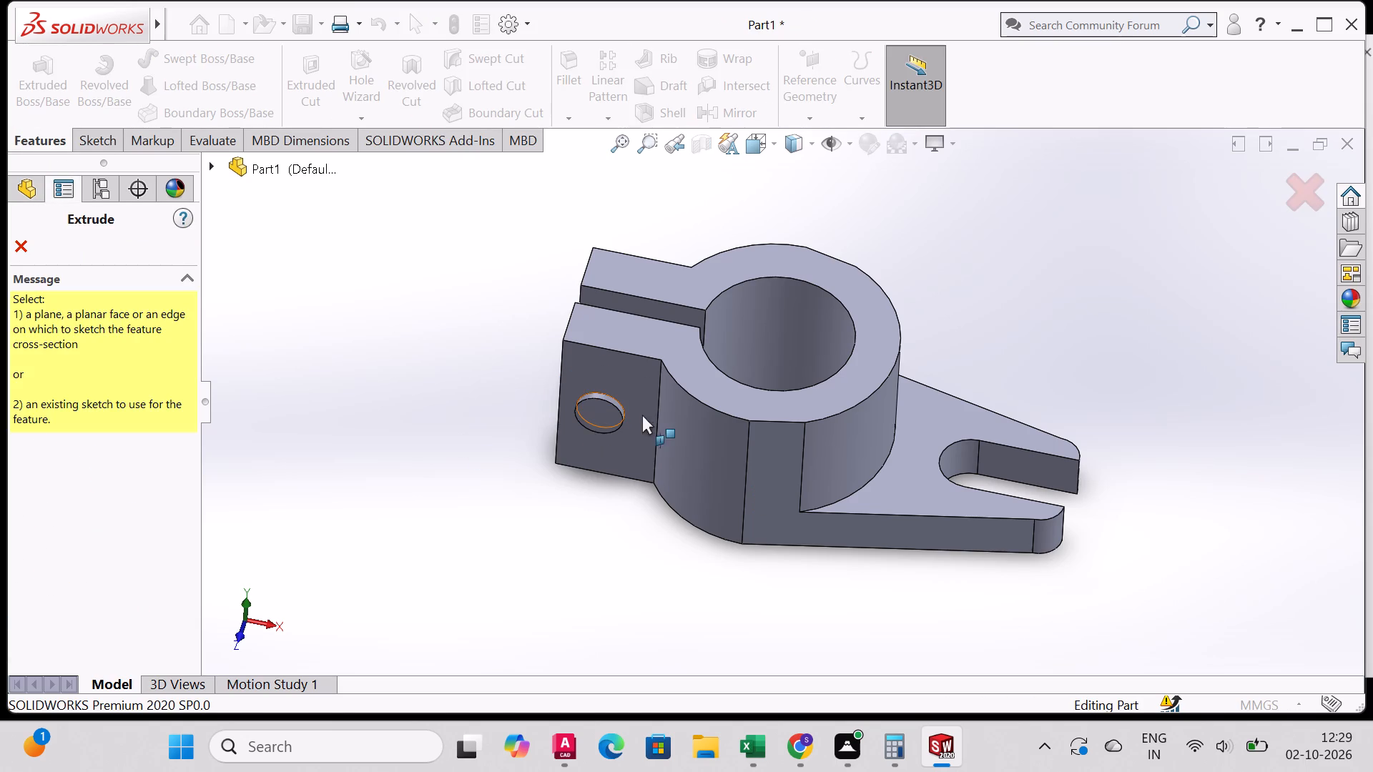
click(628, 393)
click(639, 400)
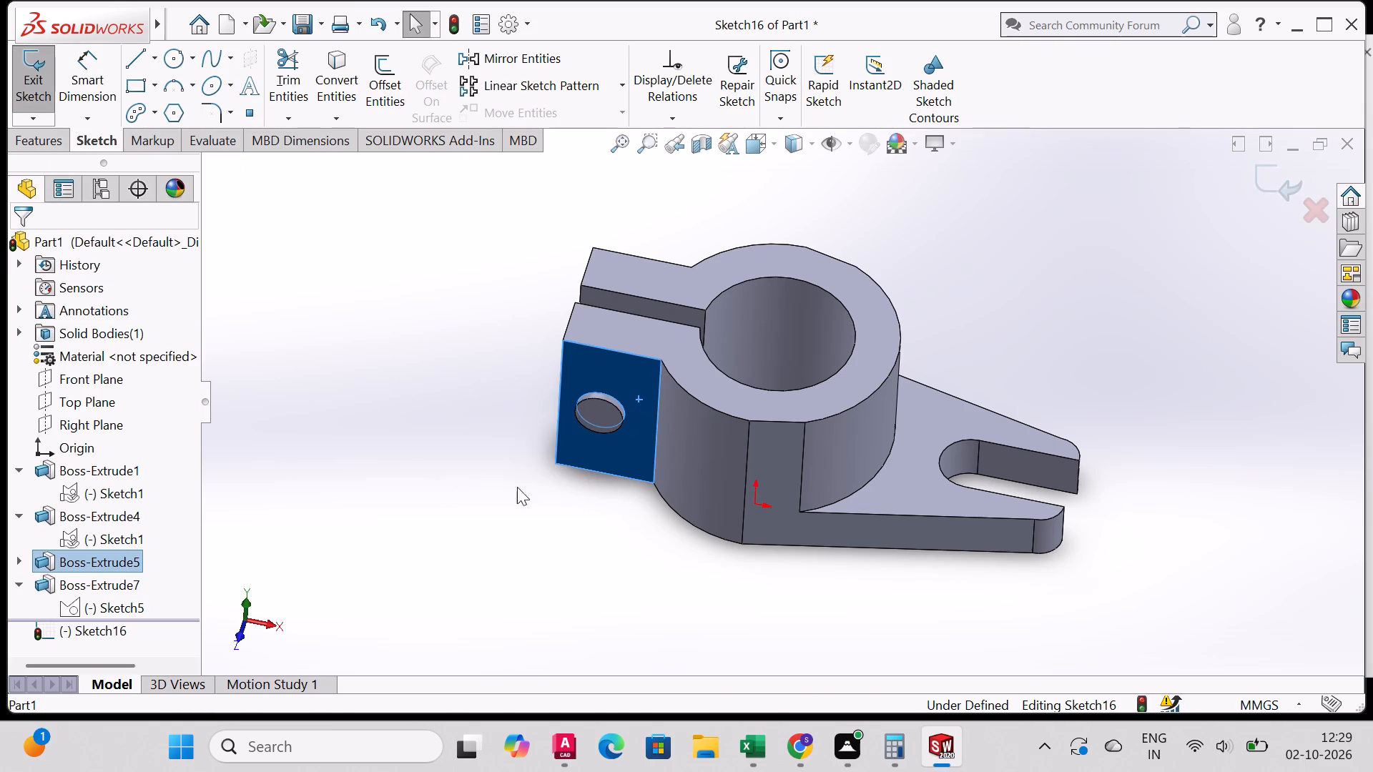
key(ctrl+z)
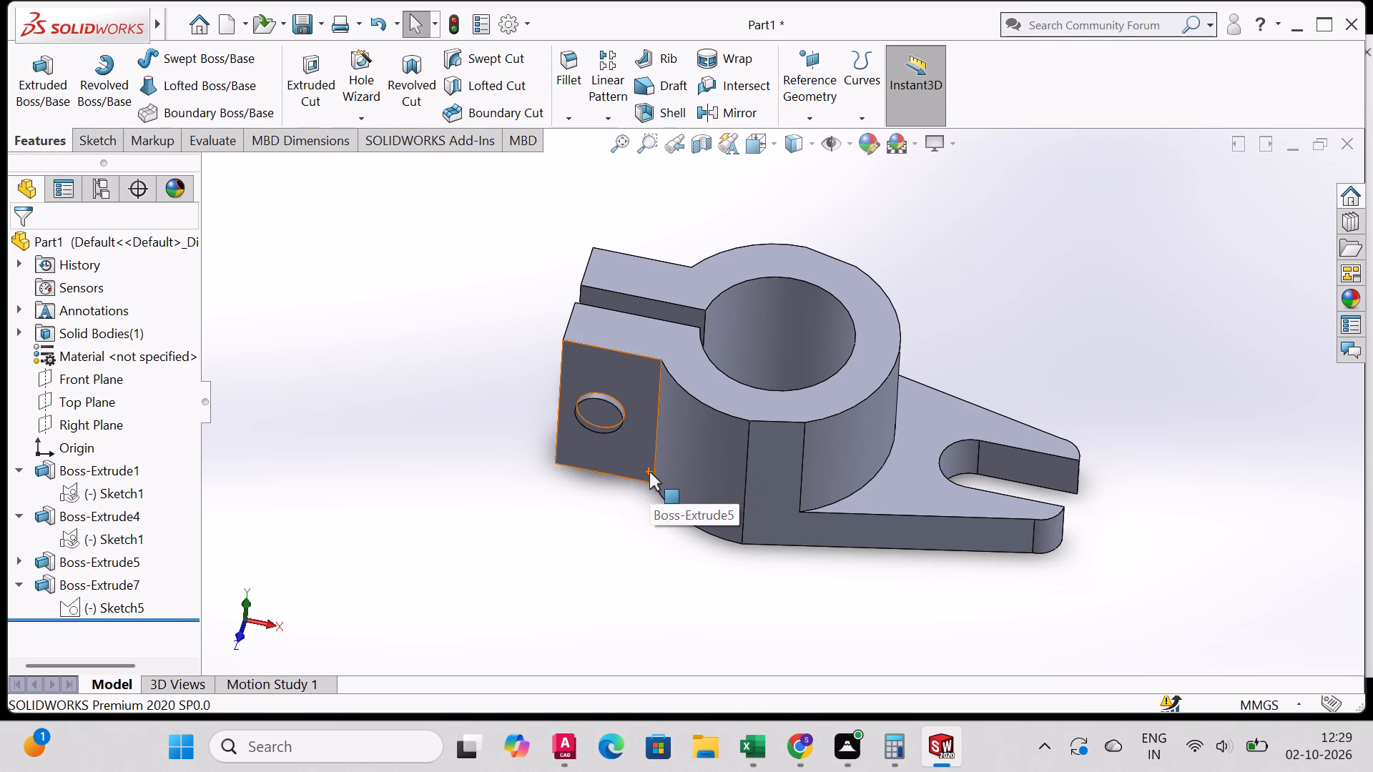
Undo the round stub's extrusion on the lug's outer face, back to the 12 mm hole cut.
key(ctrl+z)
key(ctrl+z)
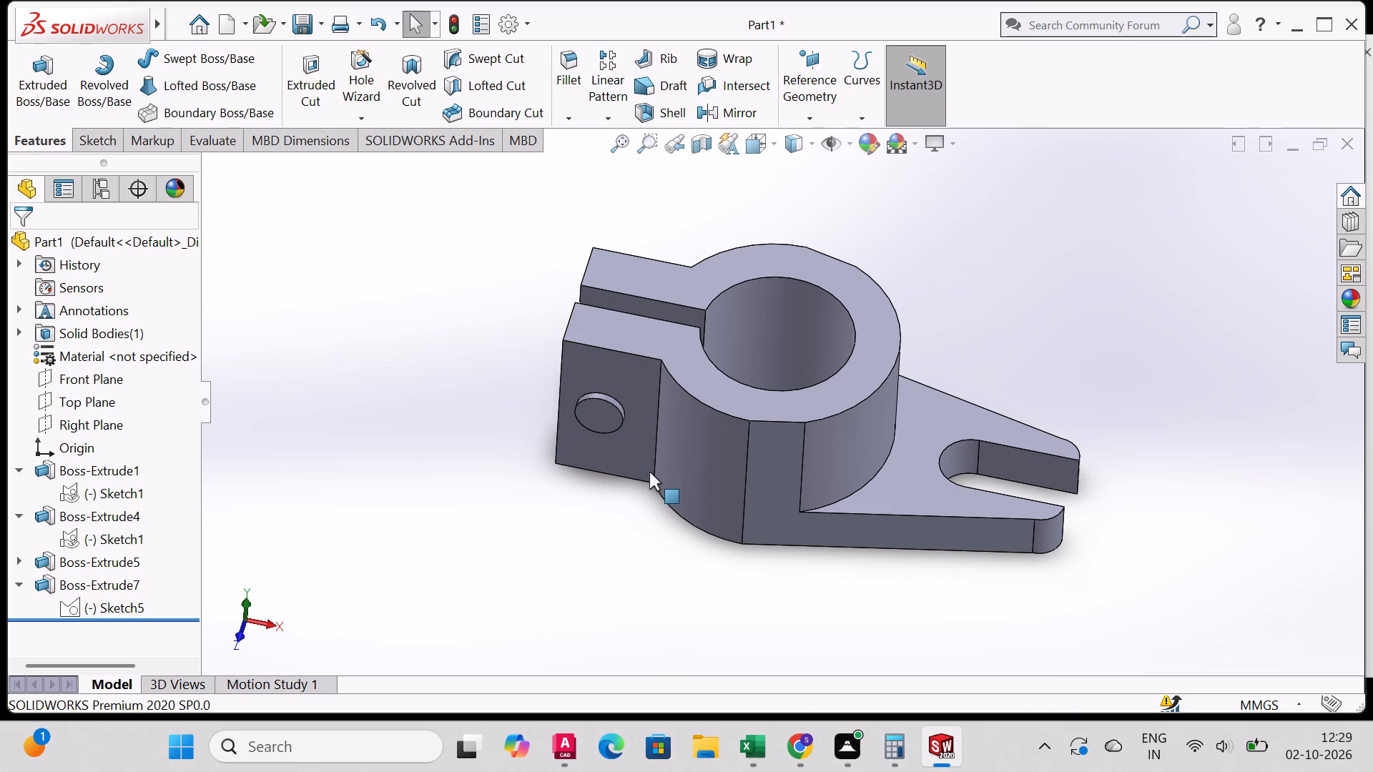
key(ctrl+z)
Extrude the lug profile sketch's regions around the 12 mm hole as a boss, blind 13 mm inward through the lug.
middle_drag(638, 452, 754, 310)
scroll(640, 452, up, 1)
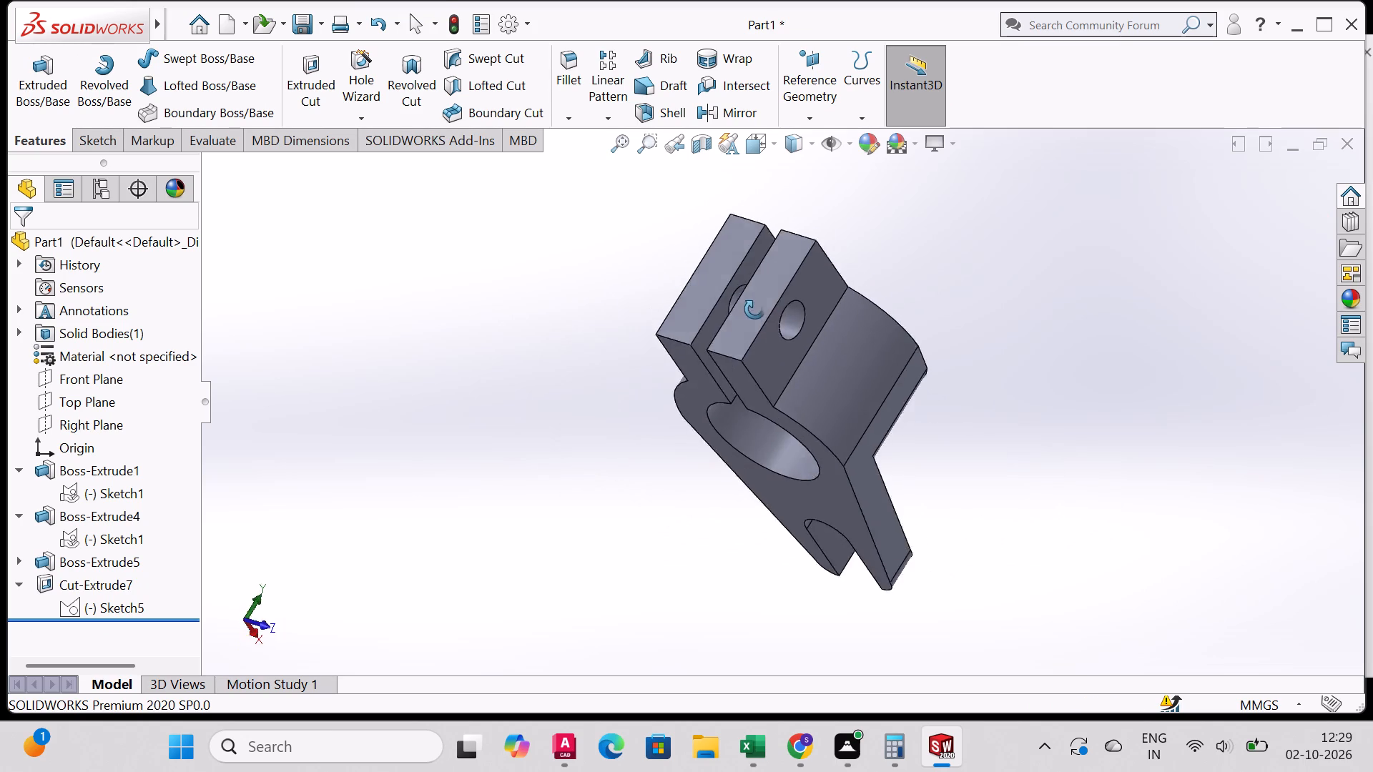
middle_drag(754, 310, 614, 257)
scroll(611, 328, down, 1)
middle_drag(468, 382, 536, 442)
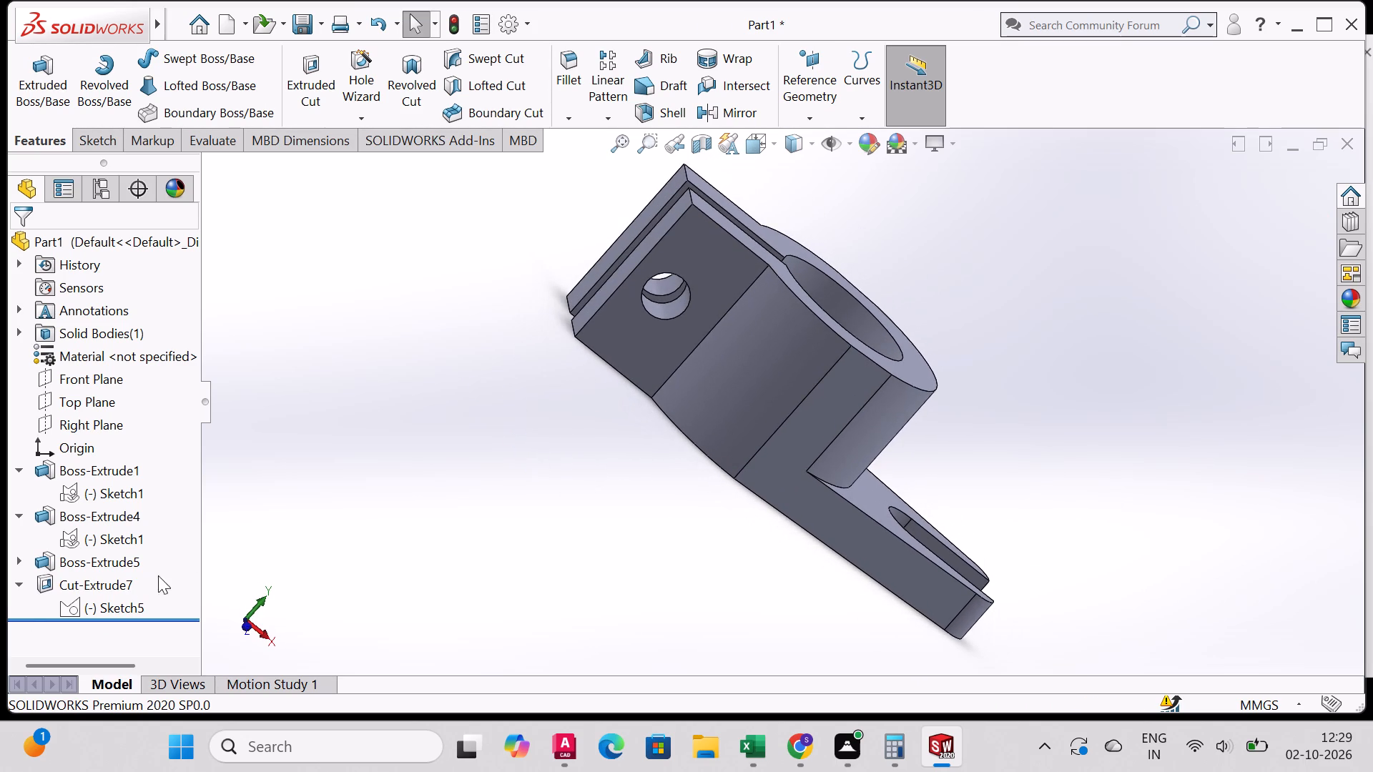
click(102, 600)
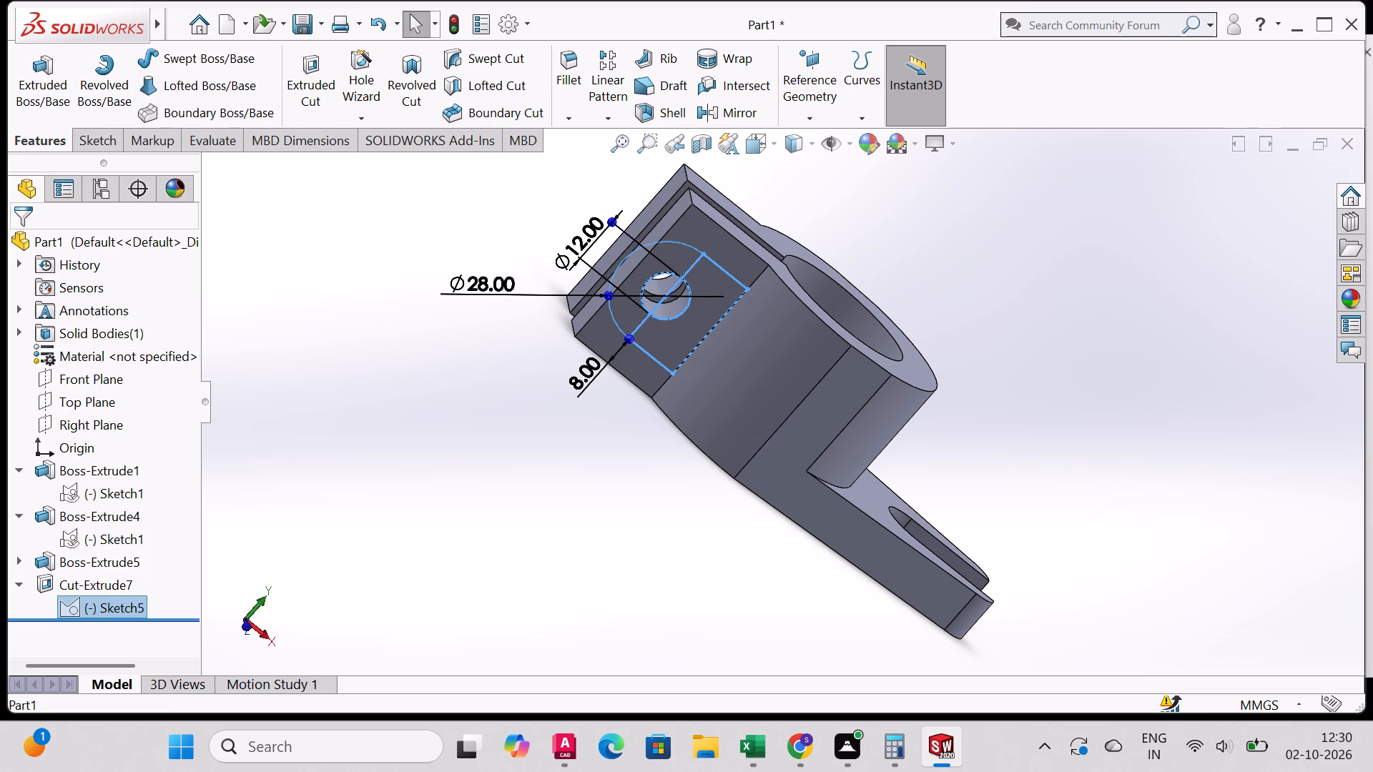
click(39, 82)
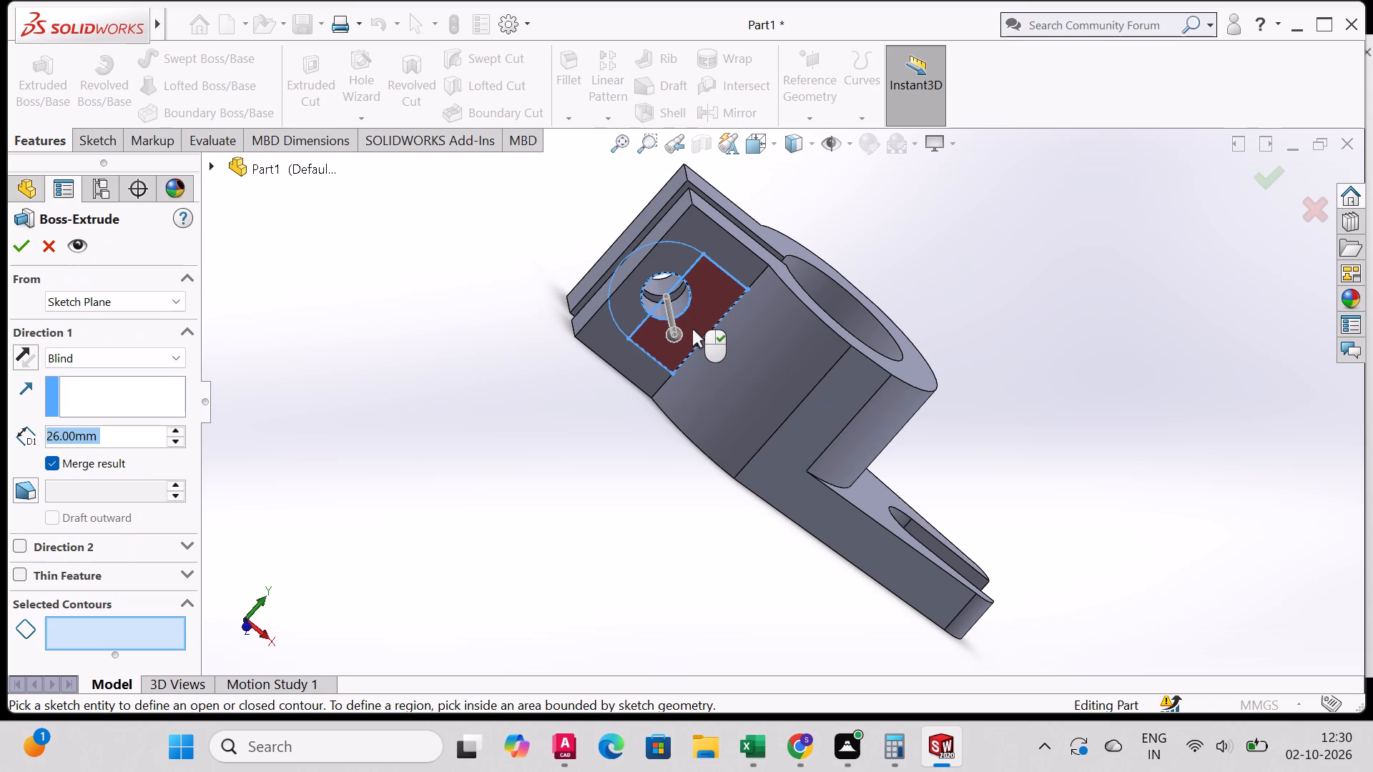
click(692, 328)
click(626, 288)
middle_drag(679, 300, 644, 310)
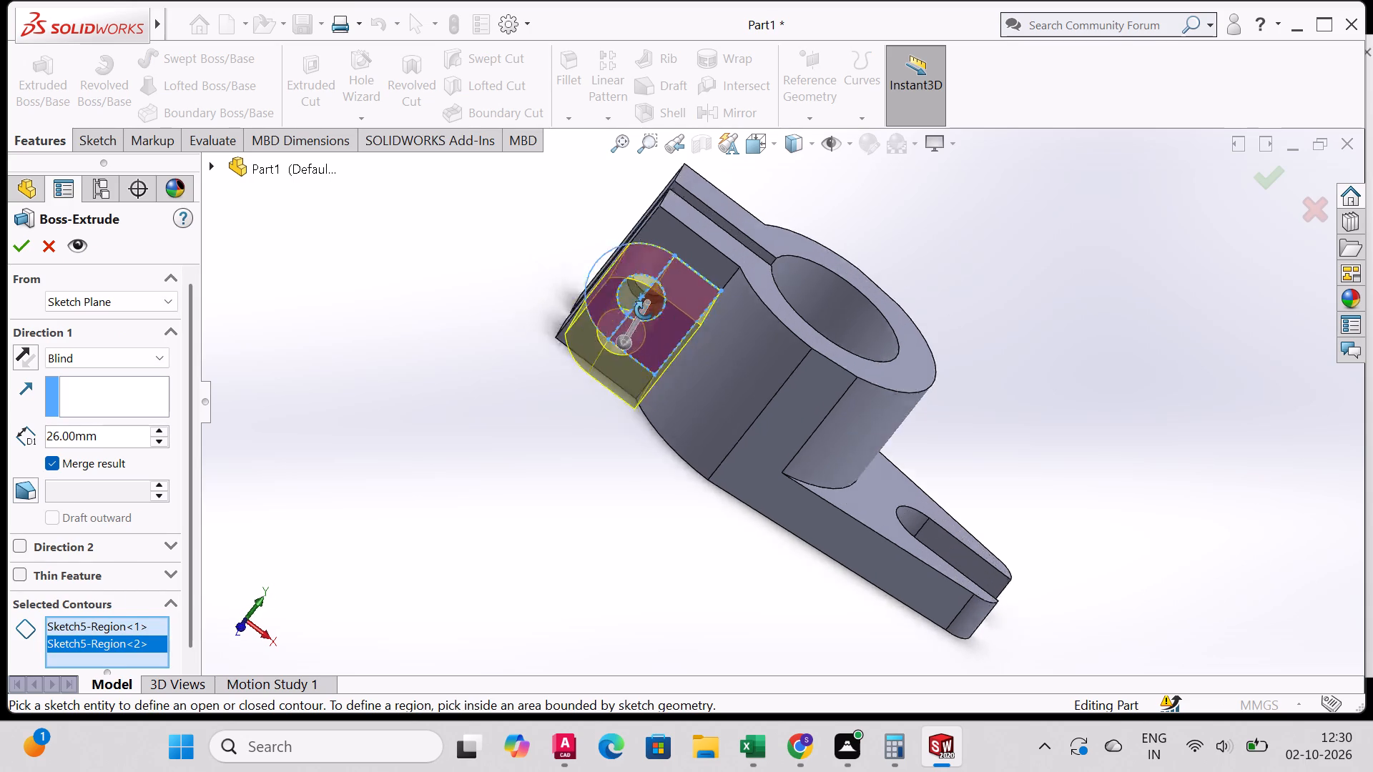
middle_drag(644, 310, 598, 370)
middle_drag(610, 350, 679, 377)
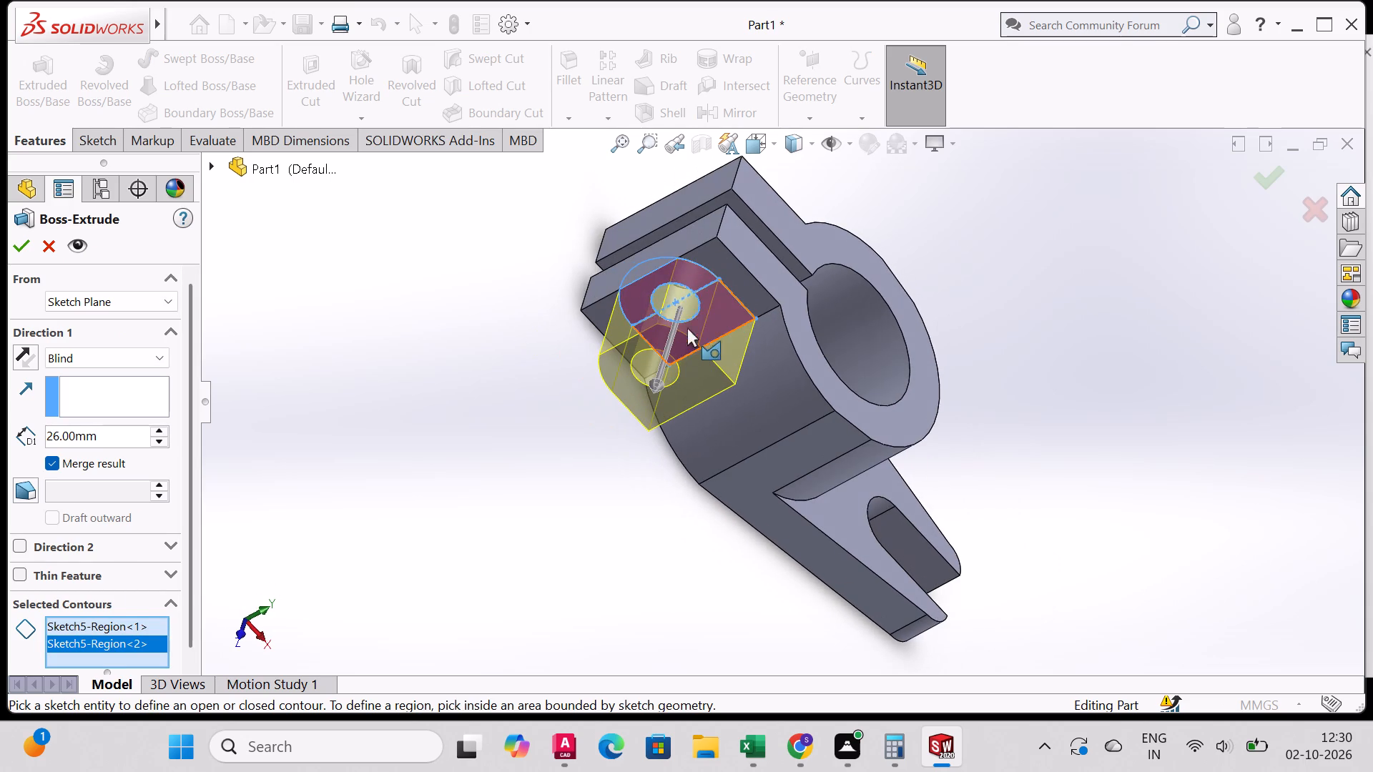
click(646, 270)
drag(666, 330, 683, 303)
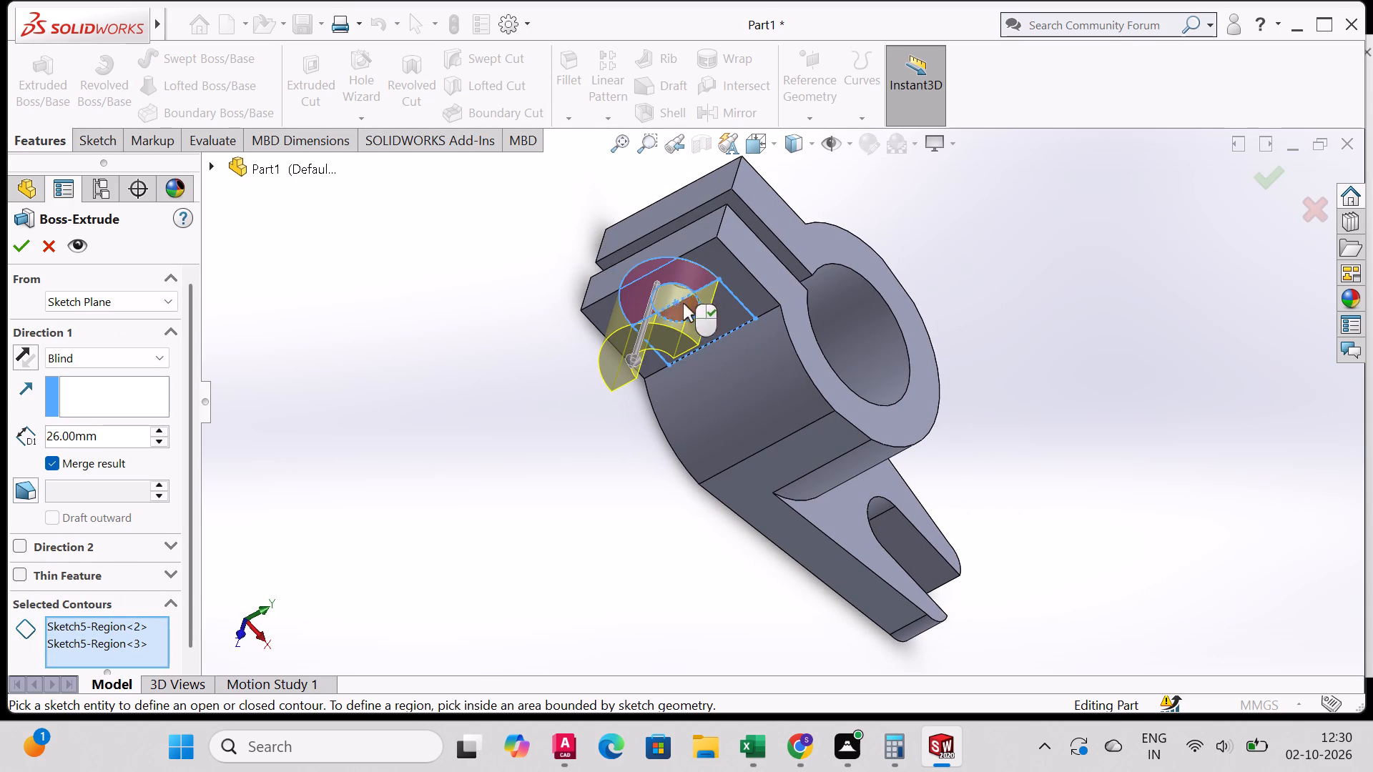
drag(683, 303, 697, 272)
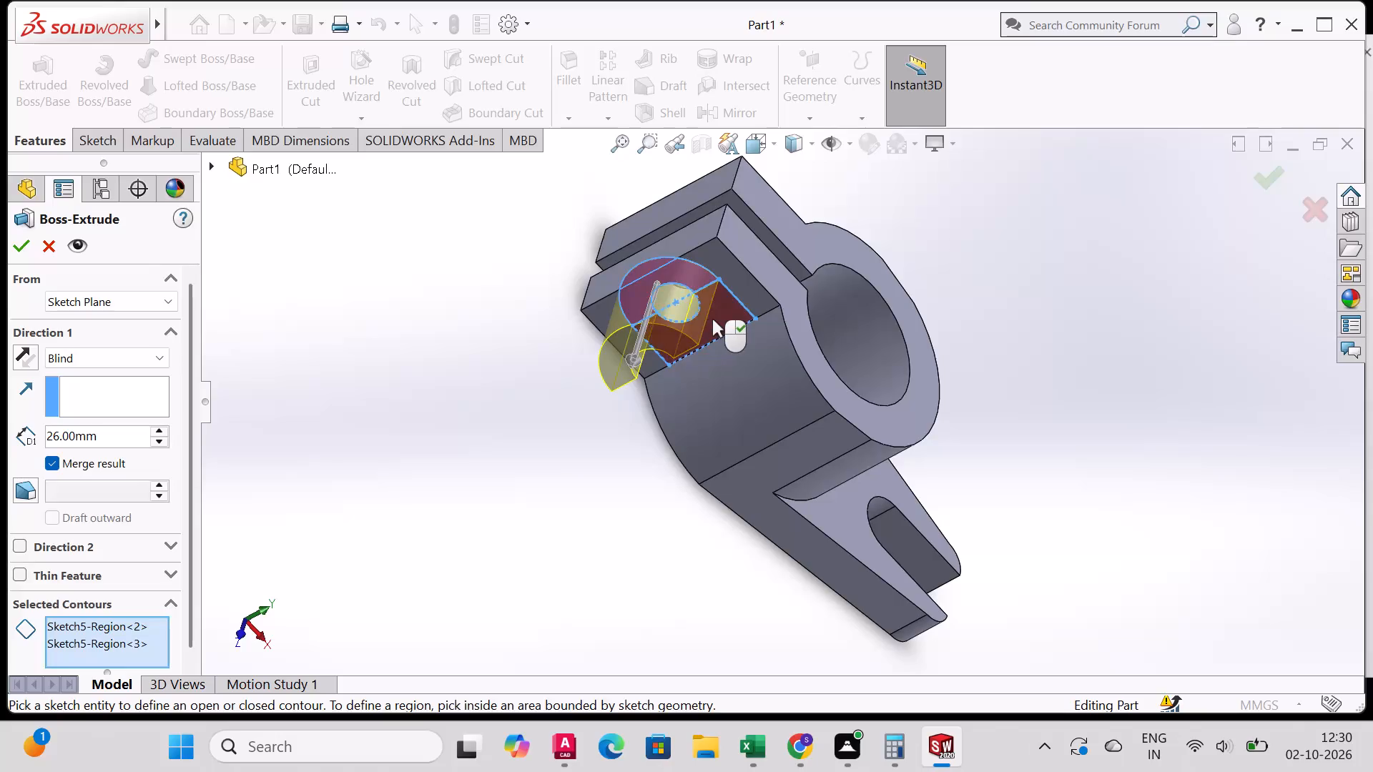
click(712, 319)
drag(651, 382, 703, 264)
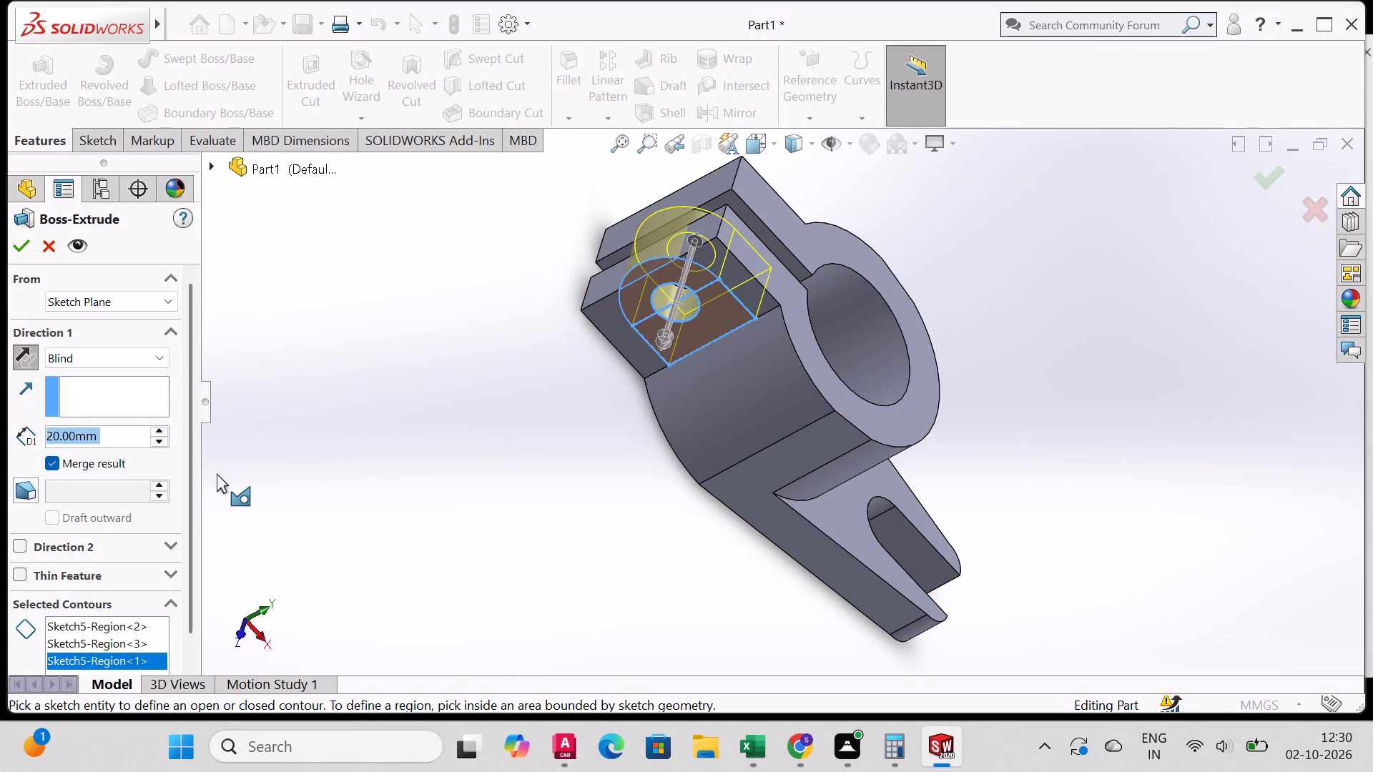
text(13)
key(Return)
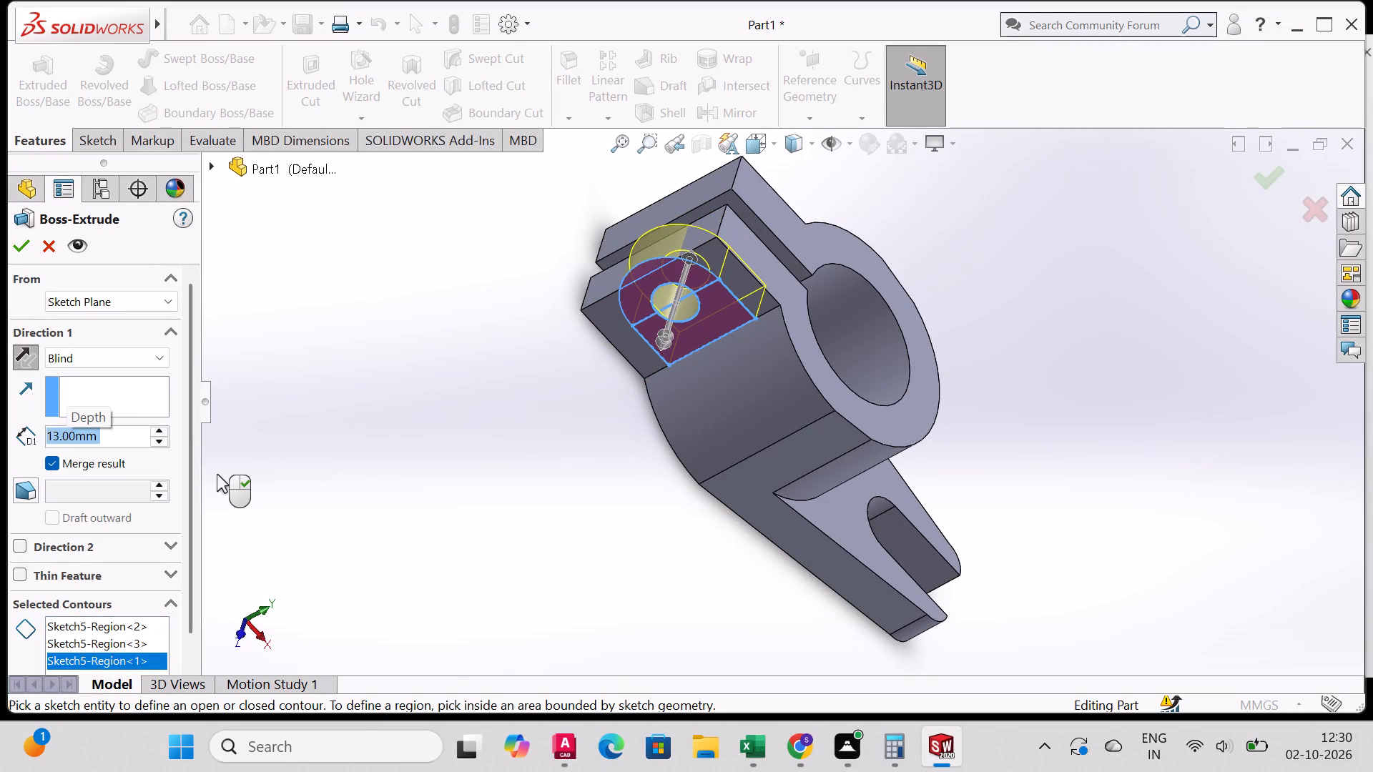
middle_drag(575, 297, 517, 407)
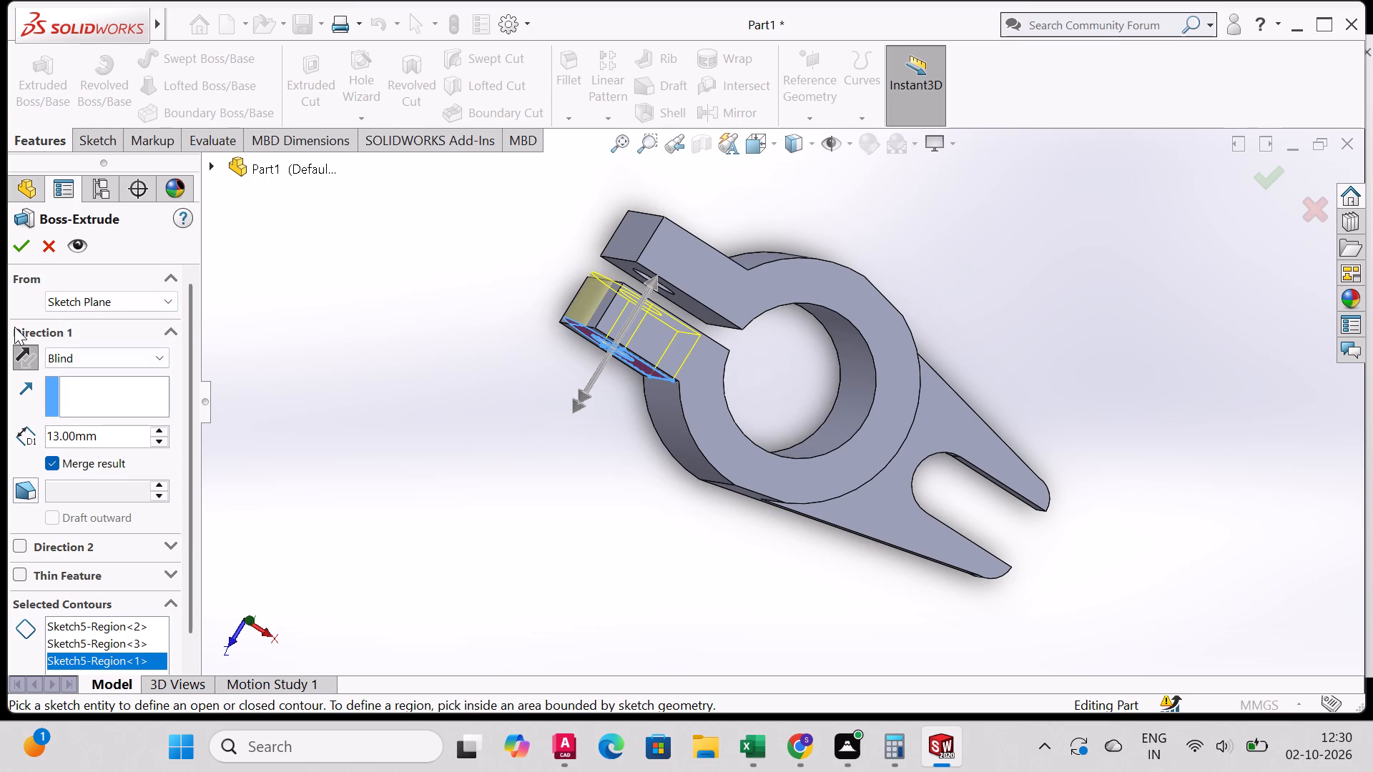
click(28, 245)
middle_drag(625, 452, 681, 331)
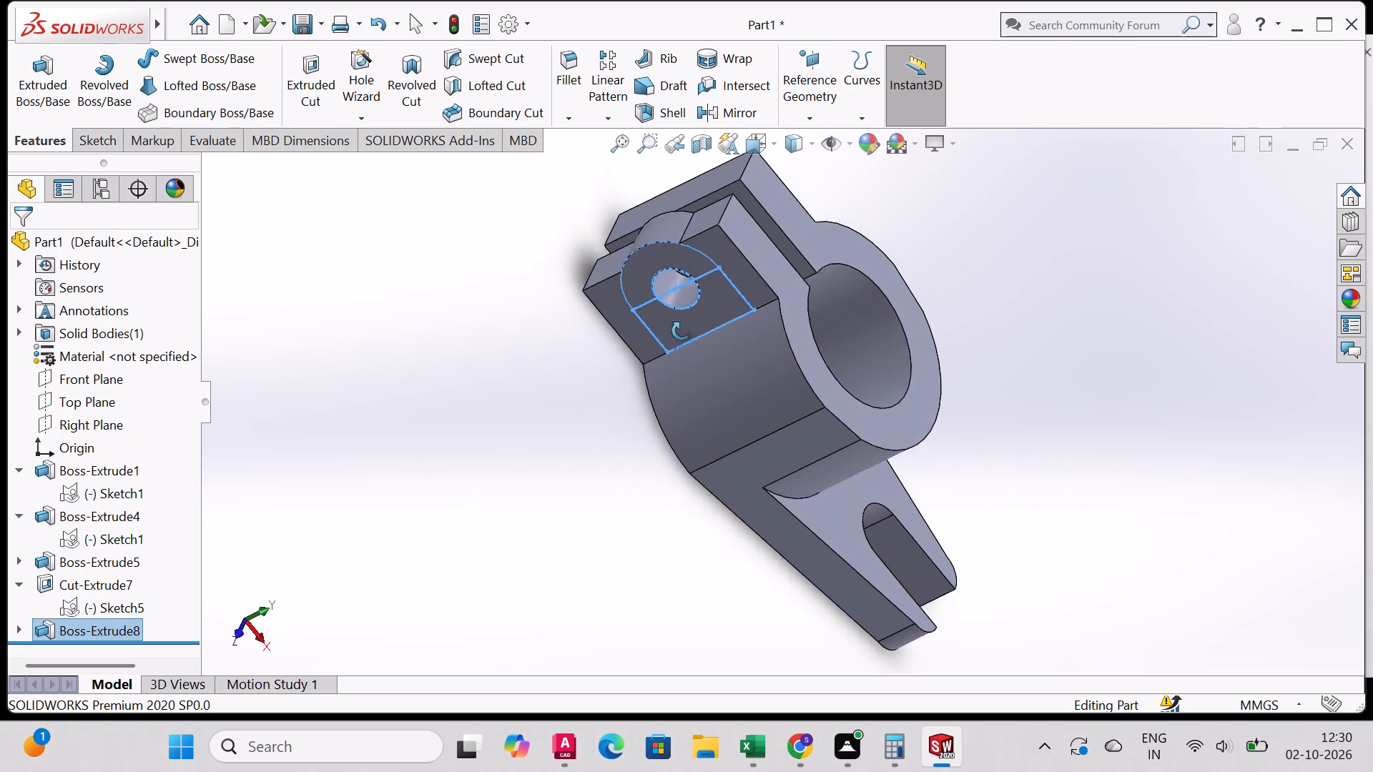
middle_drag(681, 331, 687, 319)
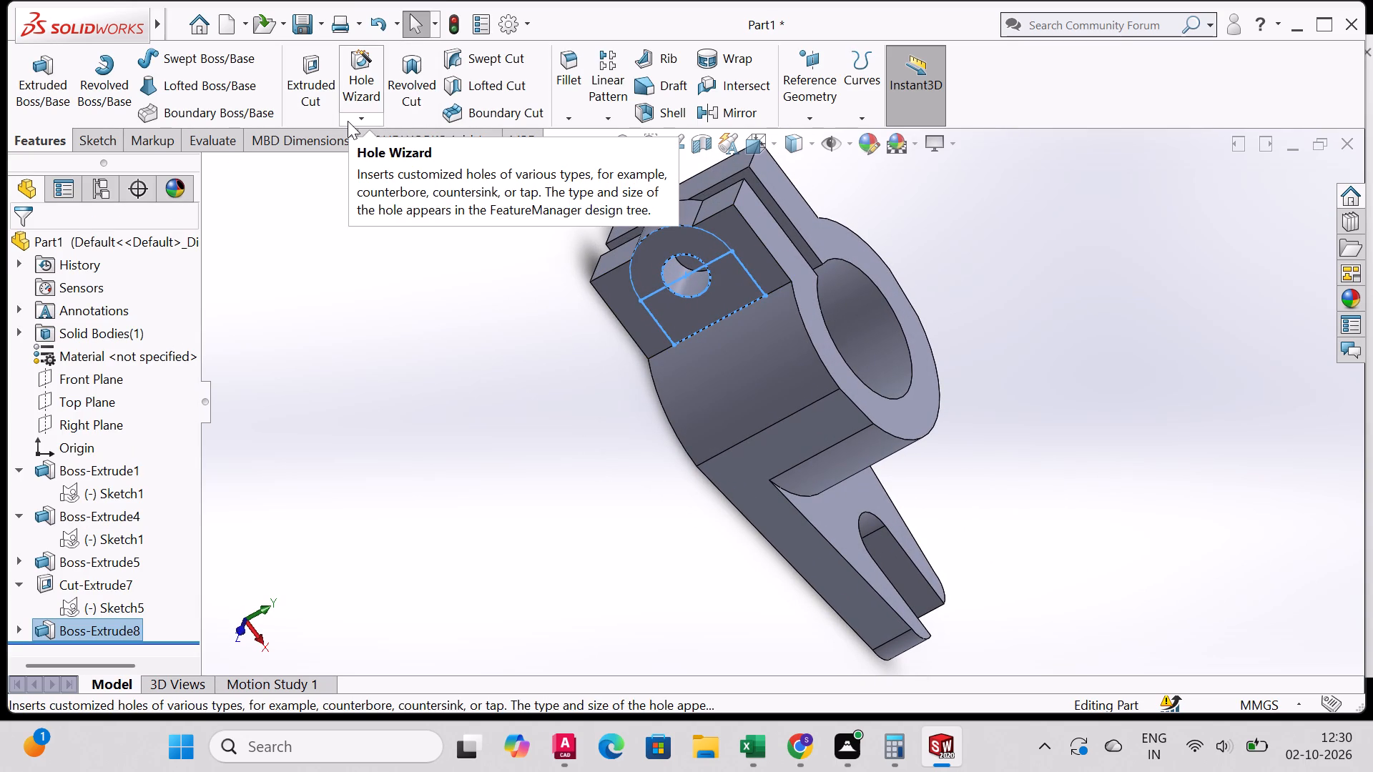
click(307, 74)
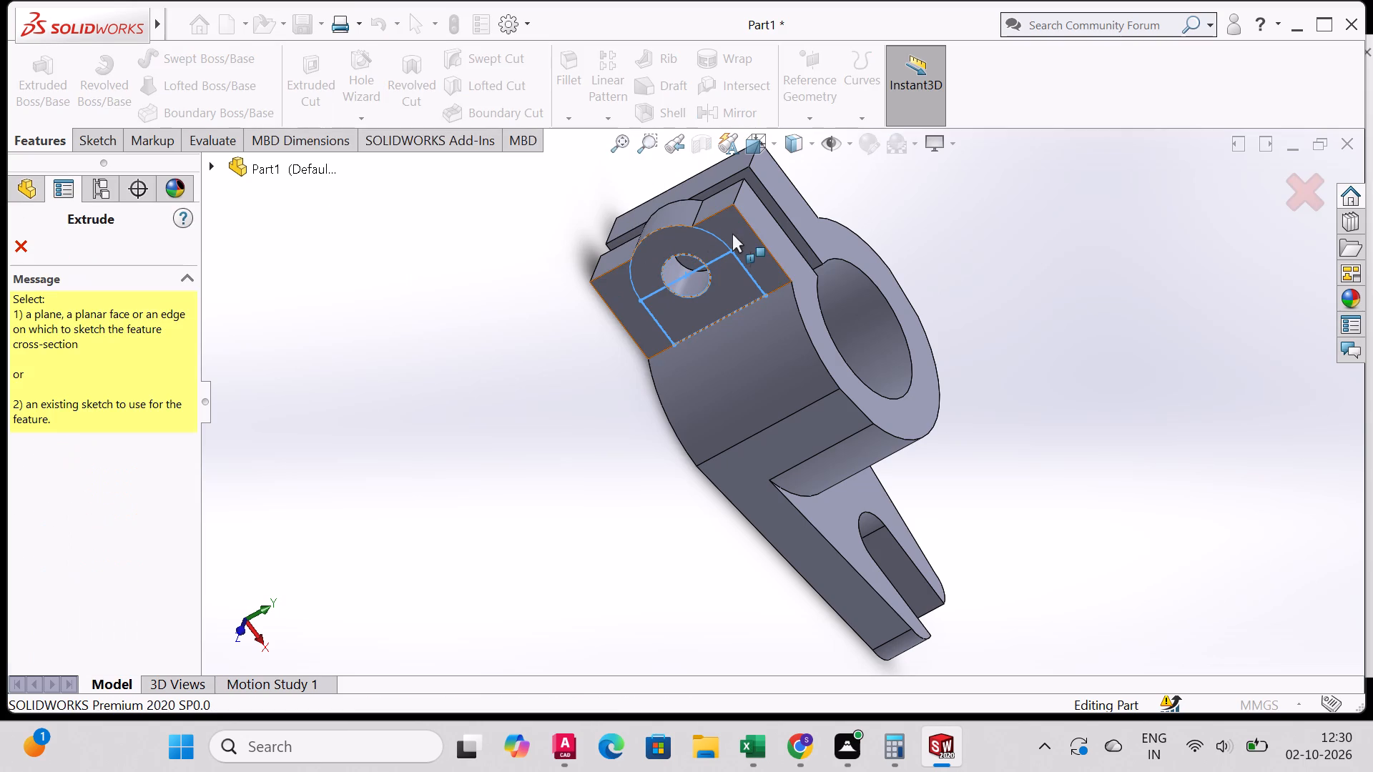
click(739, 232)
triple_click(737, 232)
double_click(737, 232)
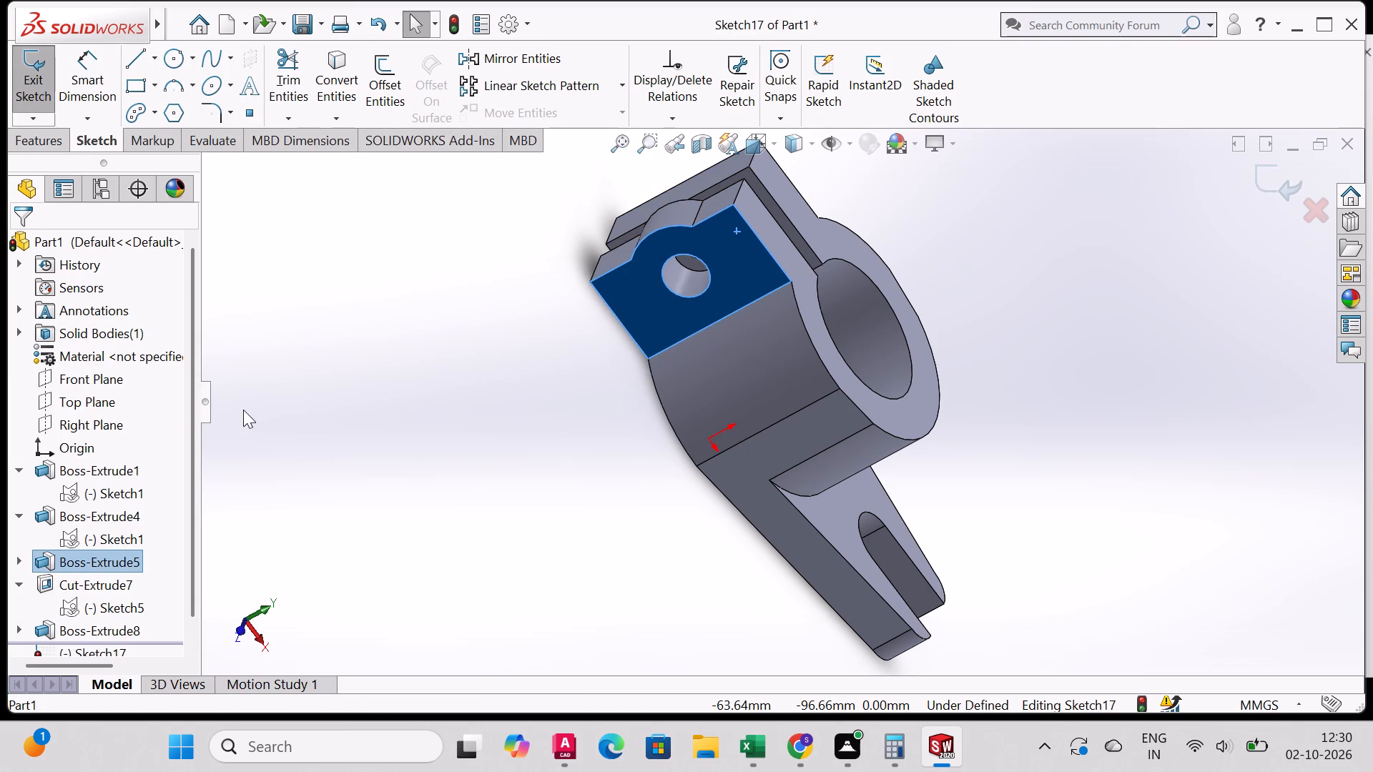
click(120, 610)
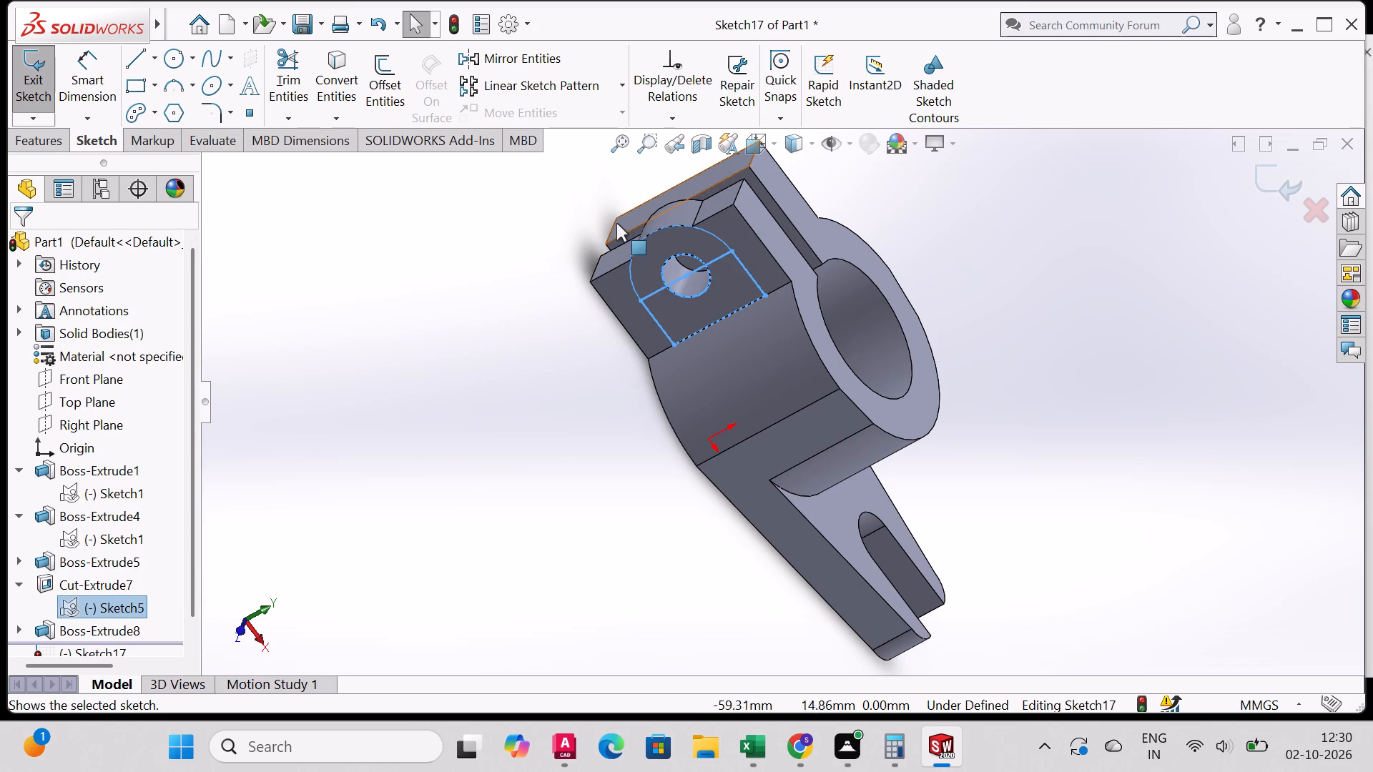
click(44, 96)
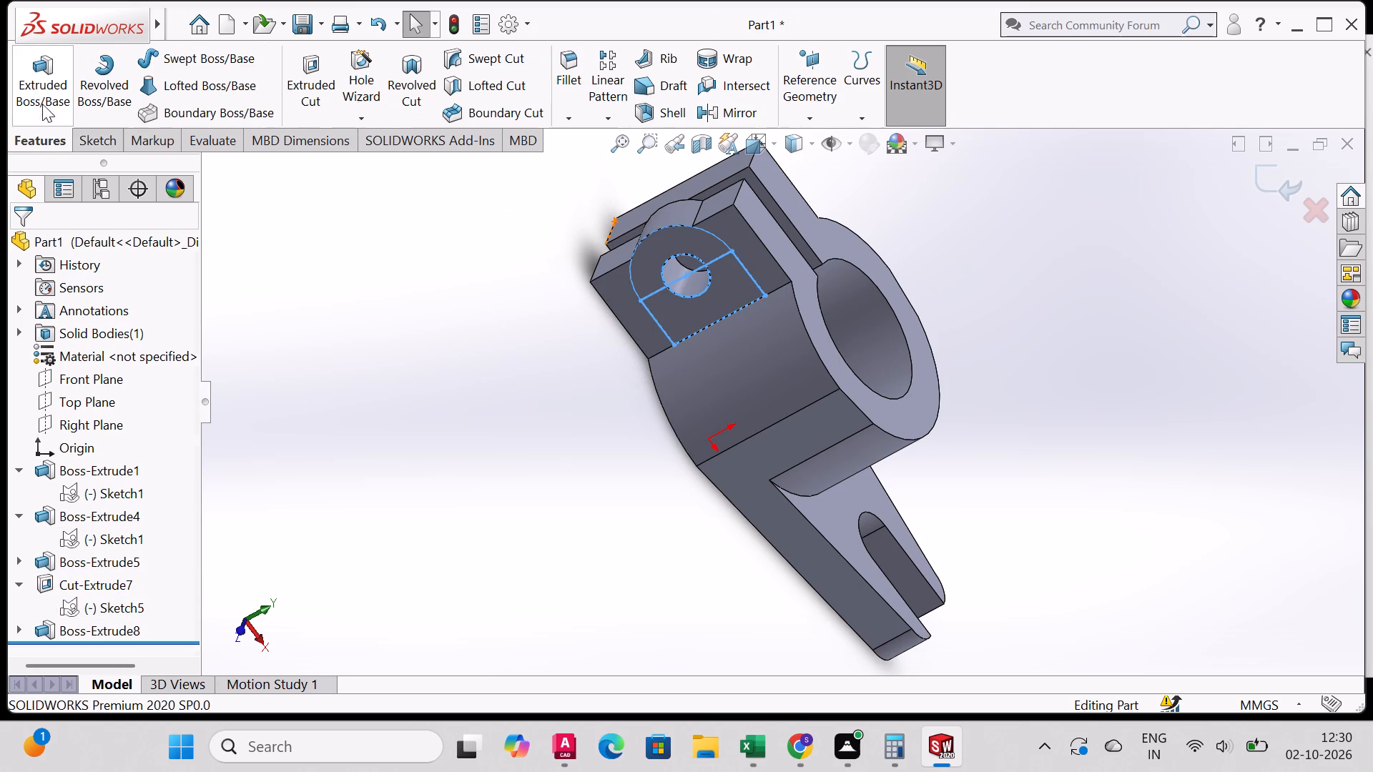
Cut away the lug corner regions outside the rounded profile from the lug profile sketch, blind 44 mm through both clamp lugs.
scroll(122, 561, down, 2)
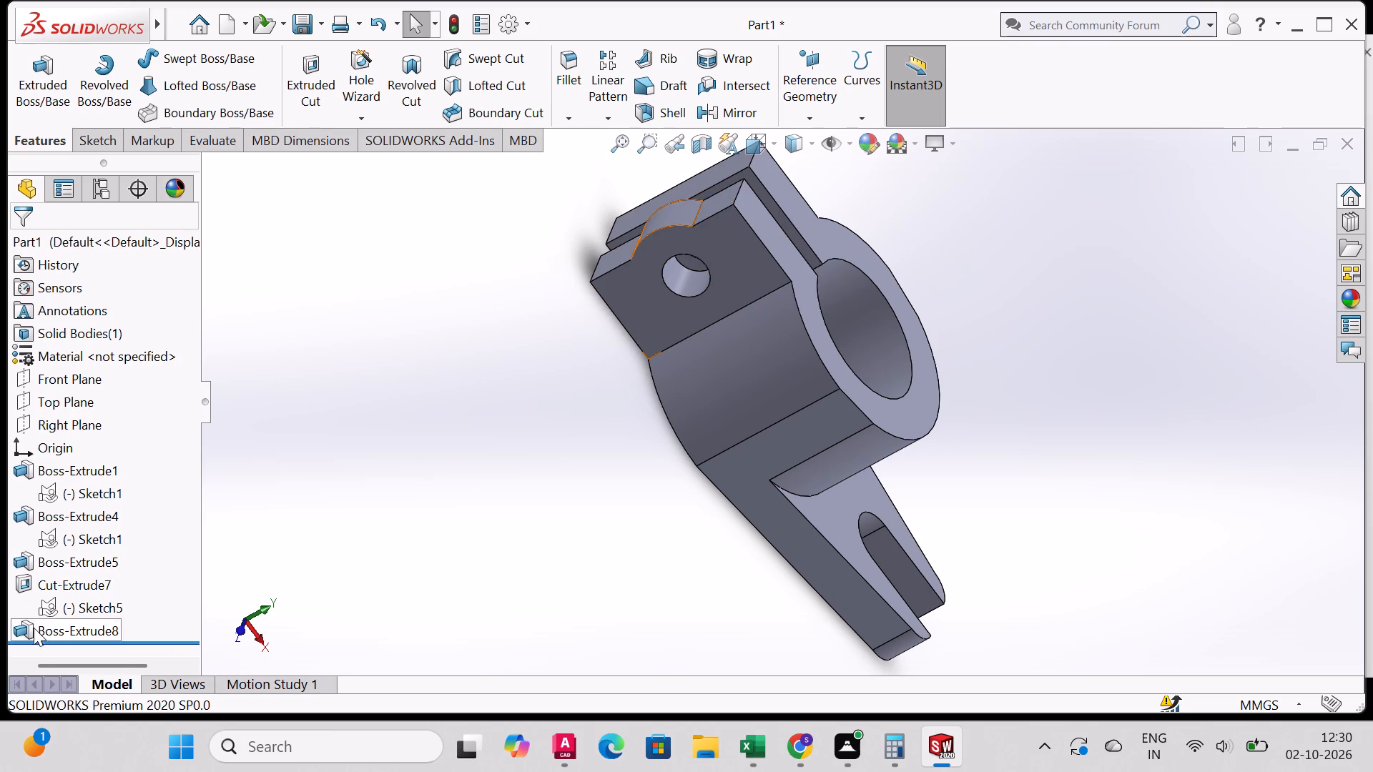
scroll(52, 623, up, 2)
click(16, 628)
click(78, 627)
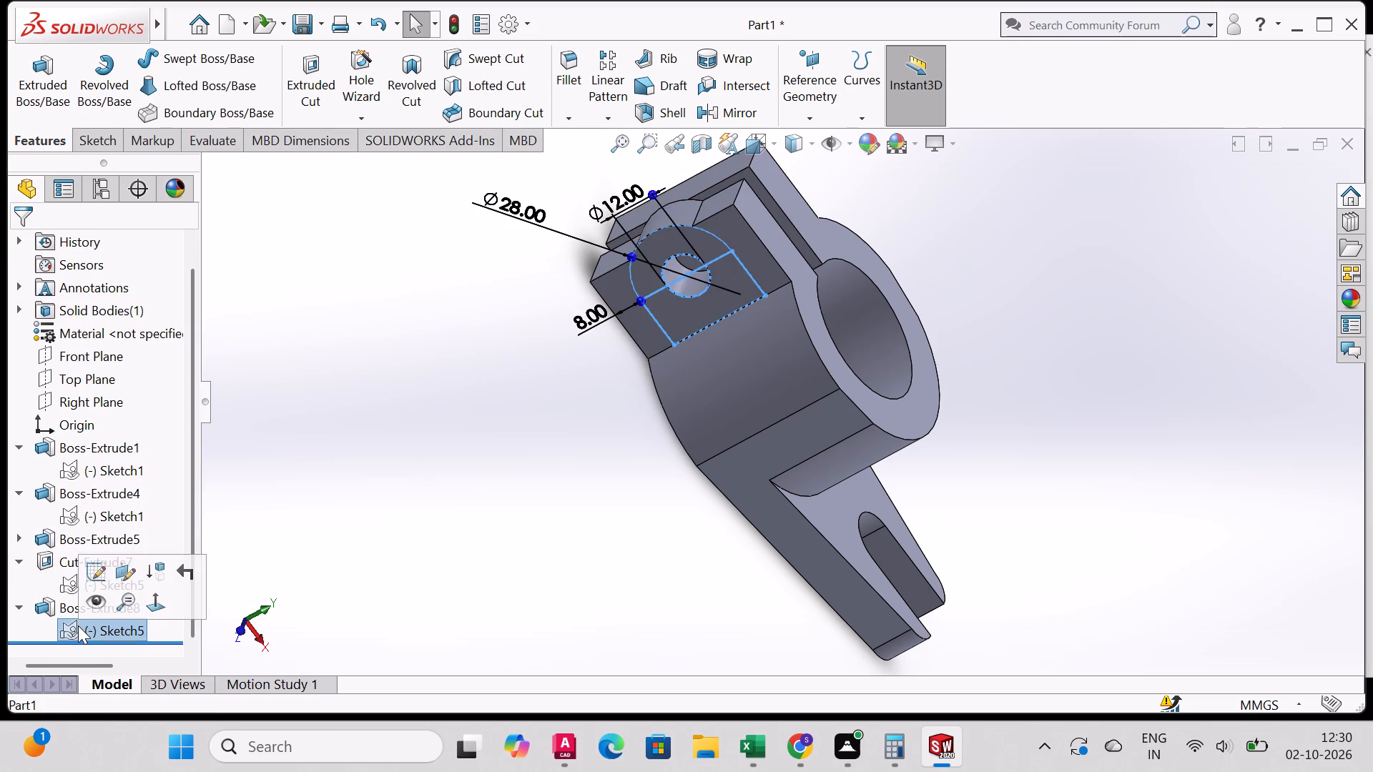
click(309, 51)
click(744, 237)
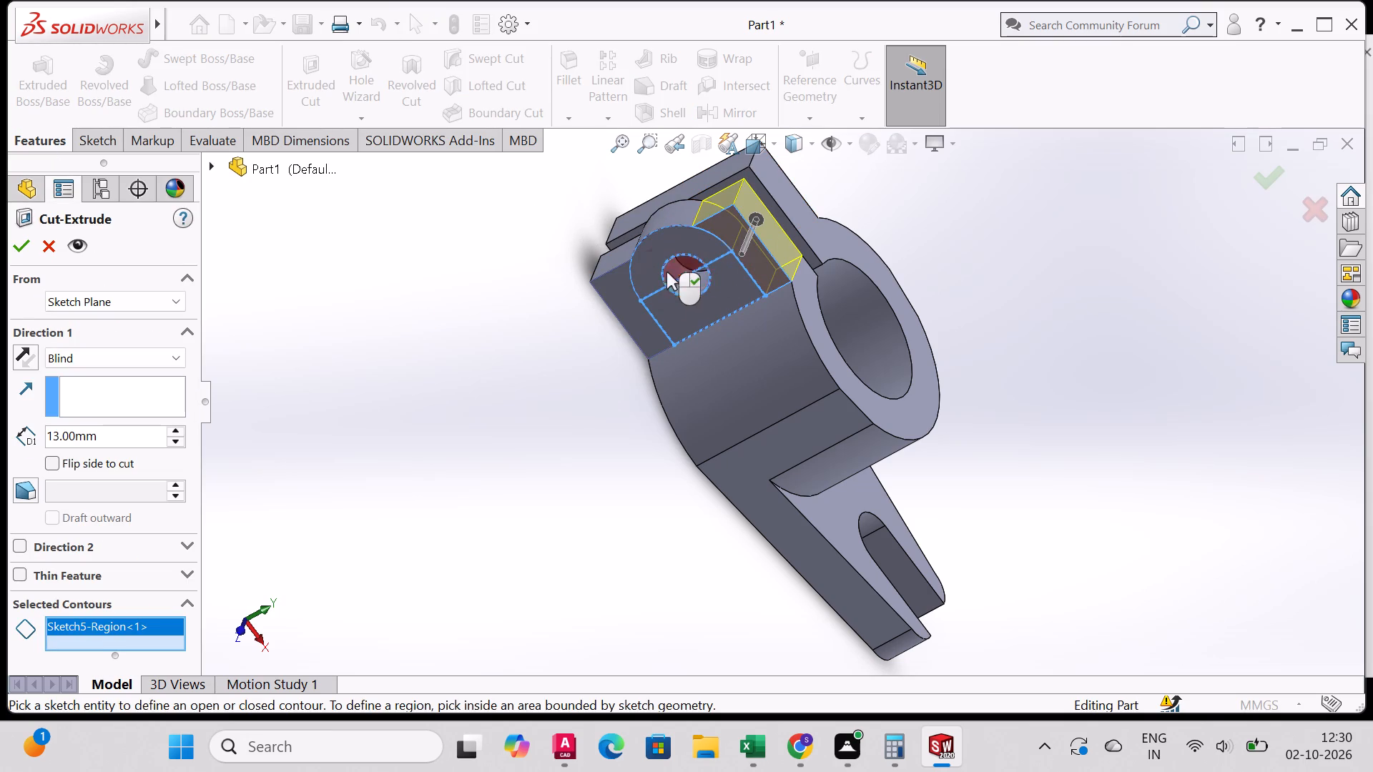
click(617, 303)
click(617, 289)
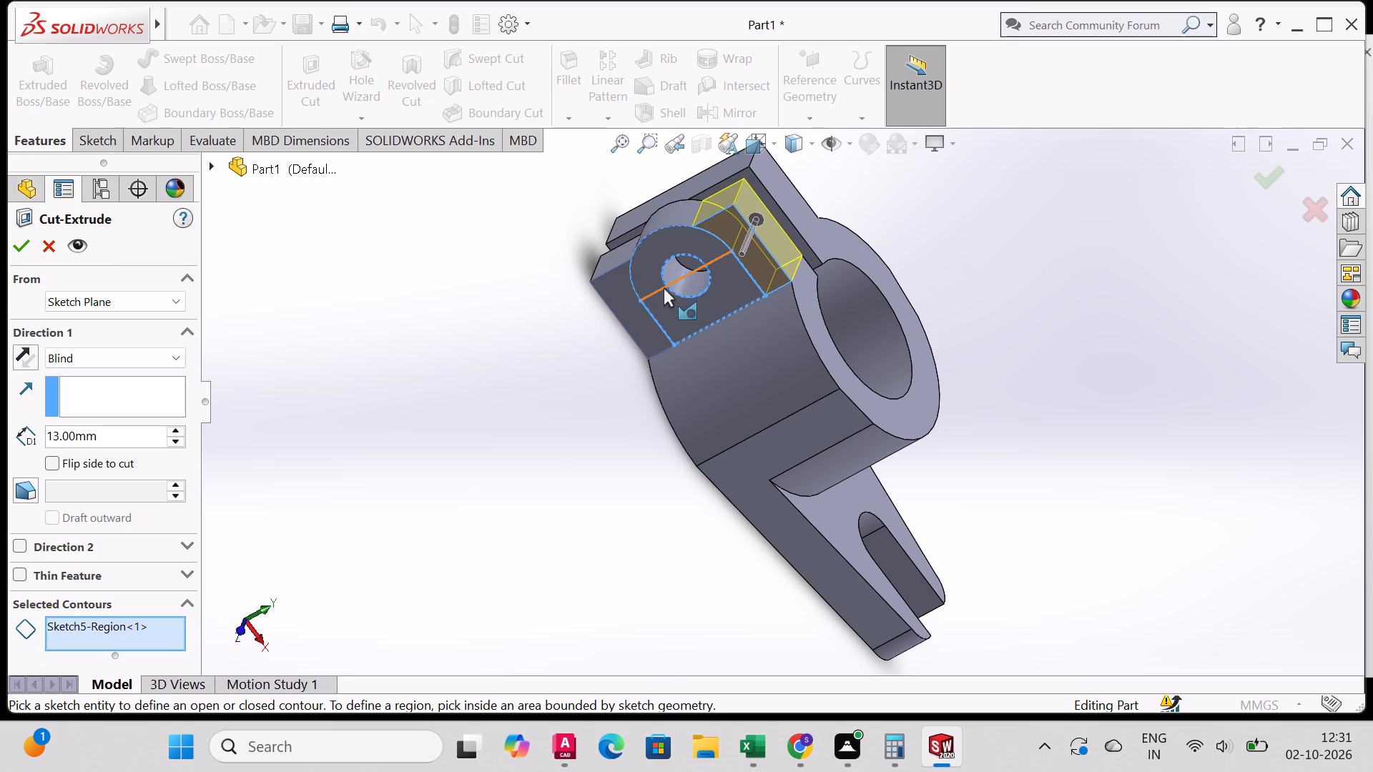
click(623, 286)
middle_drag(804, 220, 762, 323)
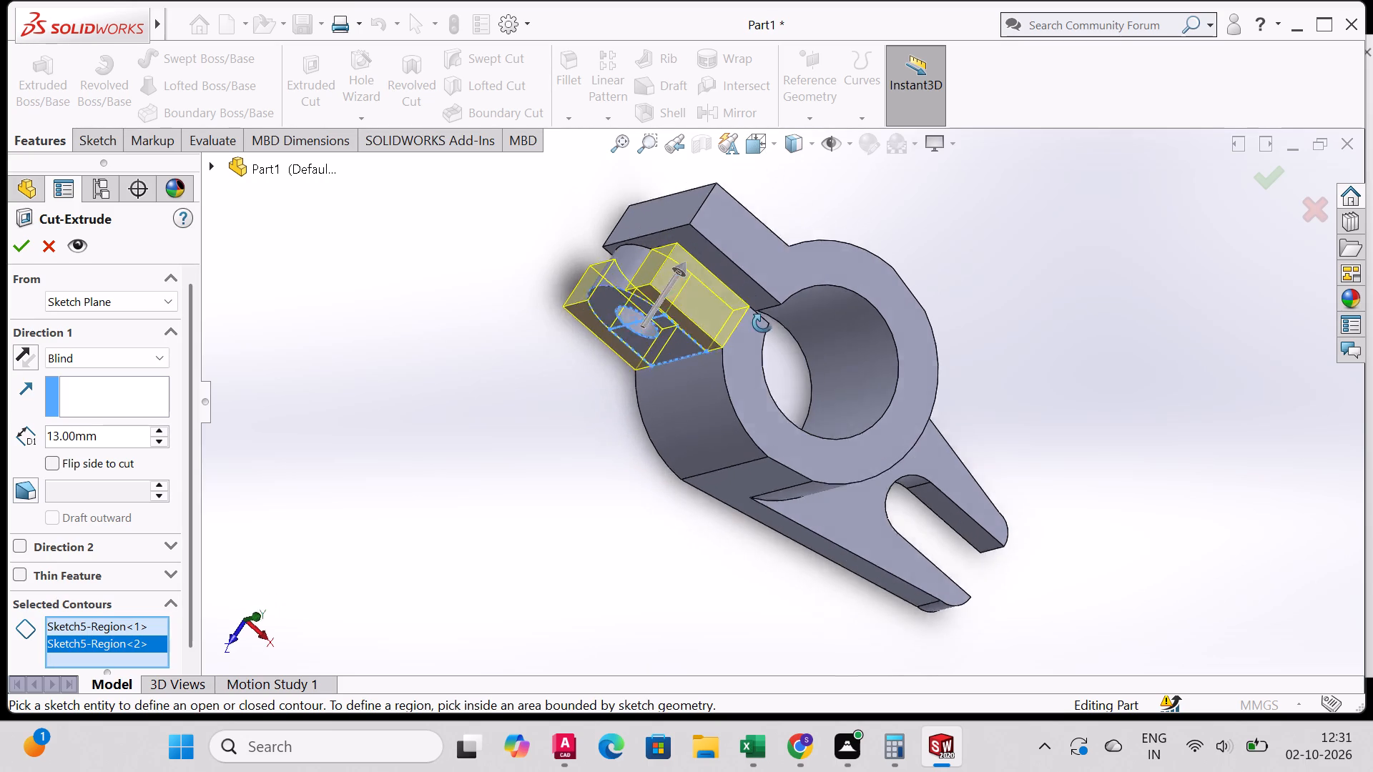
middle_drag(762, 323, 756, 360)
drag(676, 277, 742, 203)
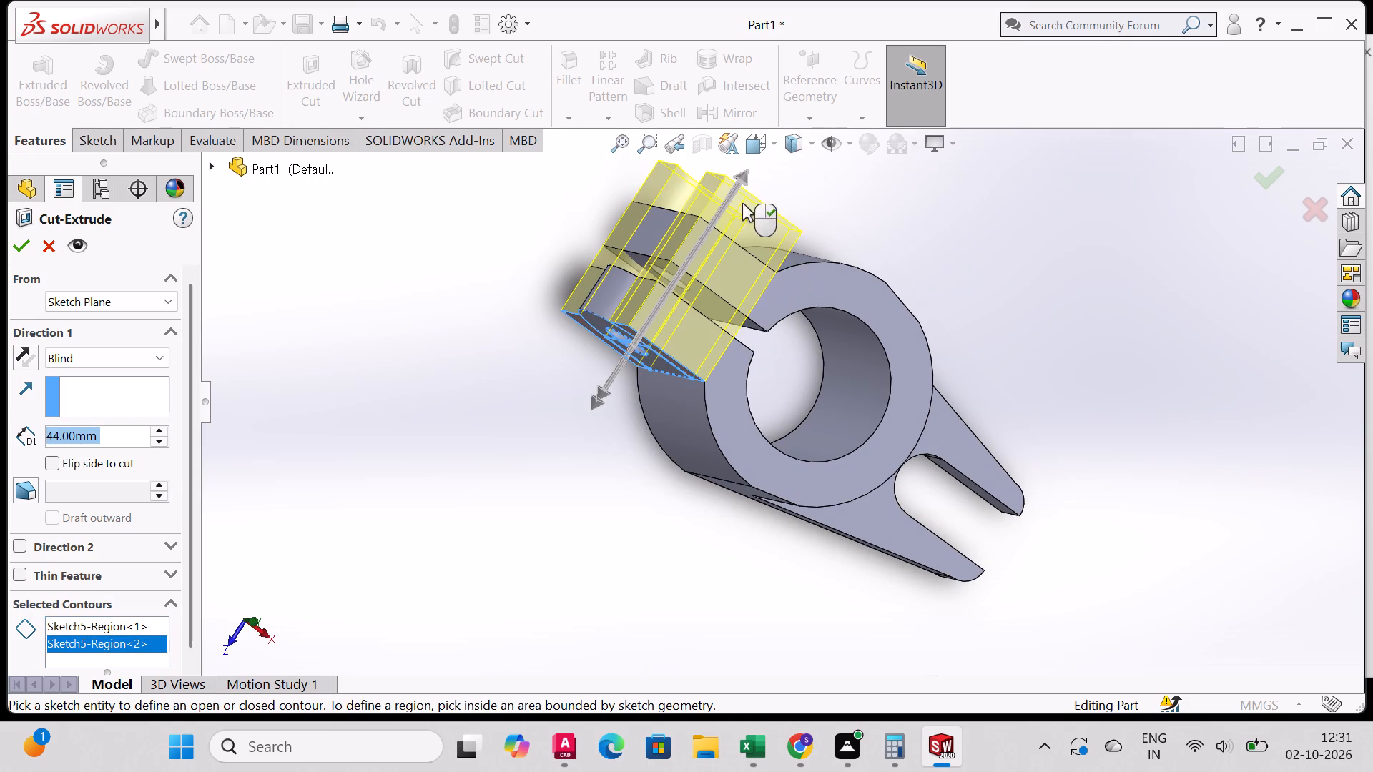
click(24, 250)
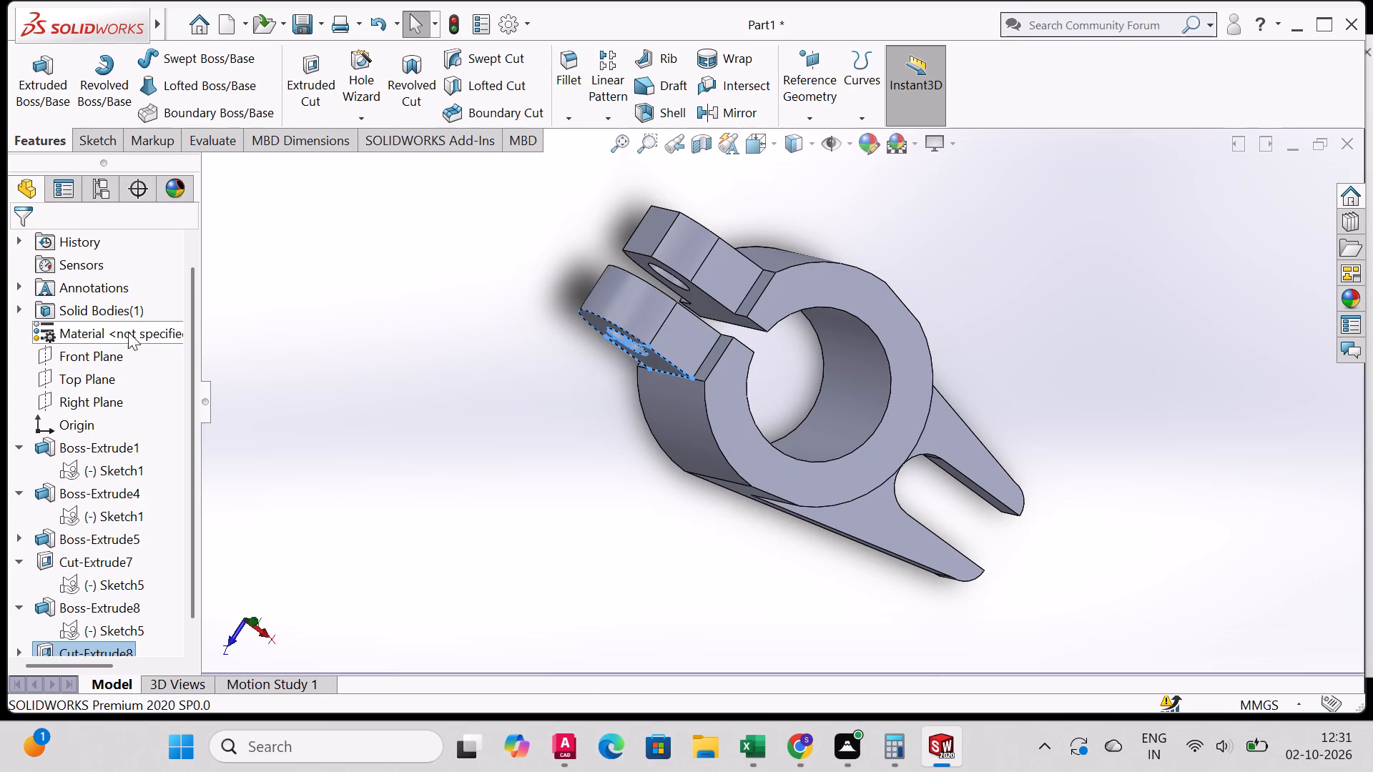
Examine both clamp lugs around the 12 mm hole from several sides, comparing the rounded and unrounded ends.
middle_drag(605, 379, 485, 420)
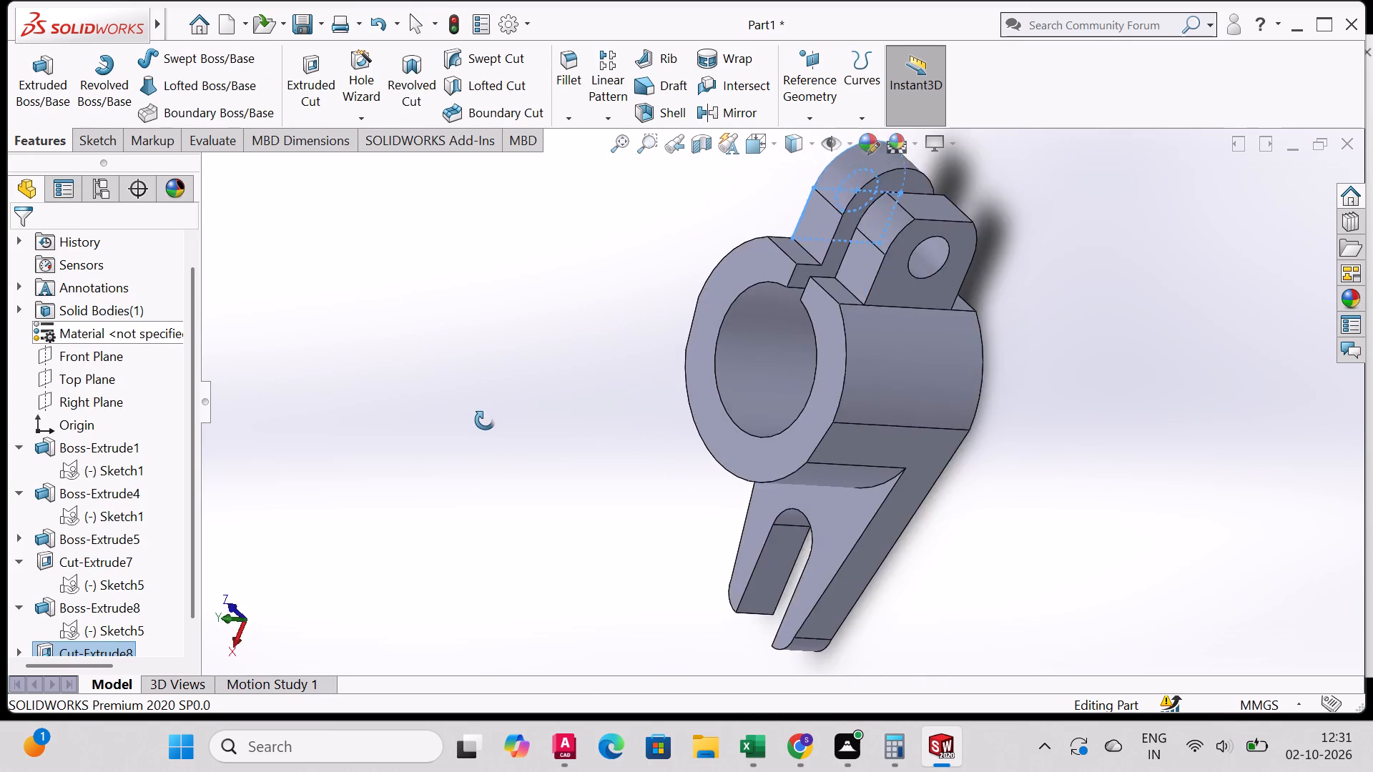
middle_drag(485, 420, 430, 432)
scroll(453, 407, down, 1)
scroll(847, 420, up, 2)
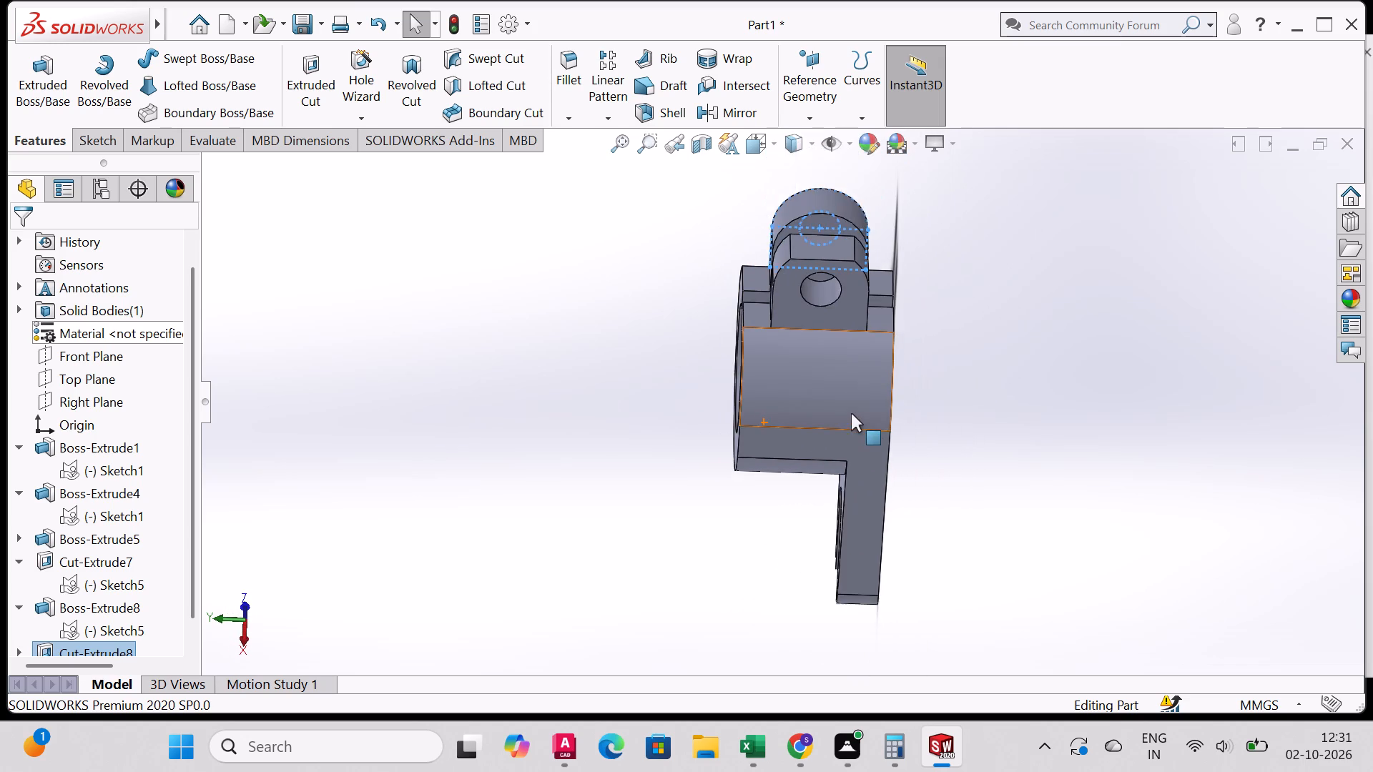
scroll(880, 381, down, 2)
middle_drag(892, 366, 805, 528)
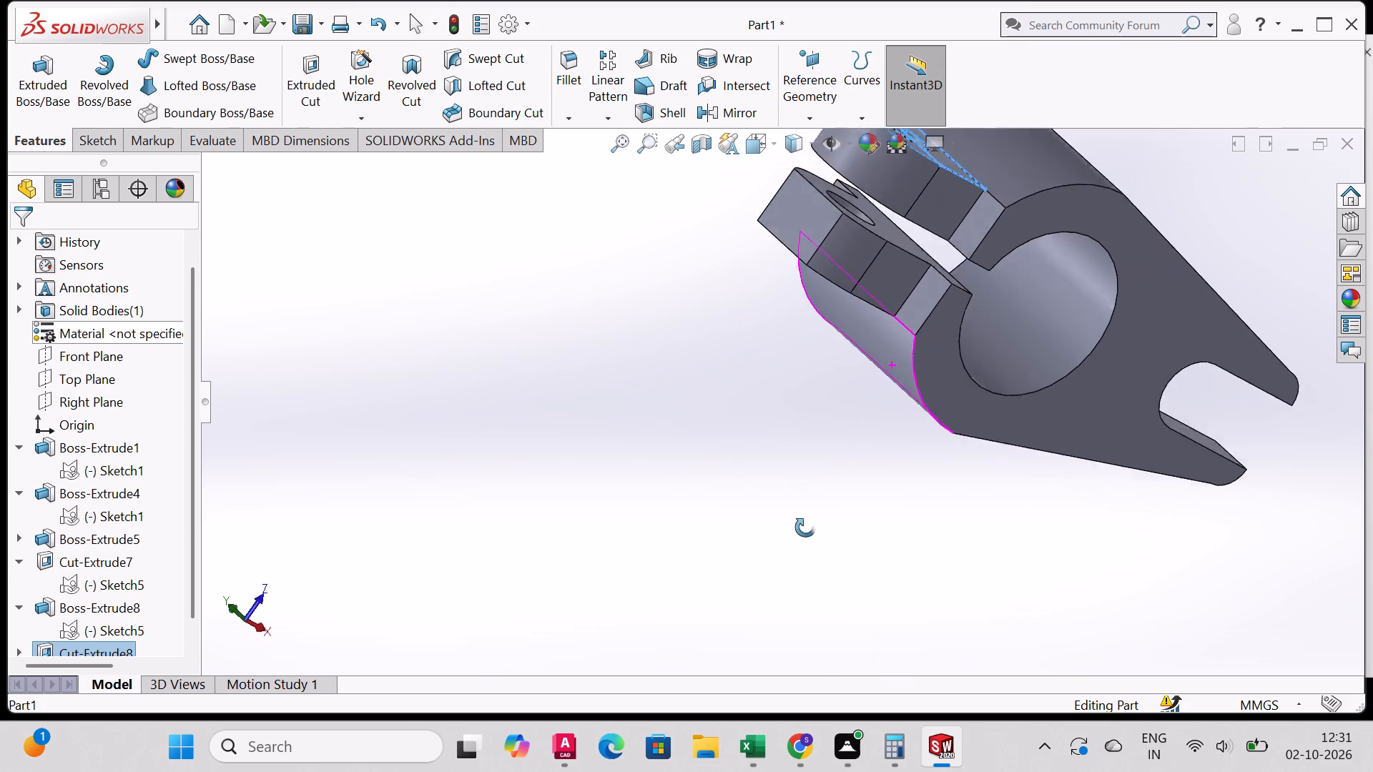
middle_drag(805, 528, 766, 658)
middle_drag(842, 231, 1015, 304)
scroll(869, 272, down, 1)
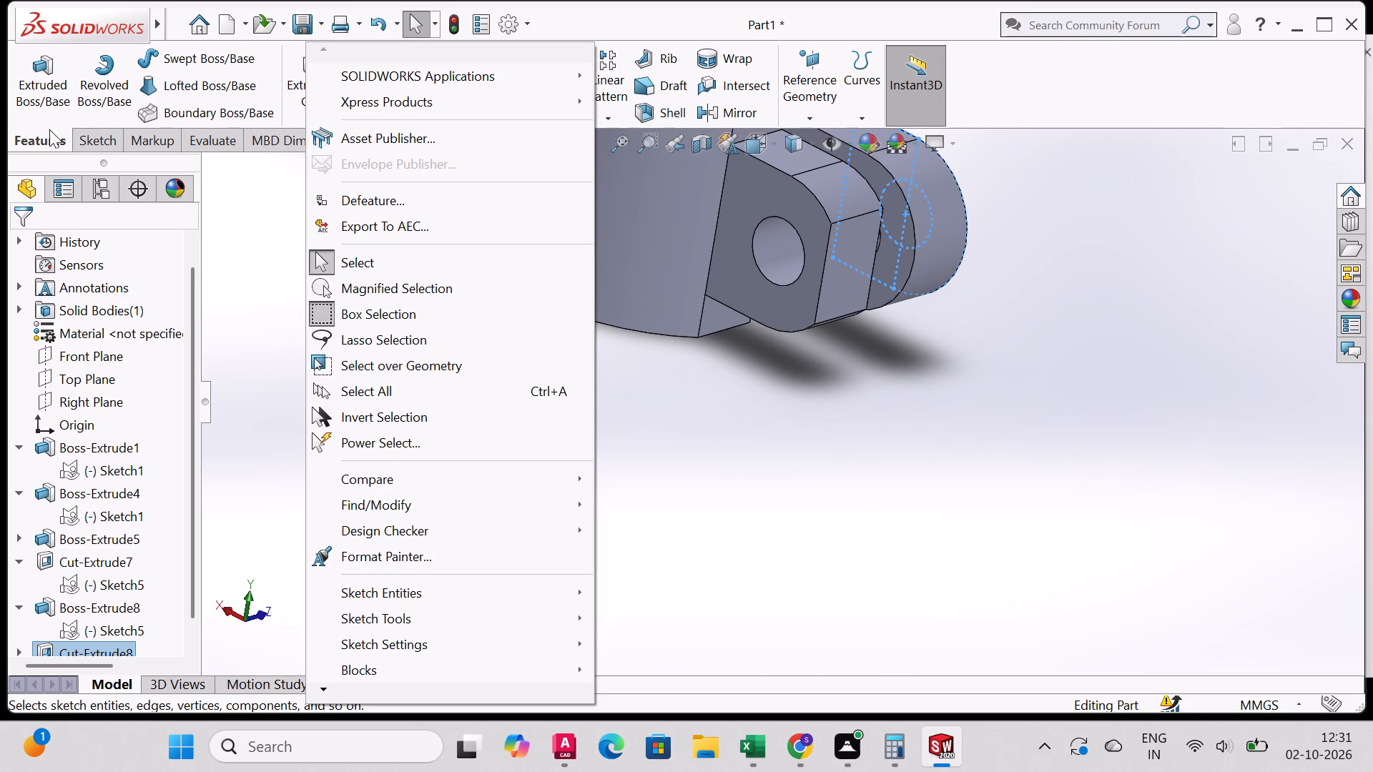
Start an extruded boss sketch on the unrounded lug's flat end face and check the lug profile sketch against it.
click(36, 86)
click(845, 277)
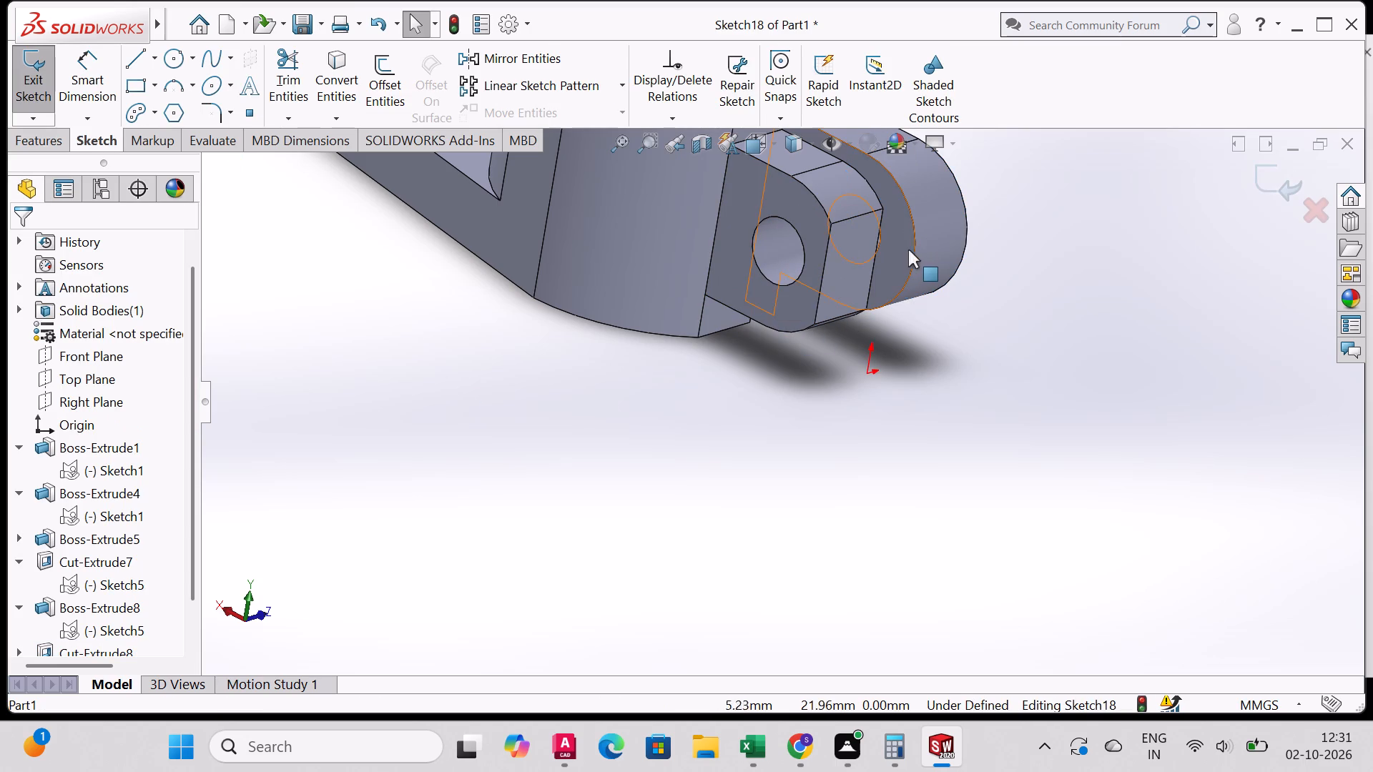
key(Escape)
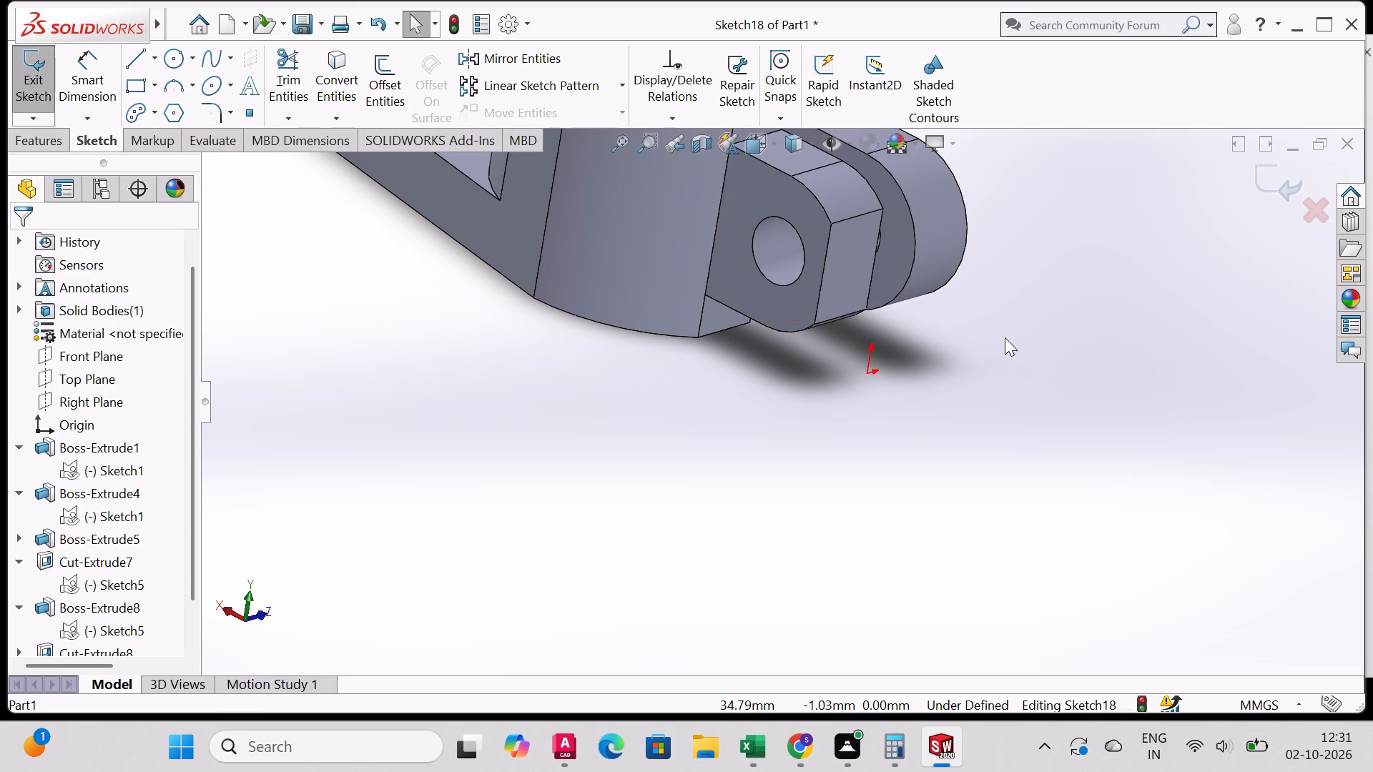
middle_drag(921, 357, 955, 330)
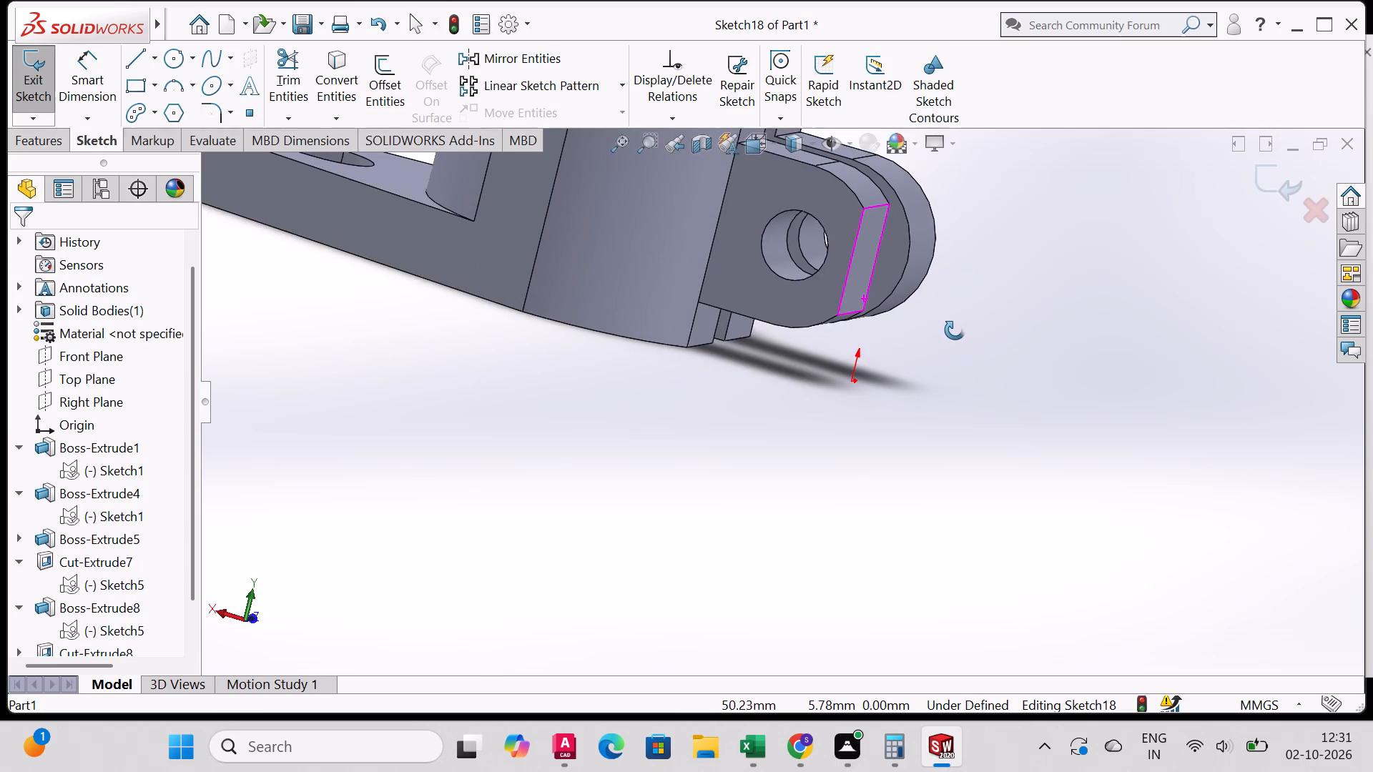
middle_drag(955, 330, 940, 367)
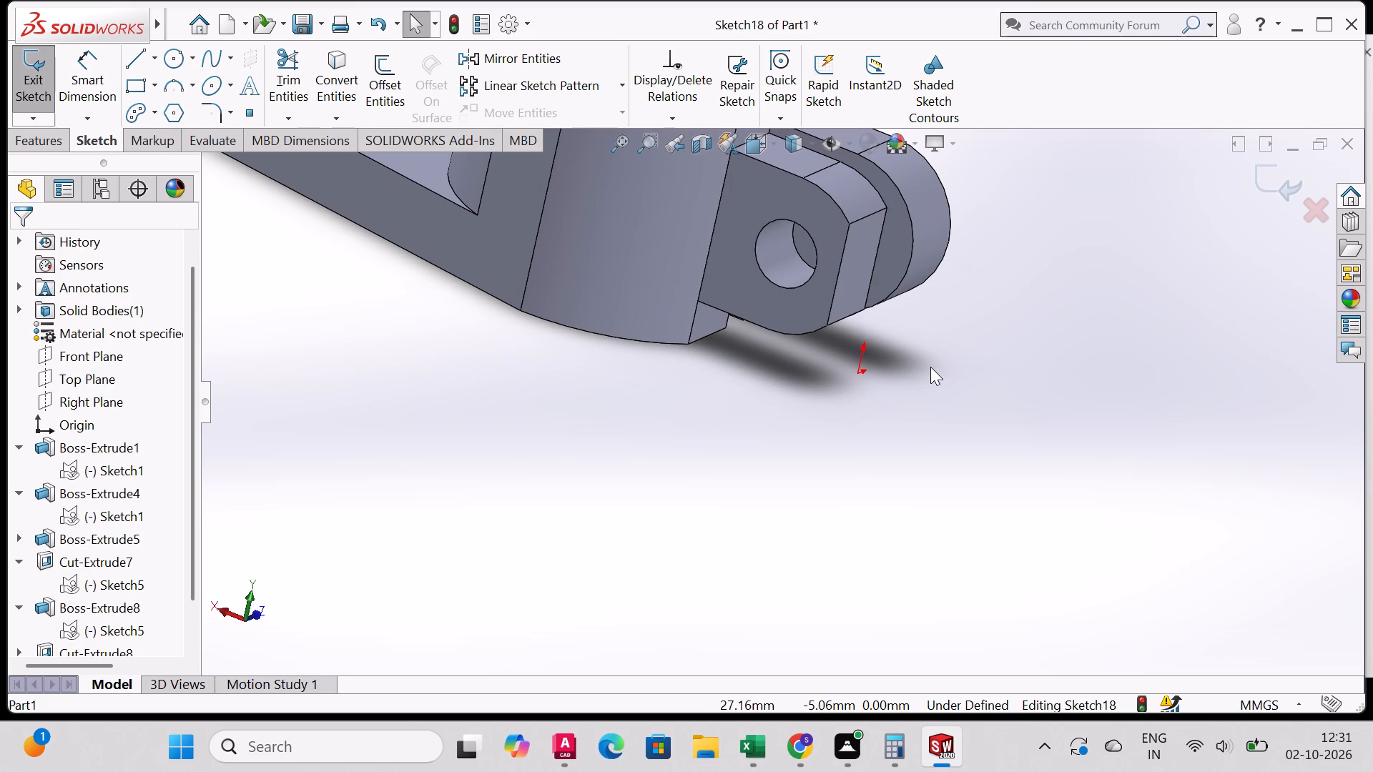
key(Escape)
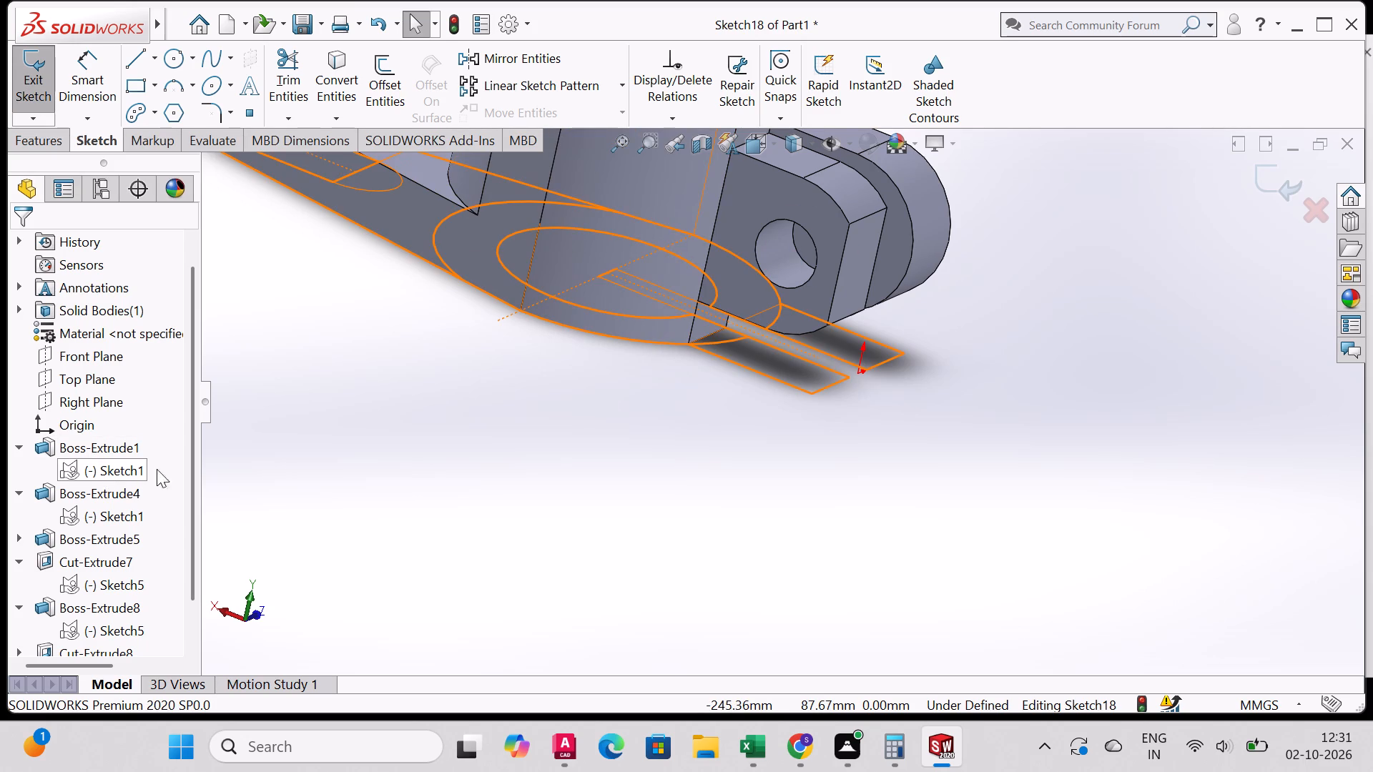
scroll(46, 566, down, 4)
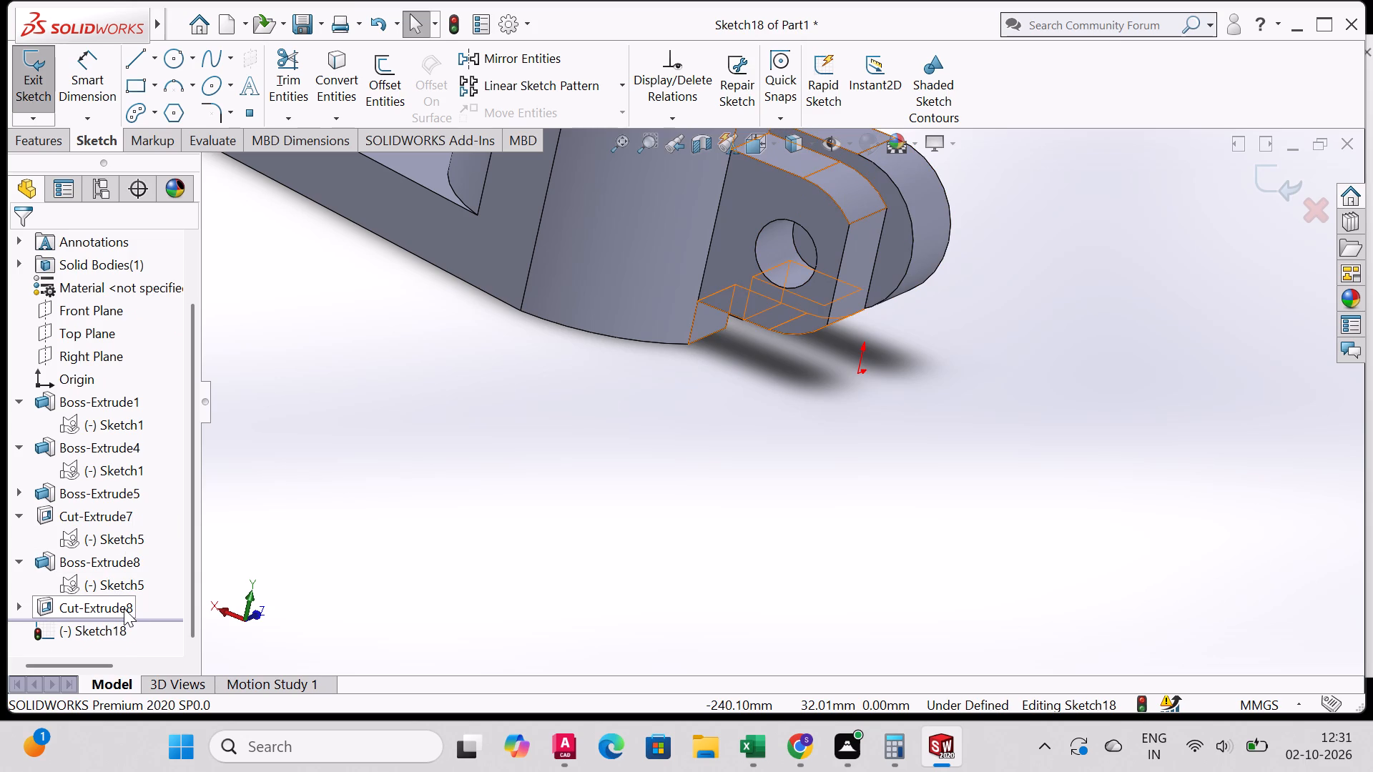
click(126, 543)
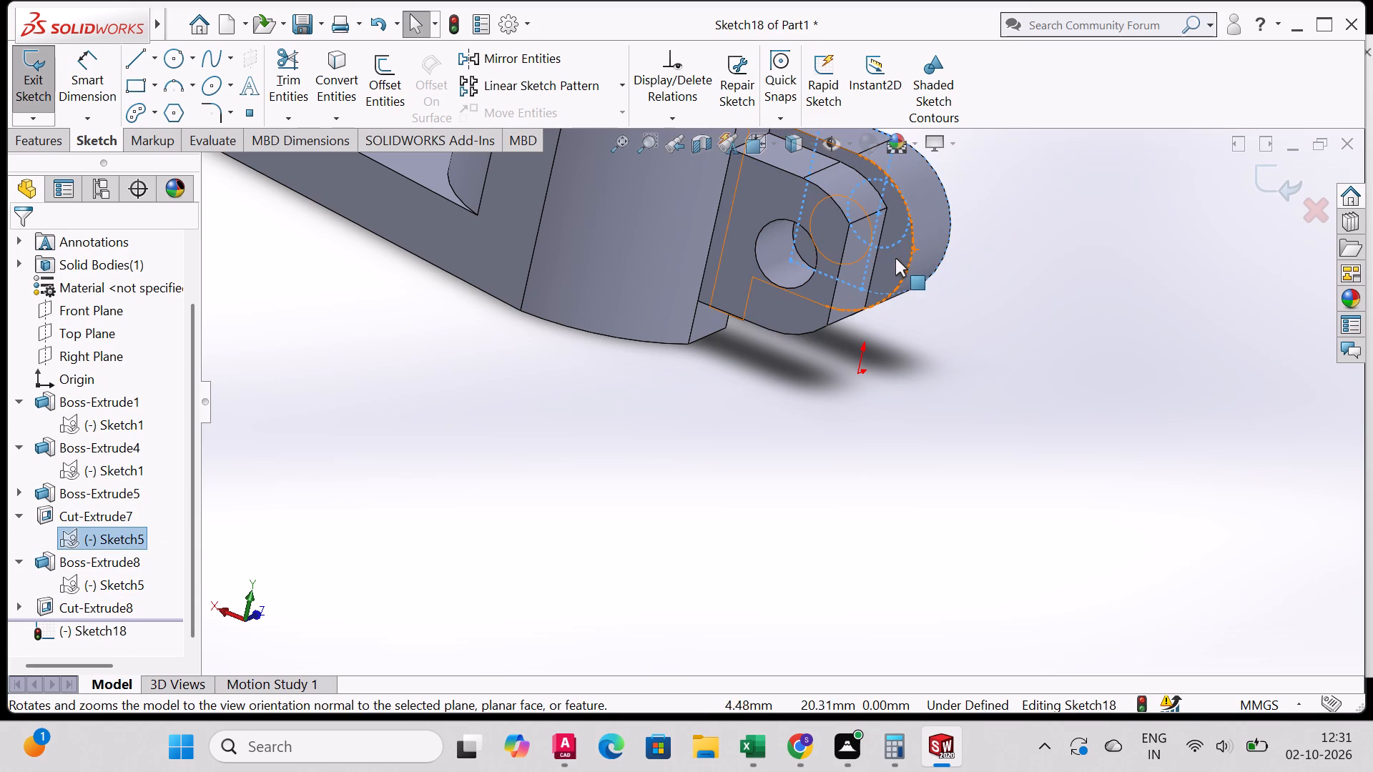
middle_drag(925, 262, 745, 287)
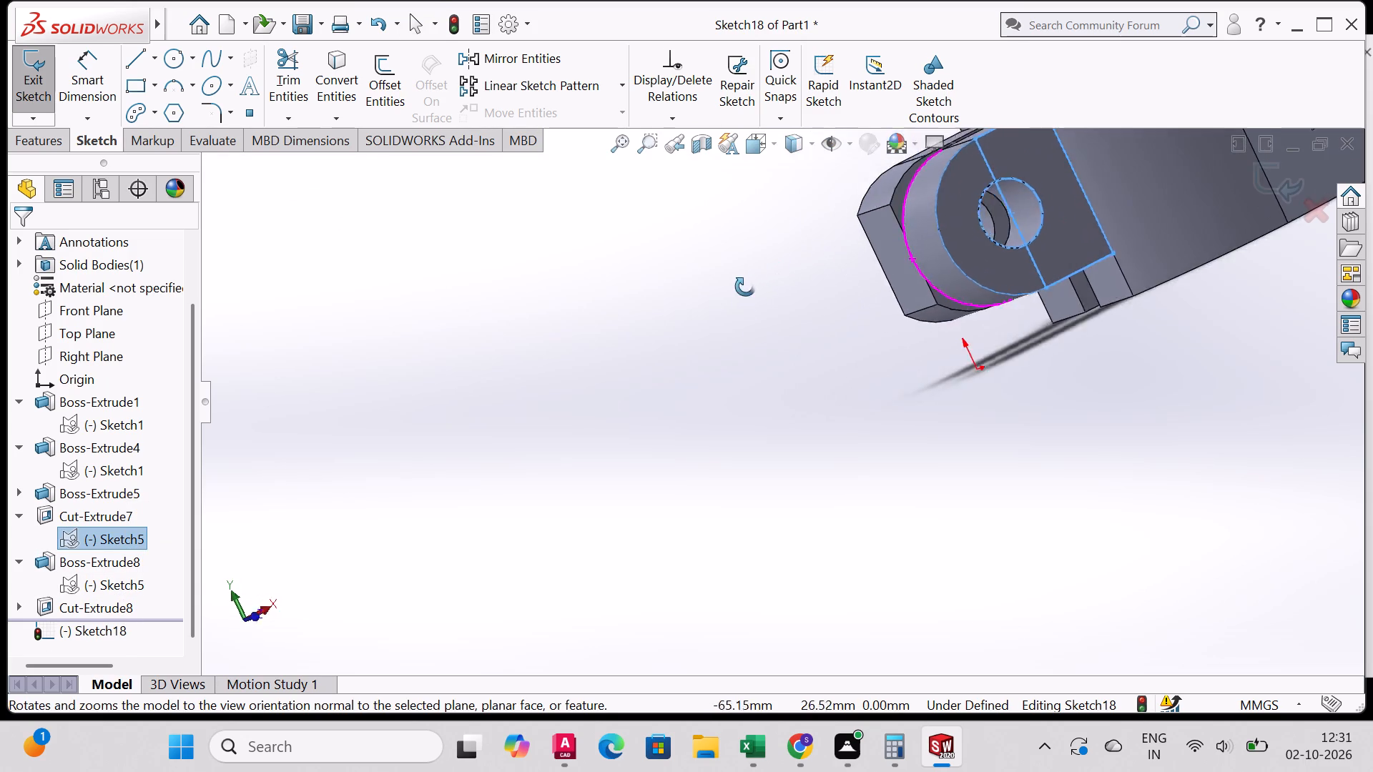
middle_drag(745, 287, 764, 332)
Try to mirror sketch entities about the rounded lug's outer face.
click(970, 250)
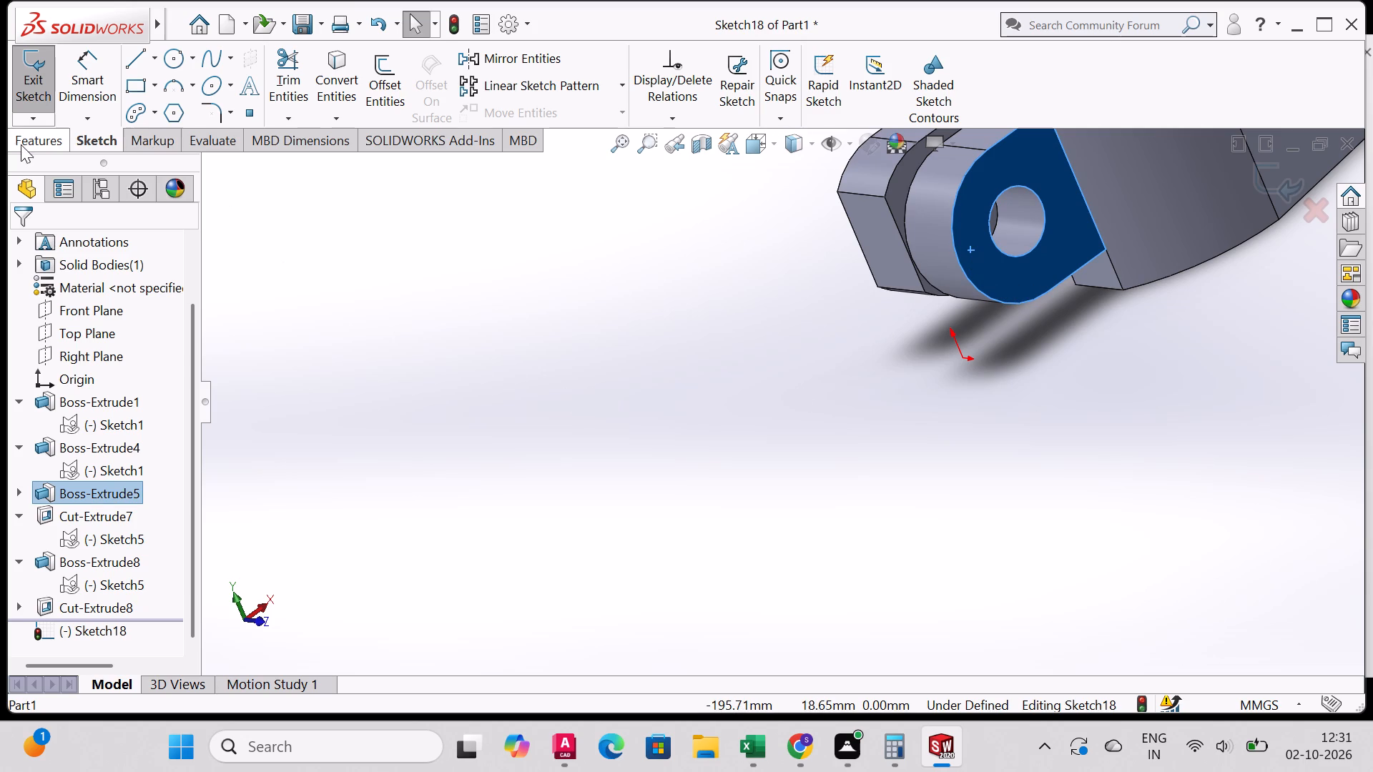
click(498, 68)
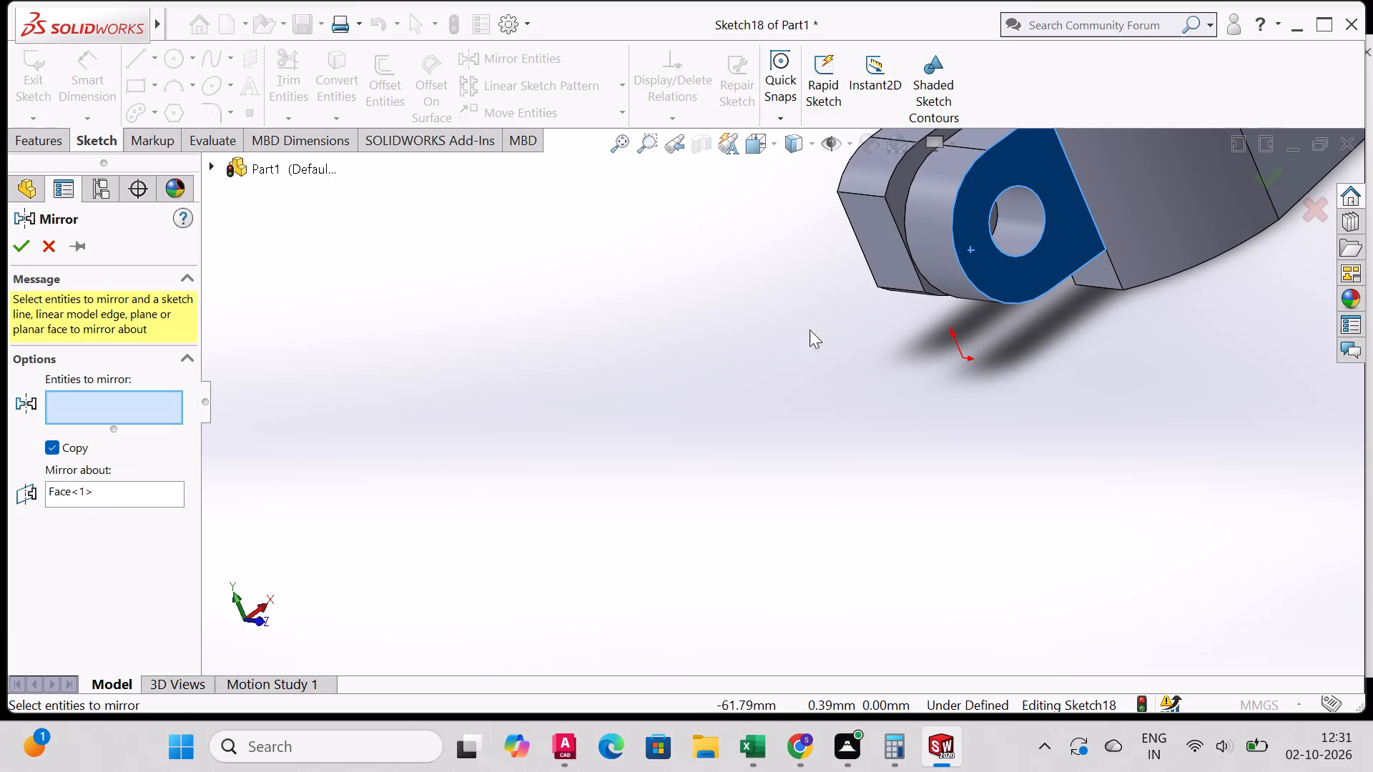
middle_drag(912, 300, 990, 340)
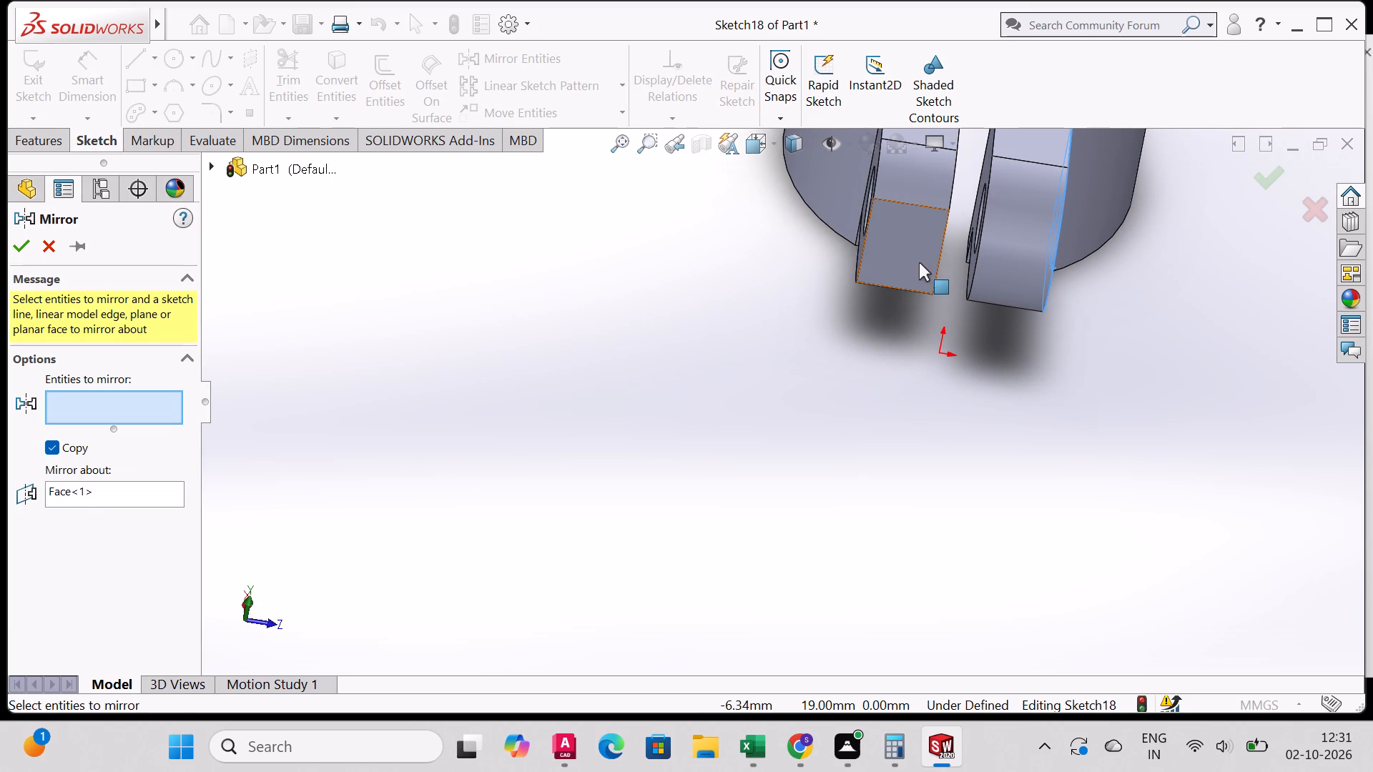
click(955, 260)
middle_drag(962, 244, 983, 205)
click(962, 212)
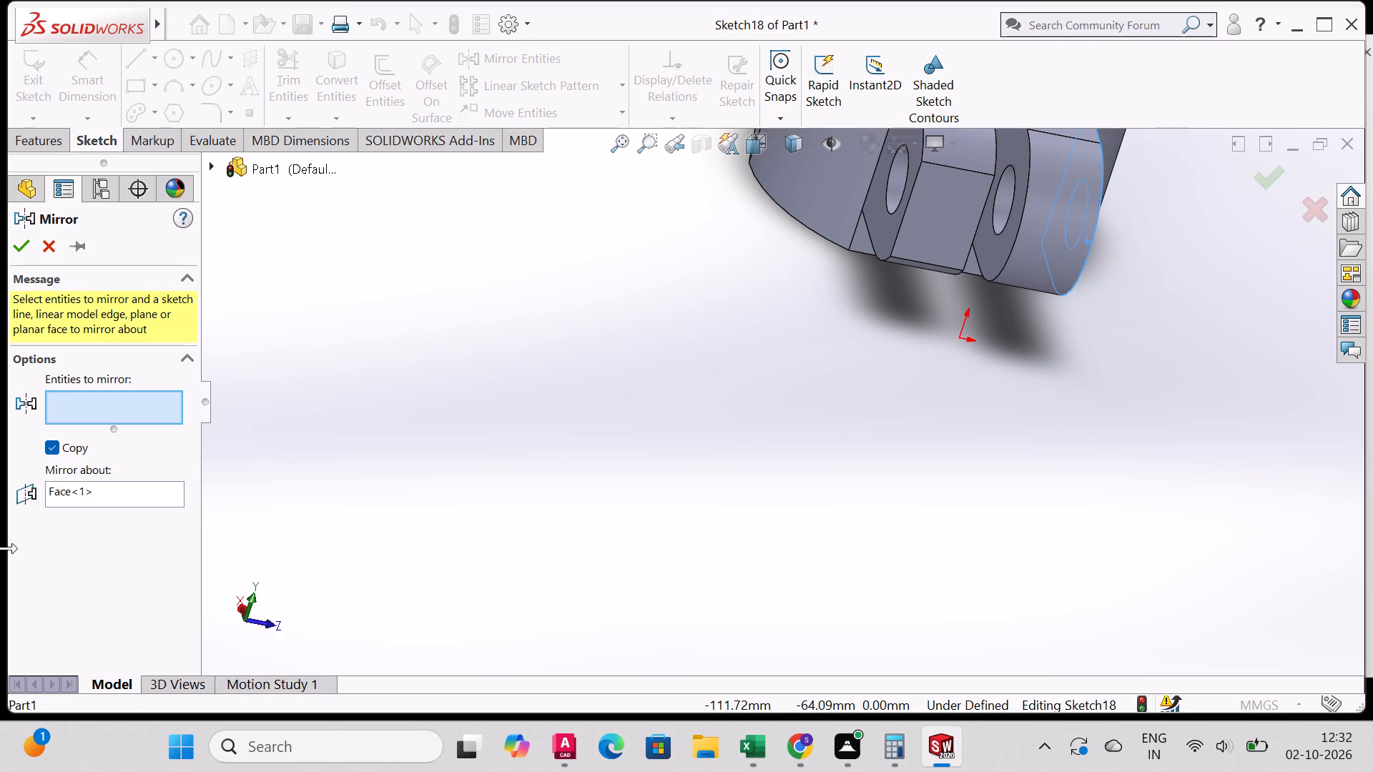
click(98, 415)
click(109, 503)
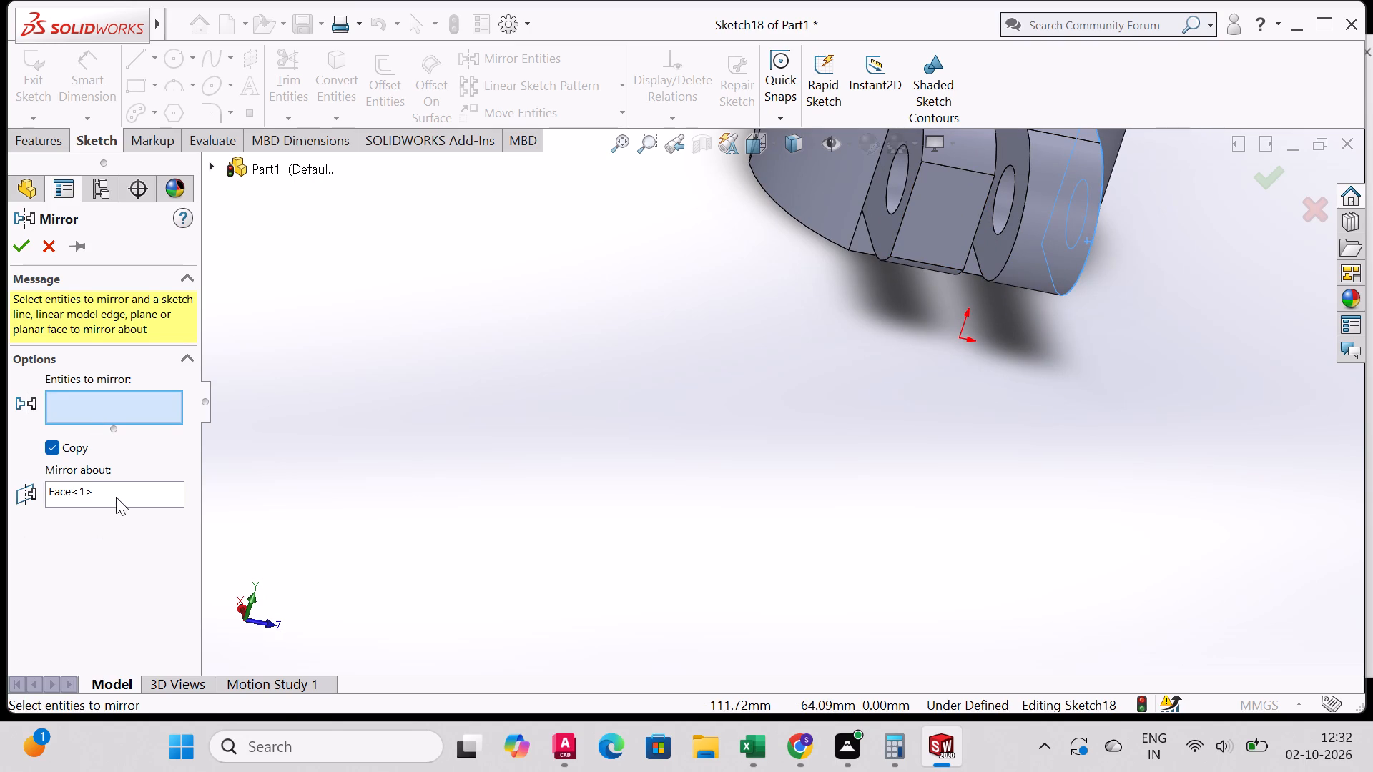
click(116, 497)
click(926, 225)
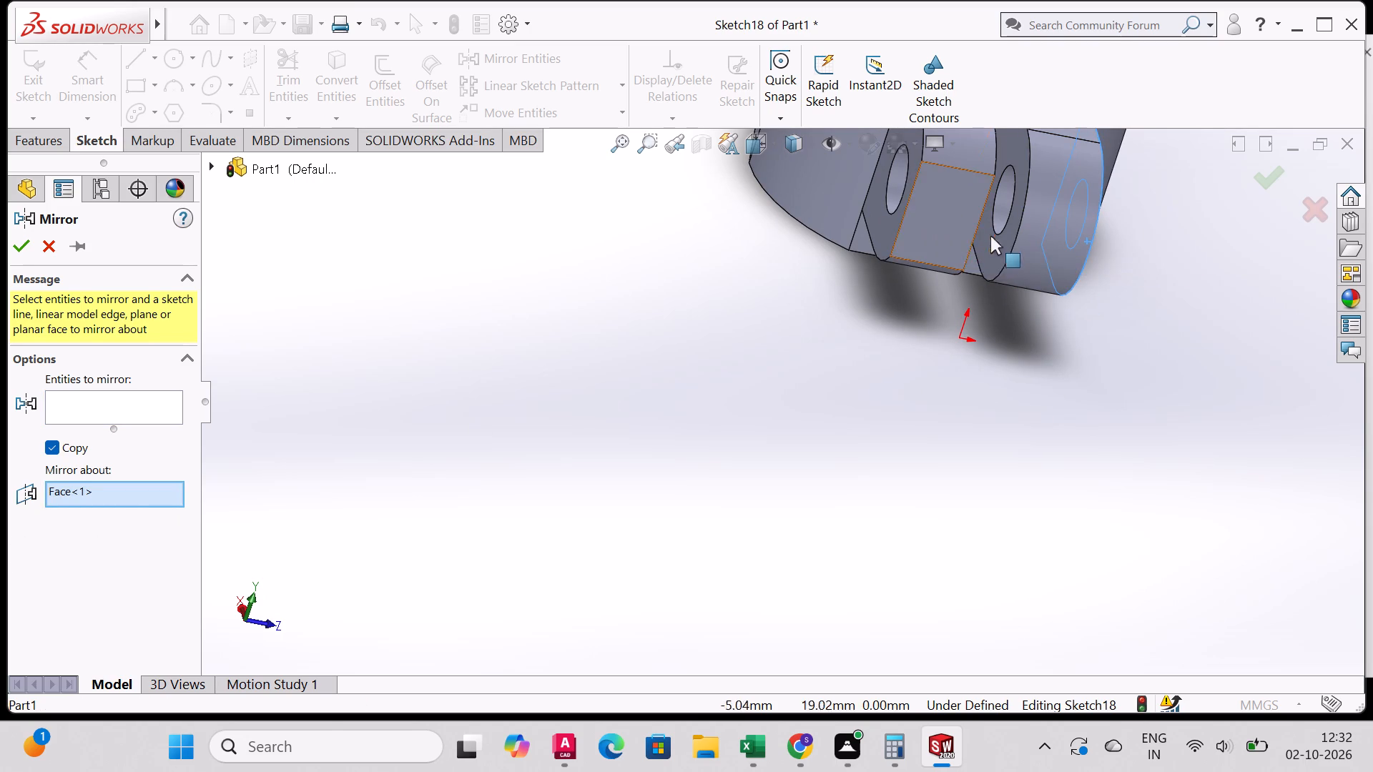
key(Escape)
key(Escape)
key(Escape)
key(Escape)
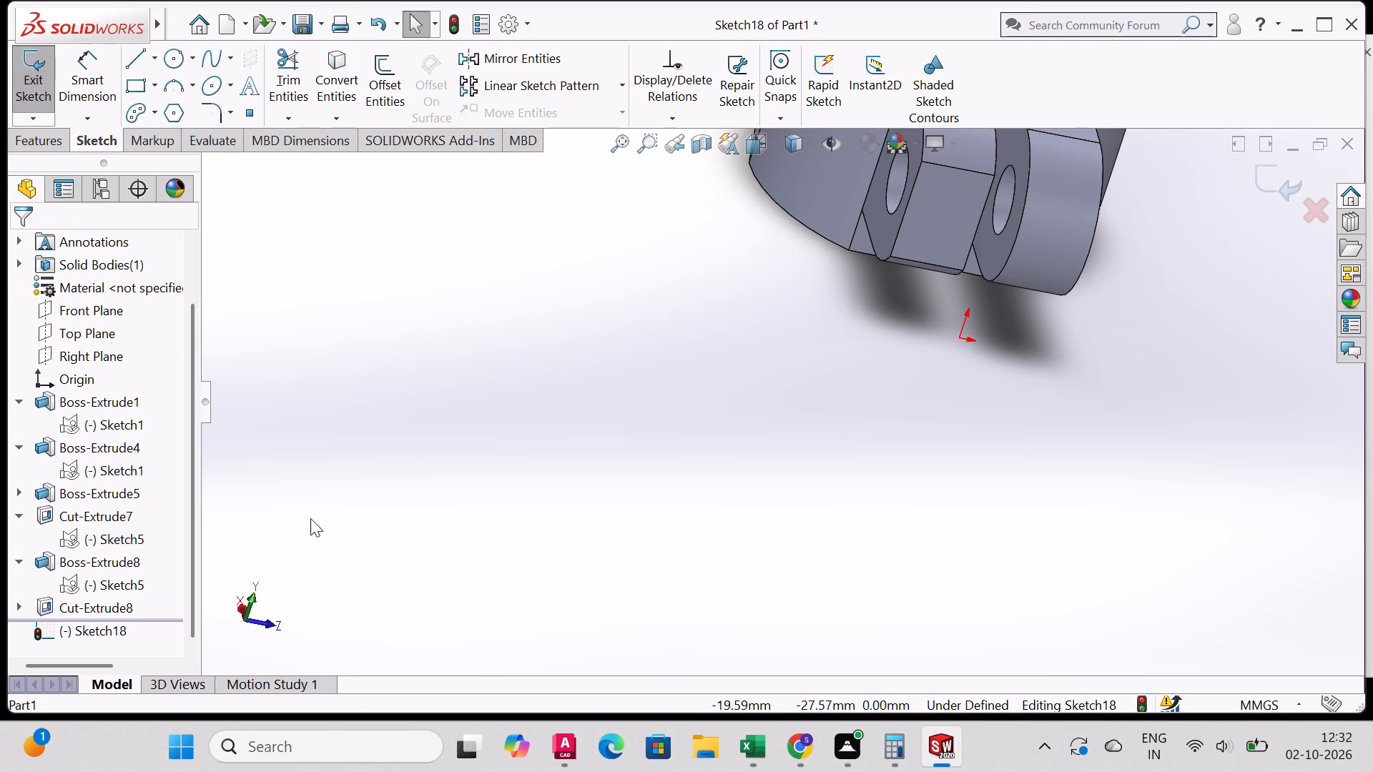
Examine the gap between the two clamp lugs and the shape of their ends.
middle_drag(1030, 337, 1087, 218)
scroll(1028, 122, down, 1)
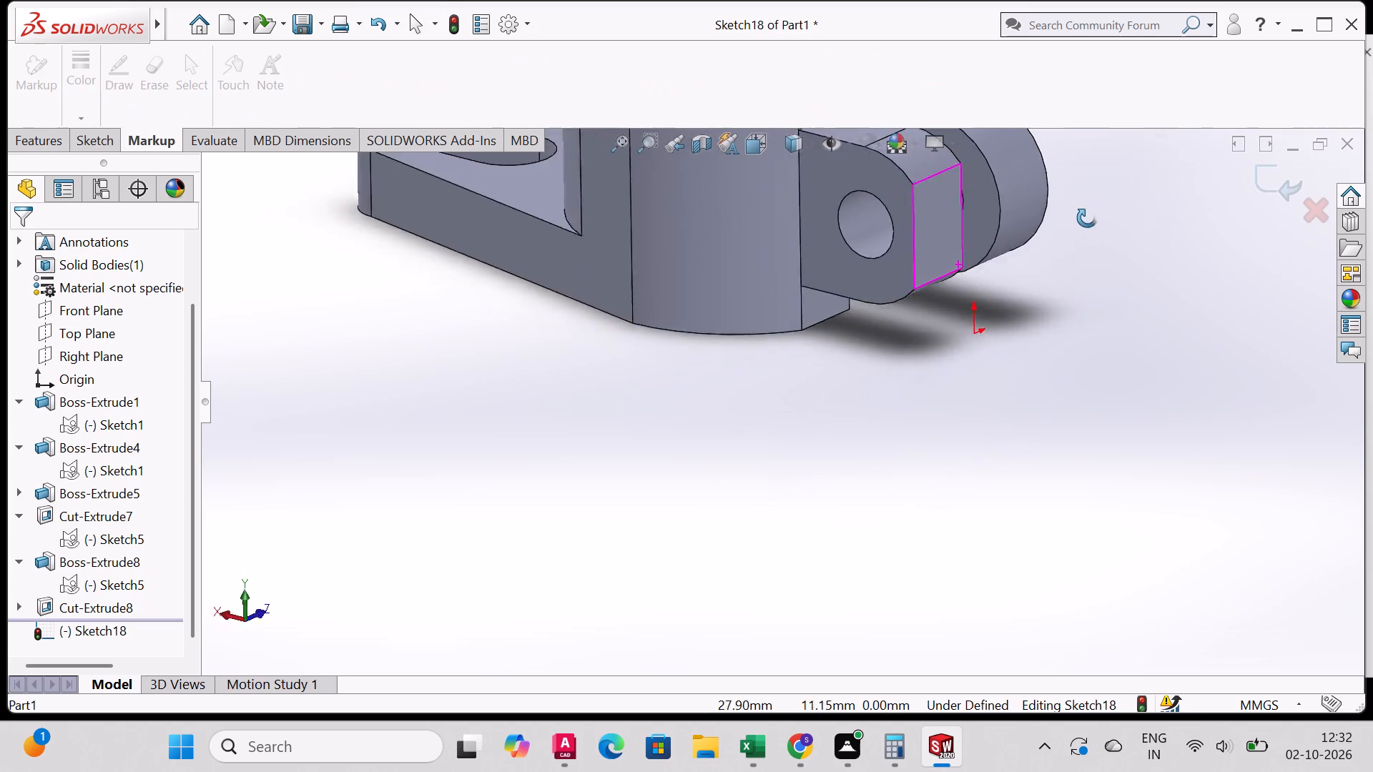
middle_drag(1087, 218, 1036, 347)
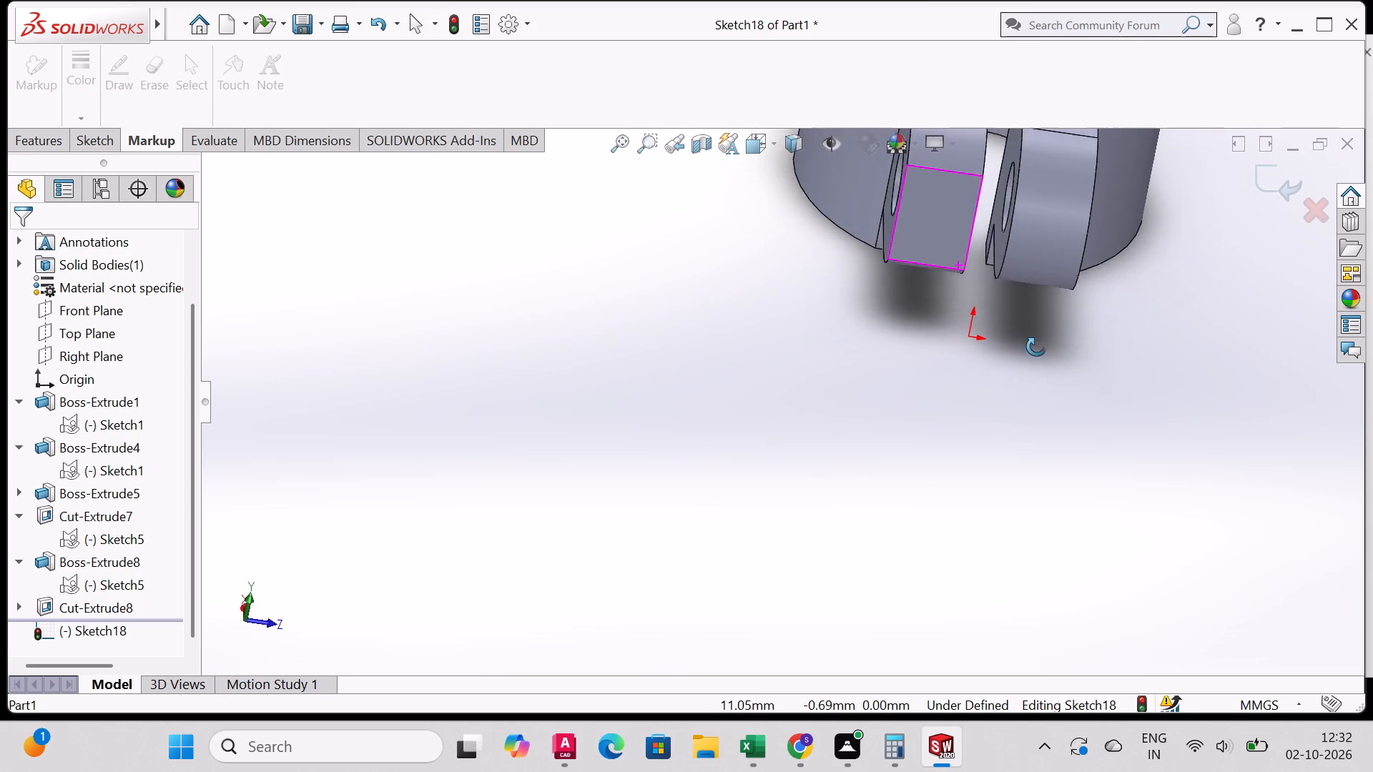
middle_drag(1036, 347, 983, 317)
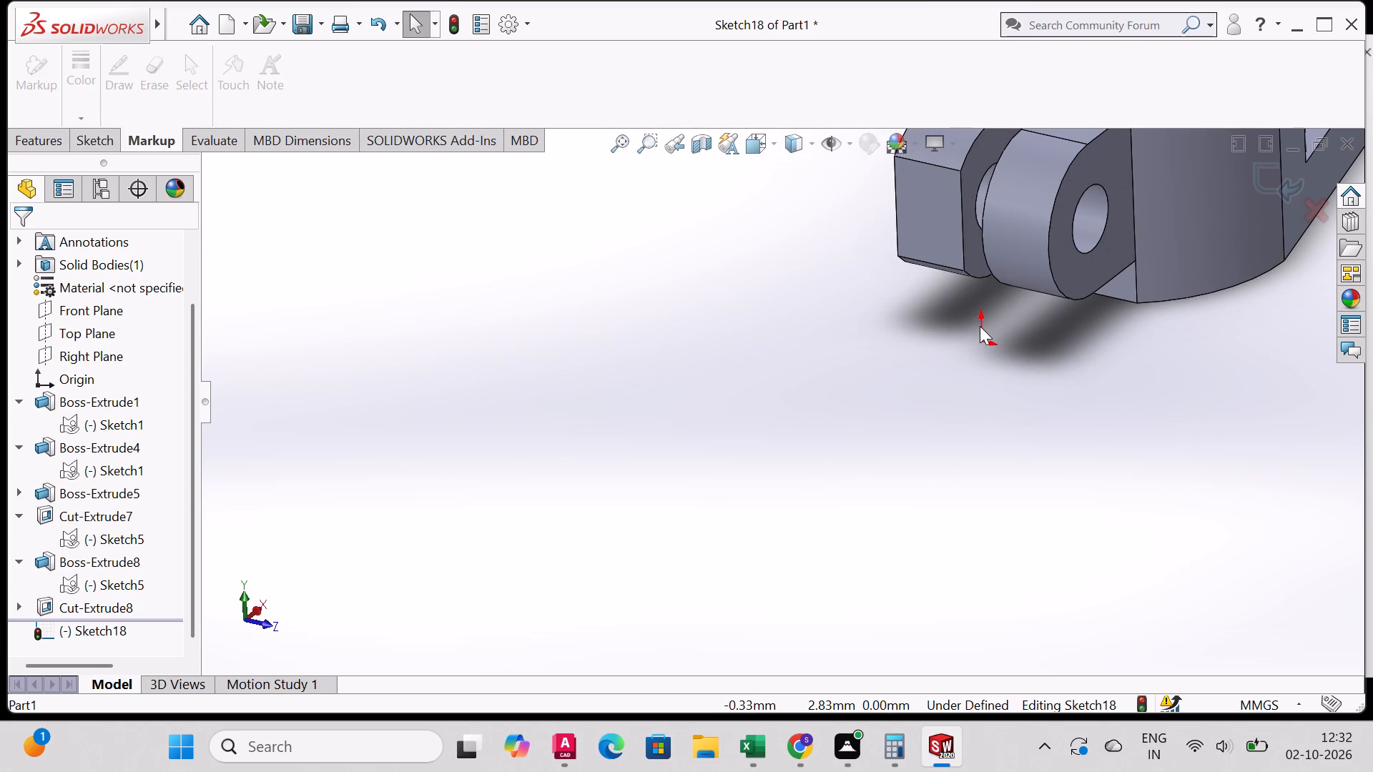
scroll(1068, 332, down, 3)
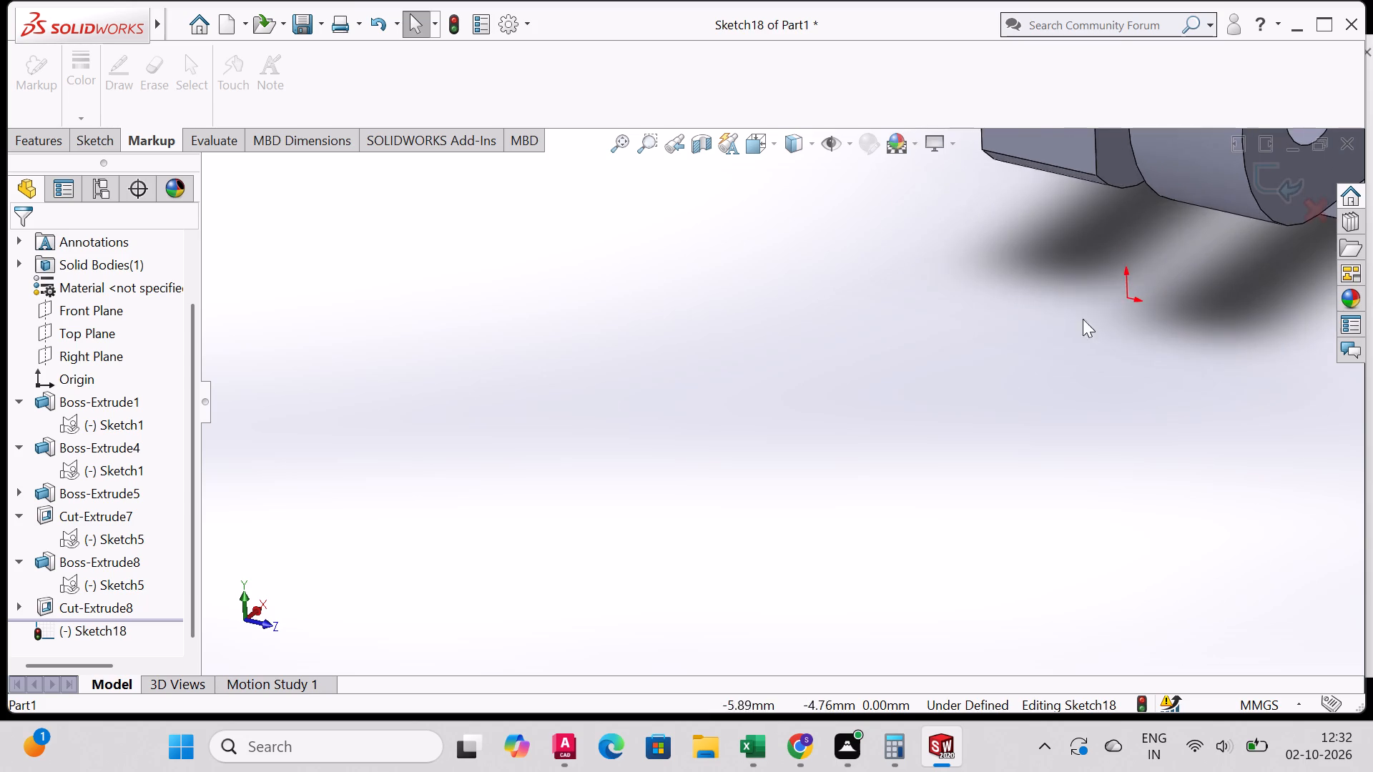
scroll(1150, 247, up, 6)
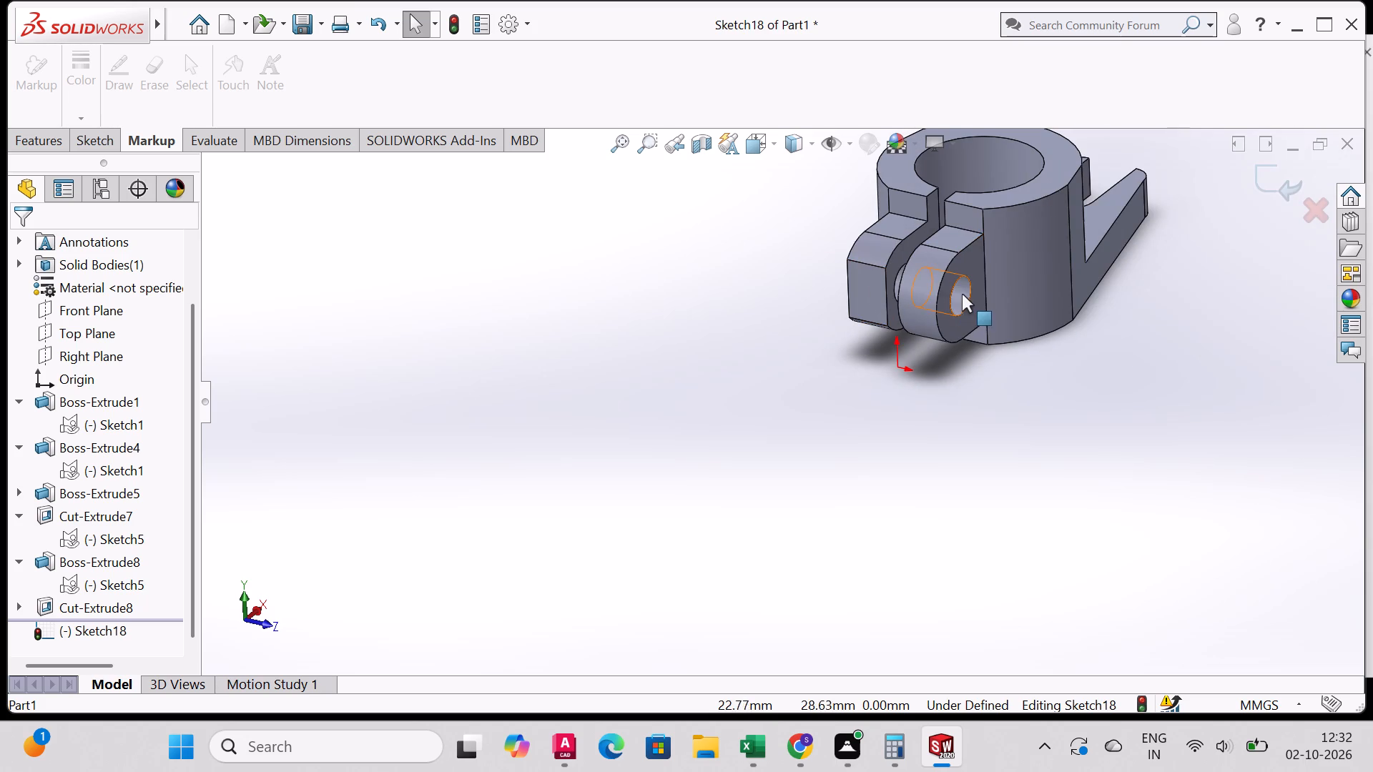
middle_drag(962, 294, 828, 298)
middle_drag(784, 407, 942, 354)
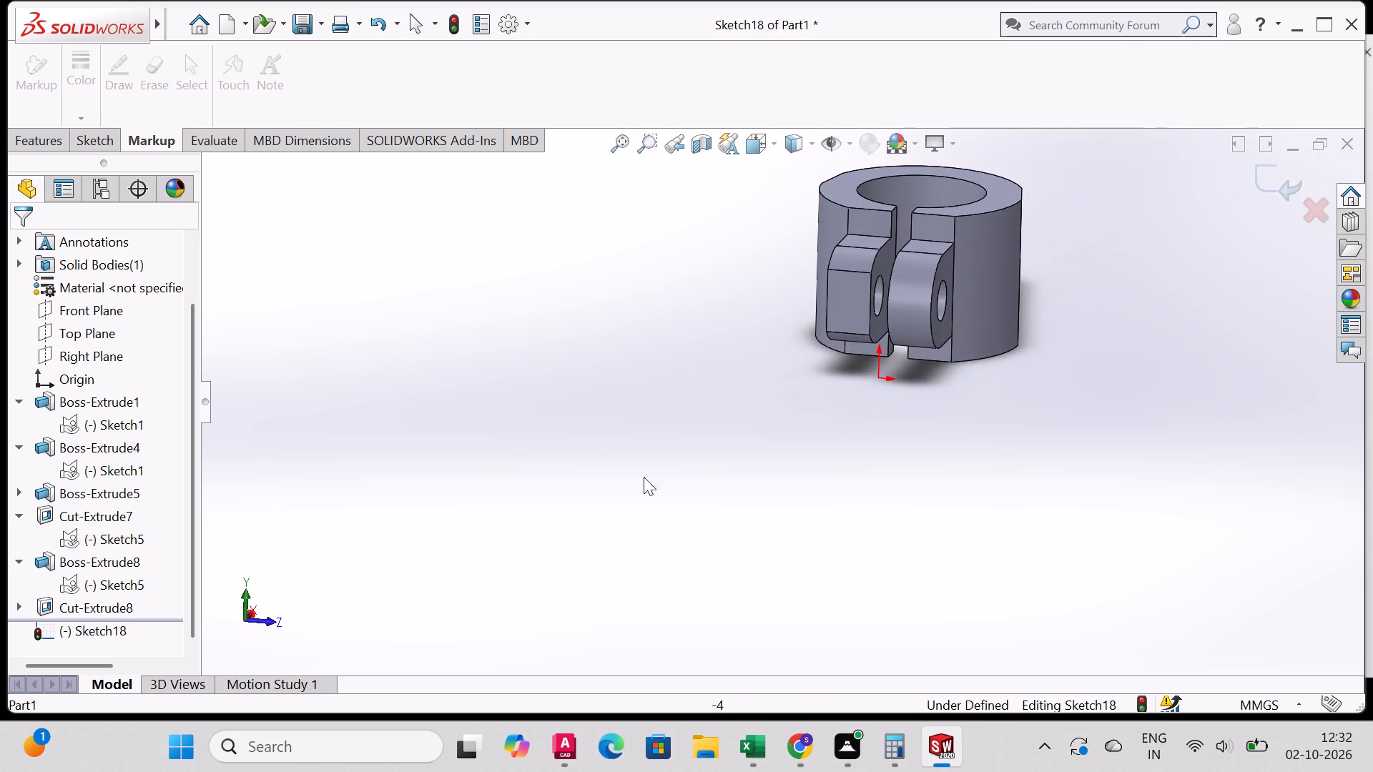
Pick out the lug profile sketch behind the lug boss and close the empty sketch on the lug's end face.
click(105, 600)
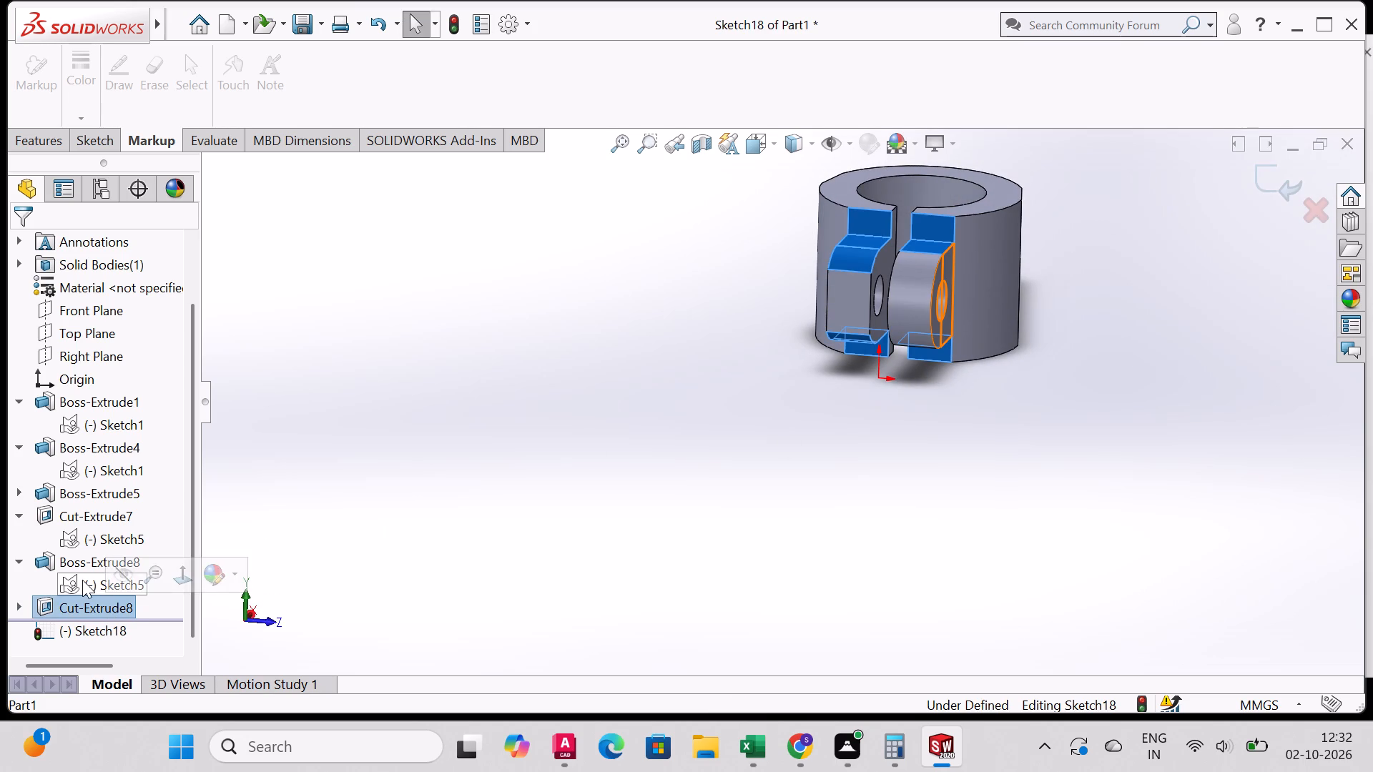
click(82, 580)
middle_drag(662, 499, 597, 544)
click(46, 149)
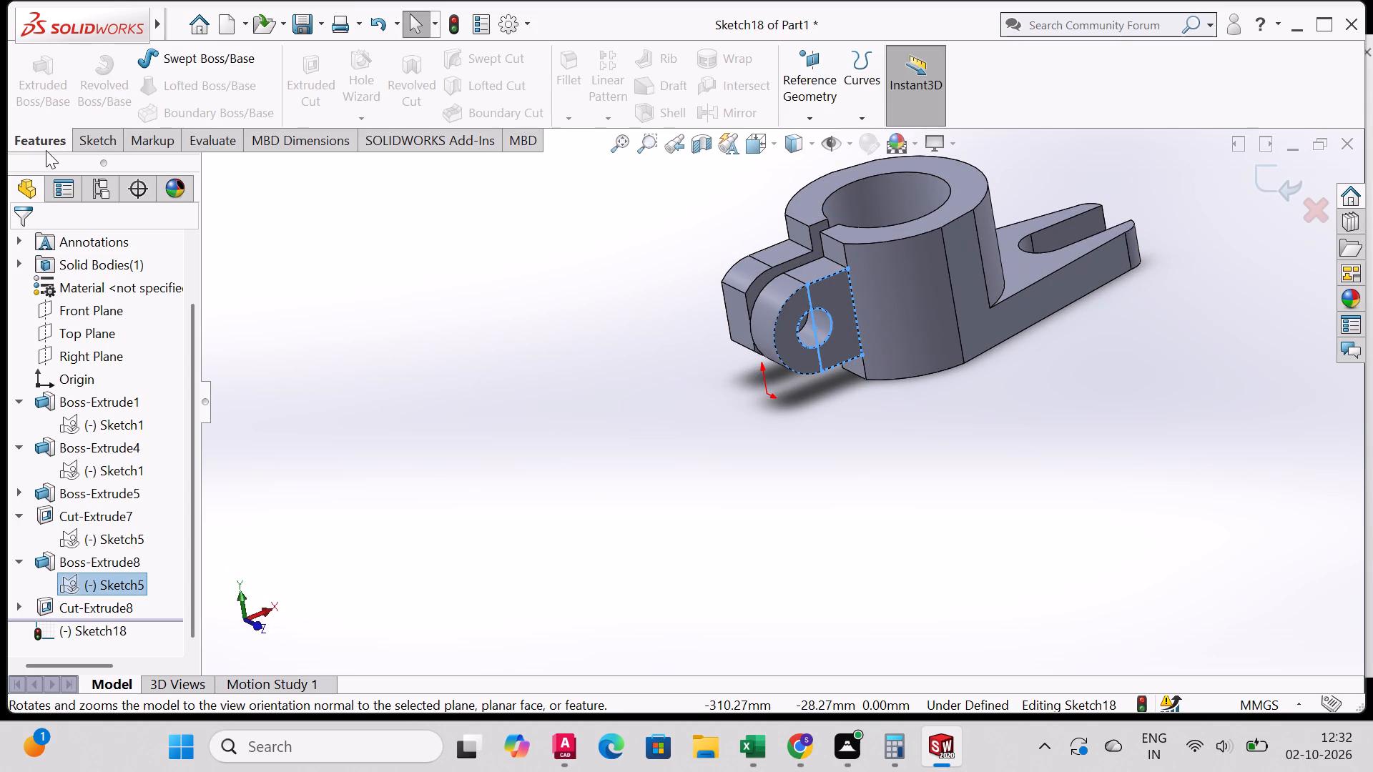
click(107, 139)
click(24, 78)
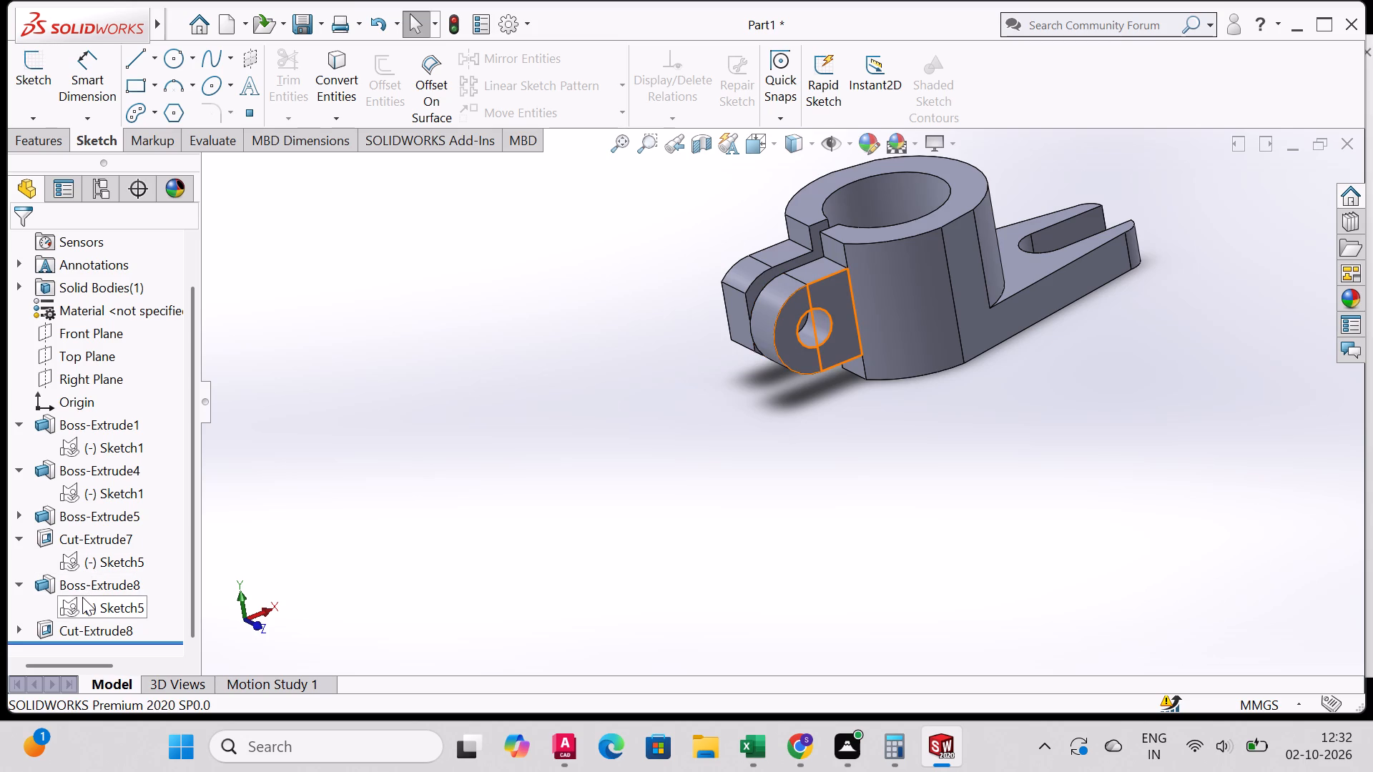
Examine the lug profile sketch, the lug and ring boss extrusions, and the base sketch behind the ring boss.
scroll(83, 600, down, 7)
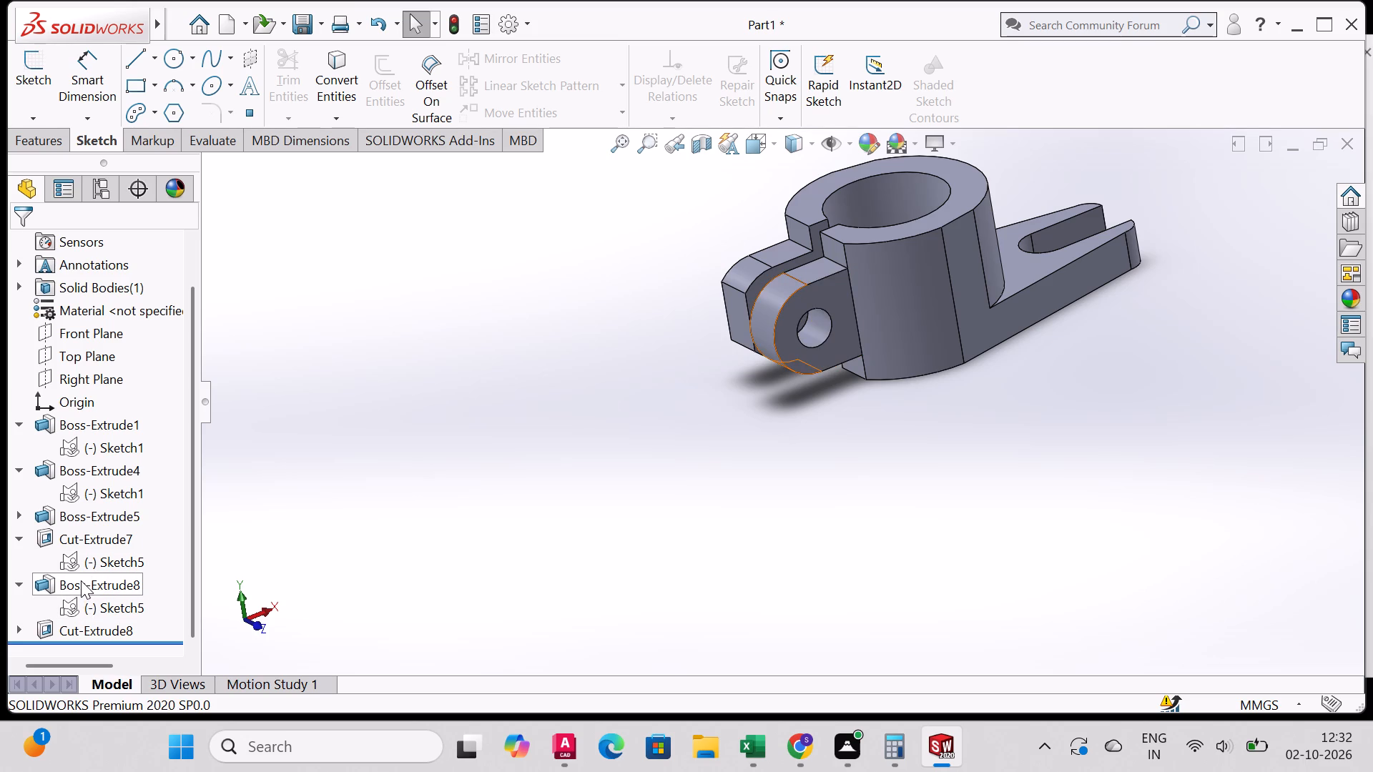
scroll(81, 580, down, 2)
click(90, 610)
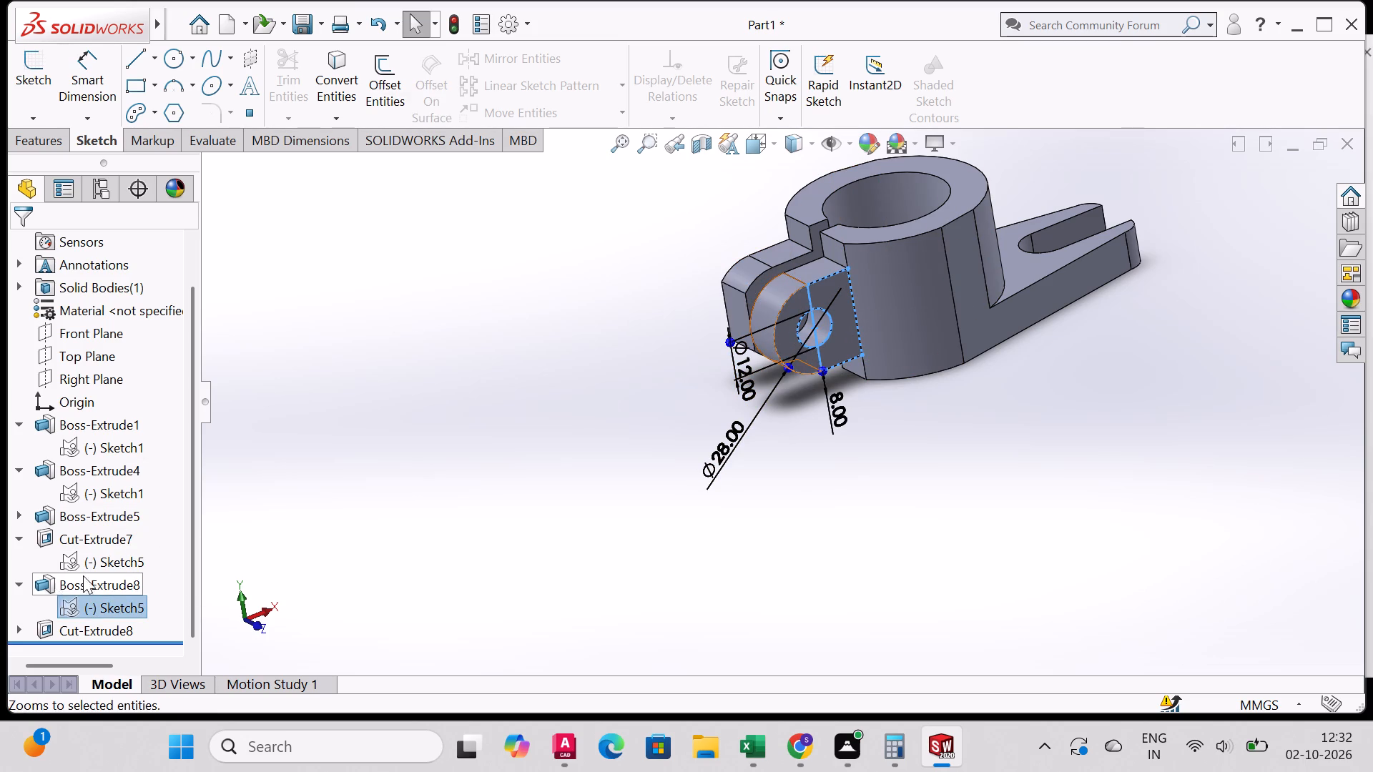
click(112, 608)
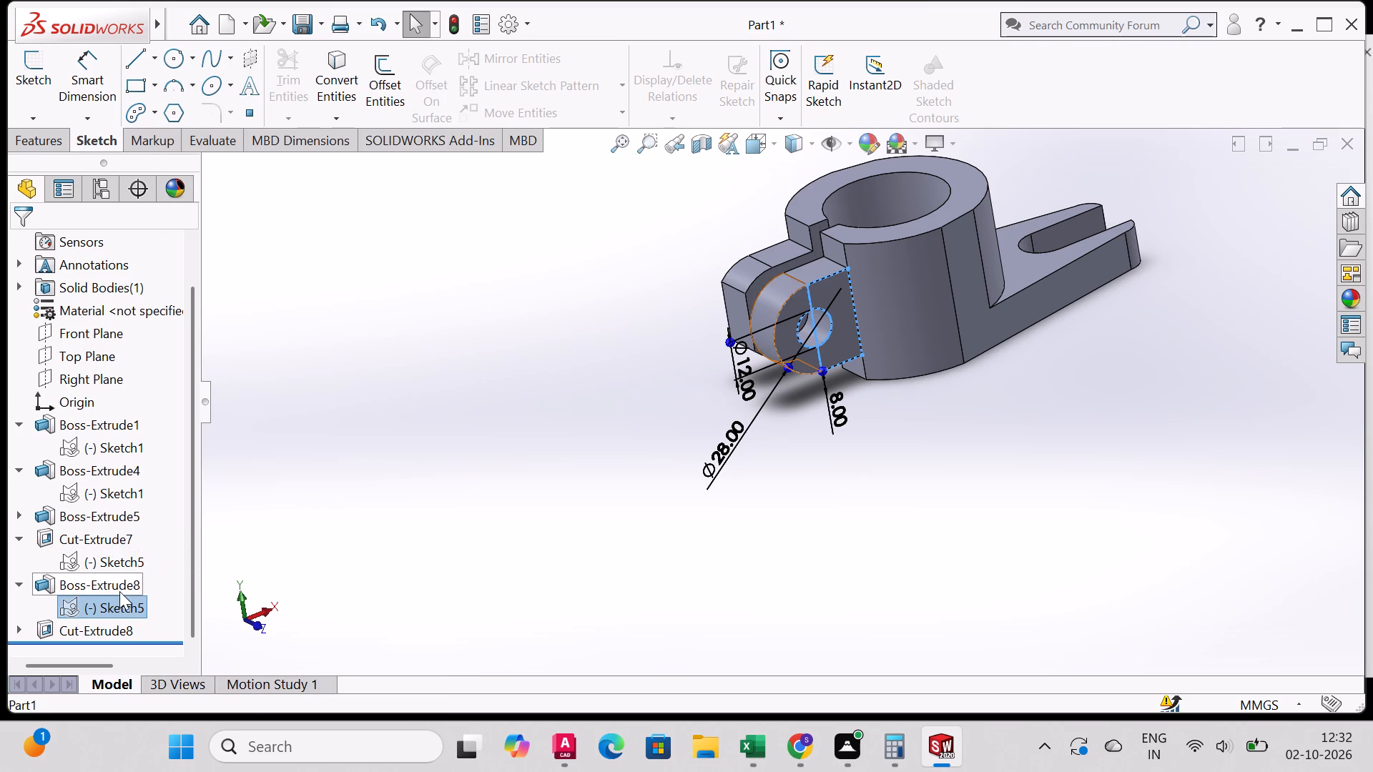
click(119, 590)
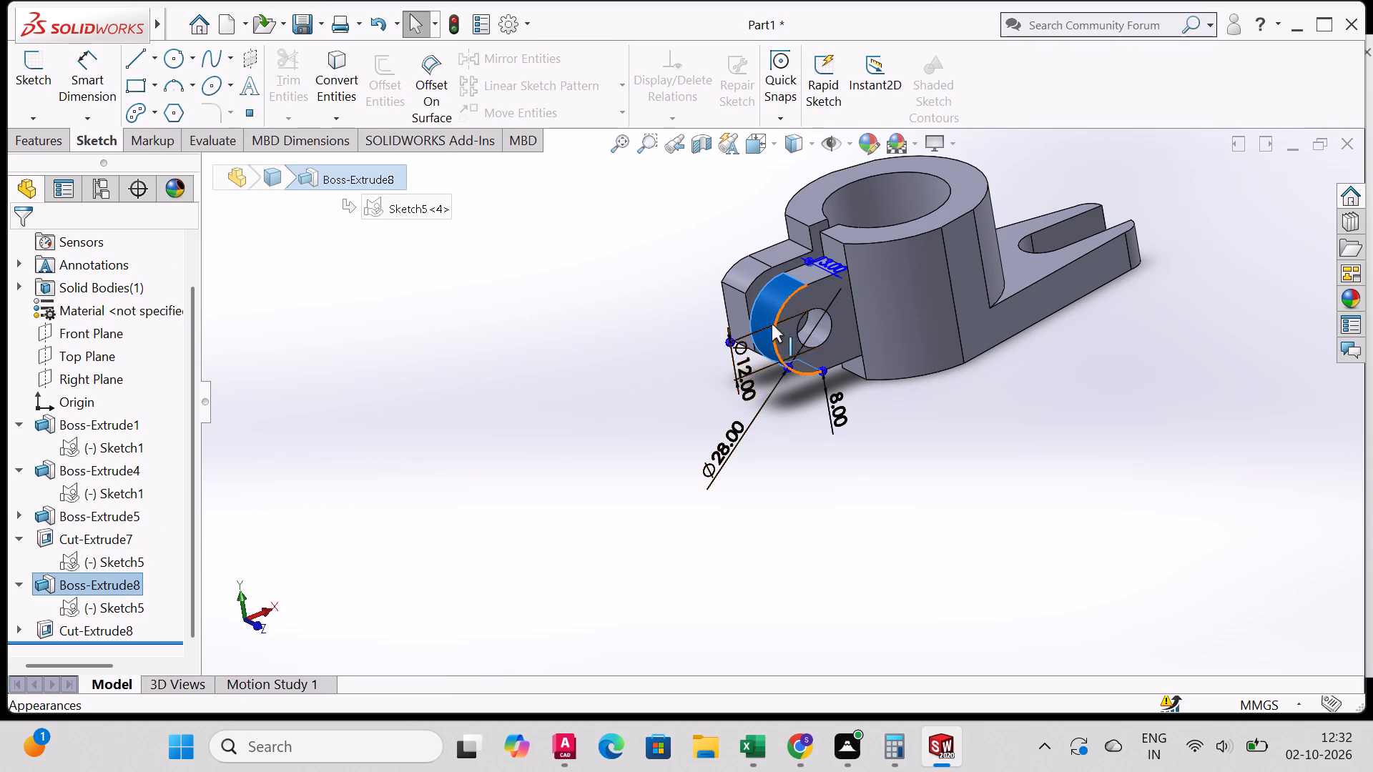
click(783, 330)
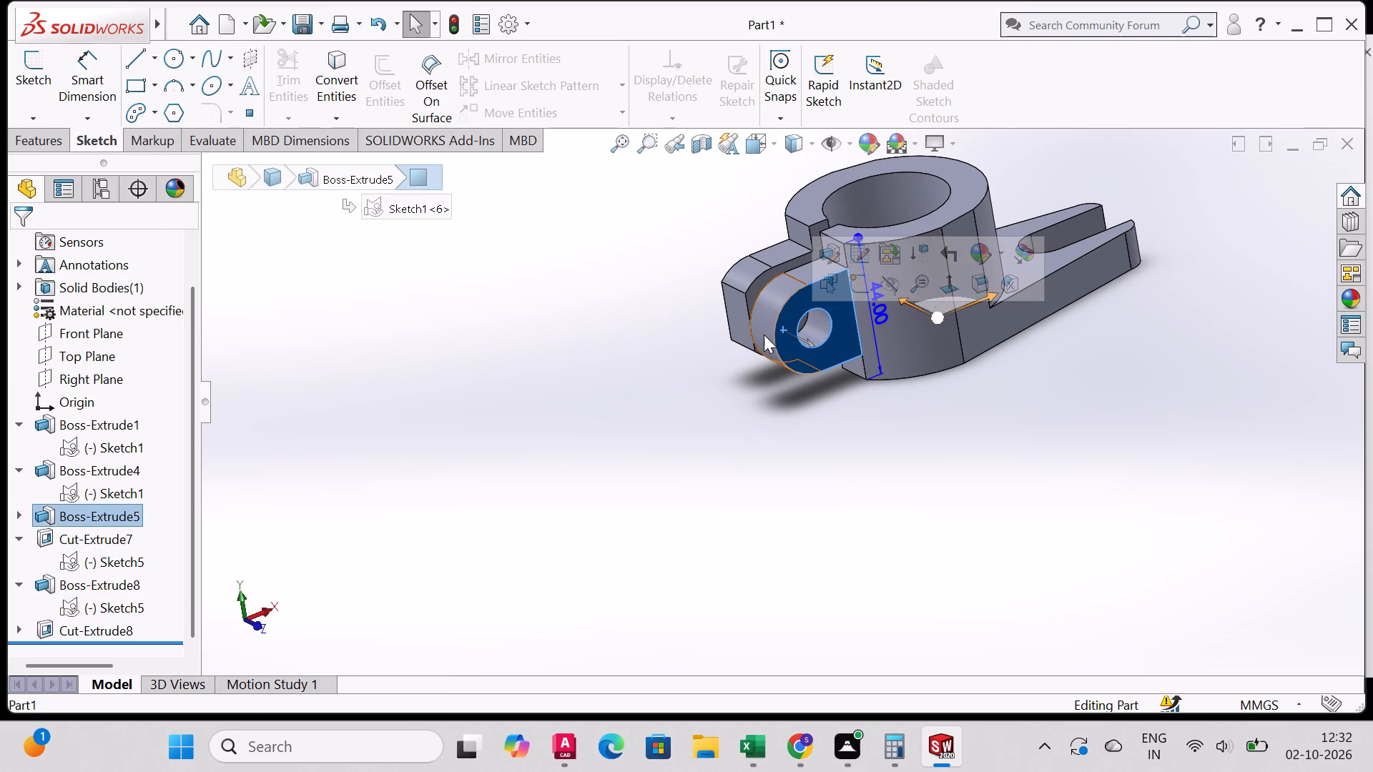
click(112, 474)
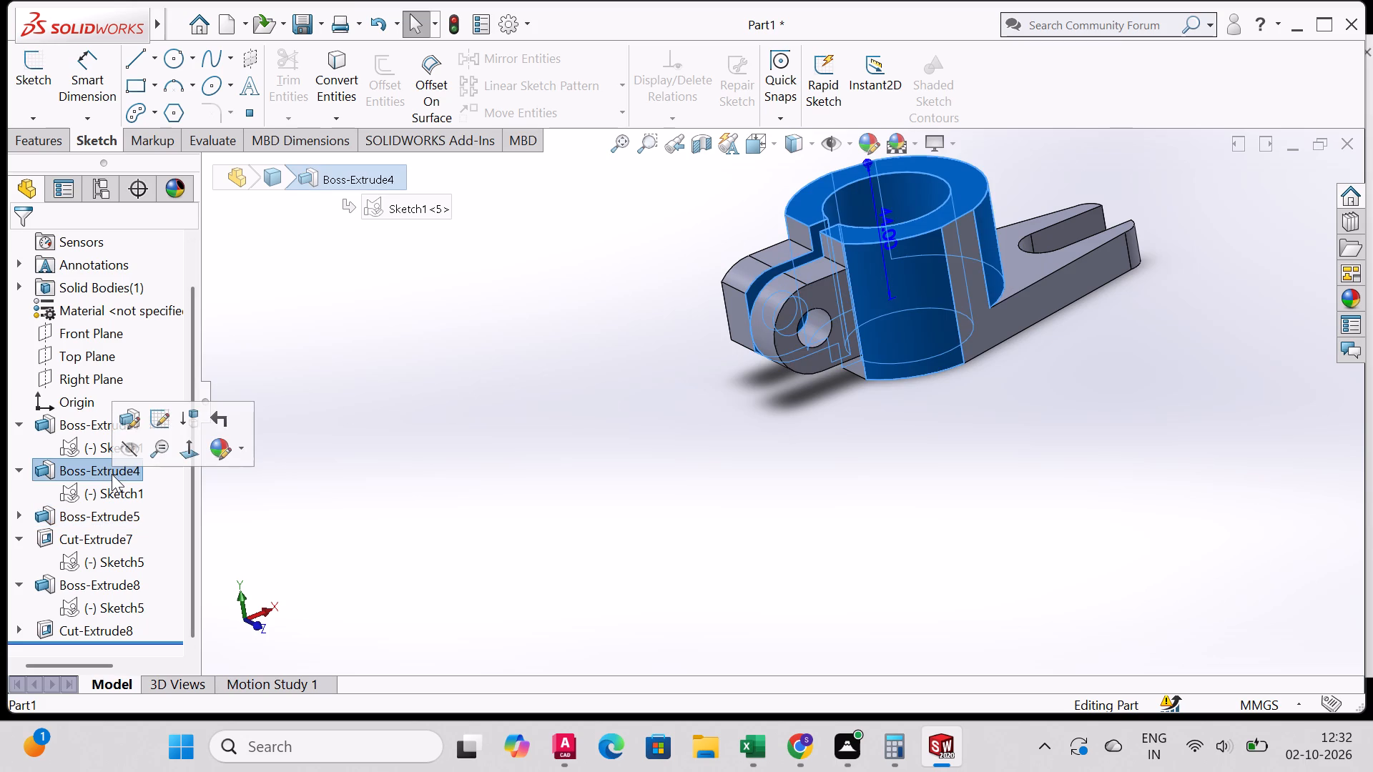
click(79, 486)
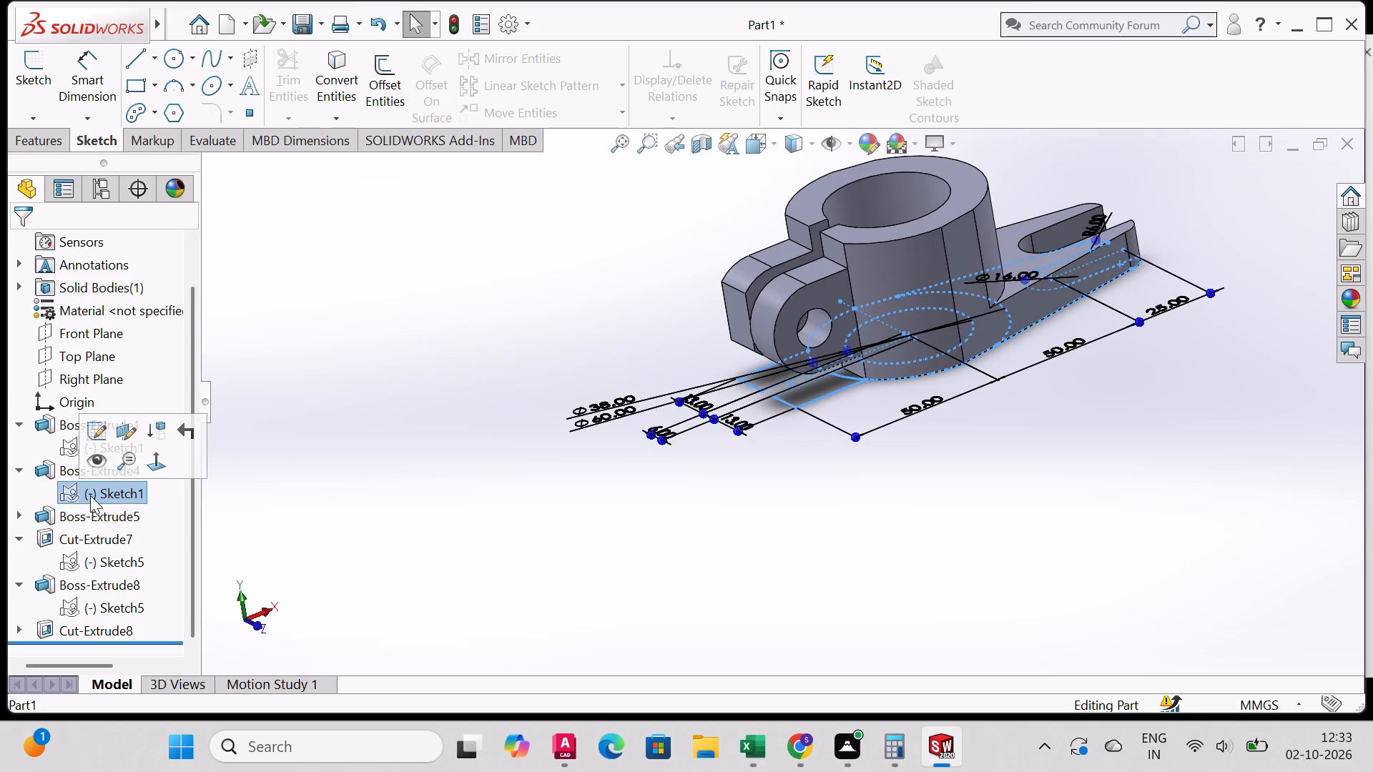
Examine the pin hole cut and the shape of both clamp lugs from the standard views and several angles.
click(92, 528)
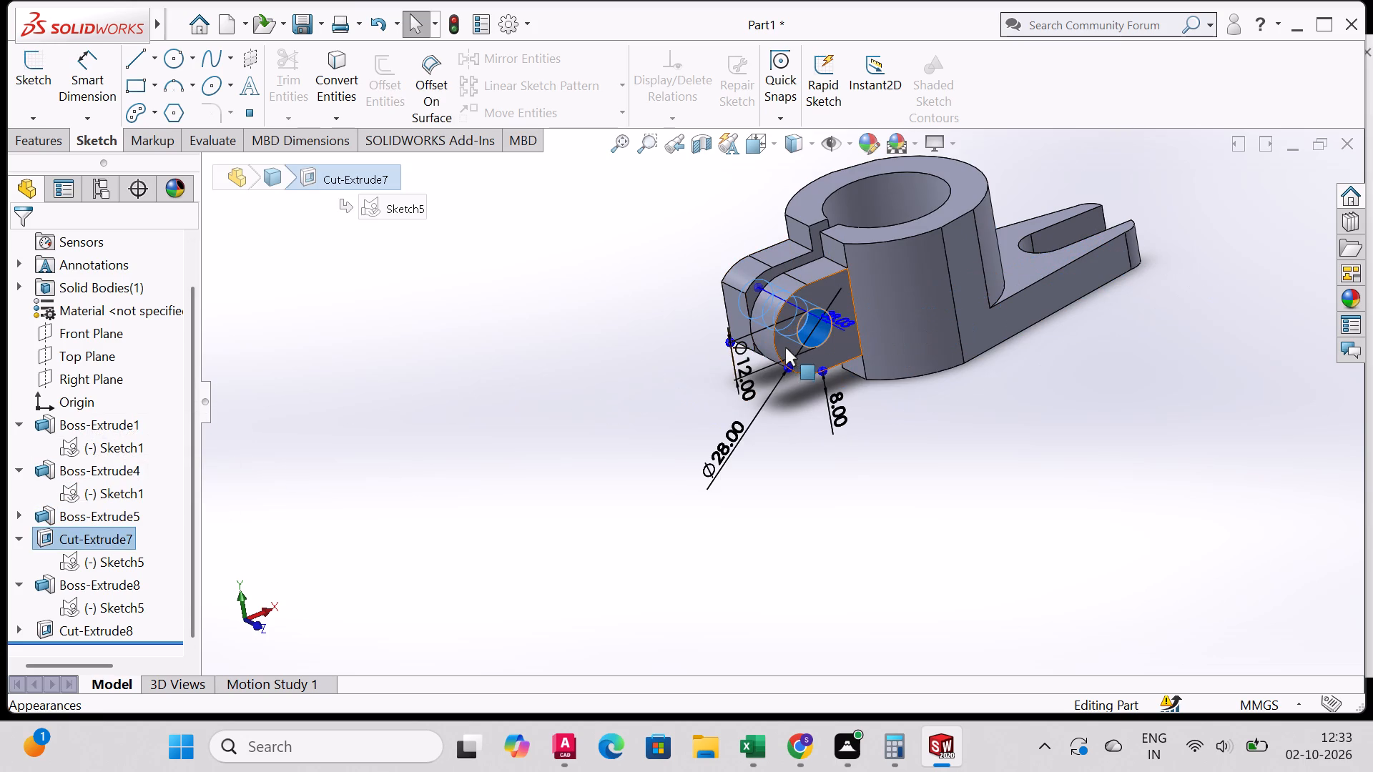
middle_drag(827, 258, 791, 256)
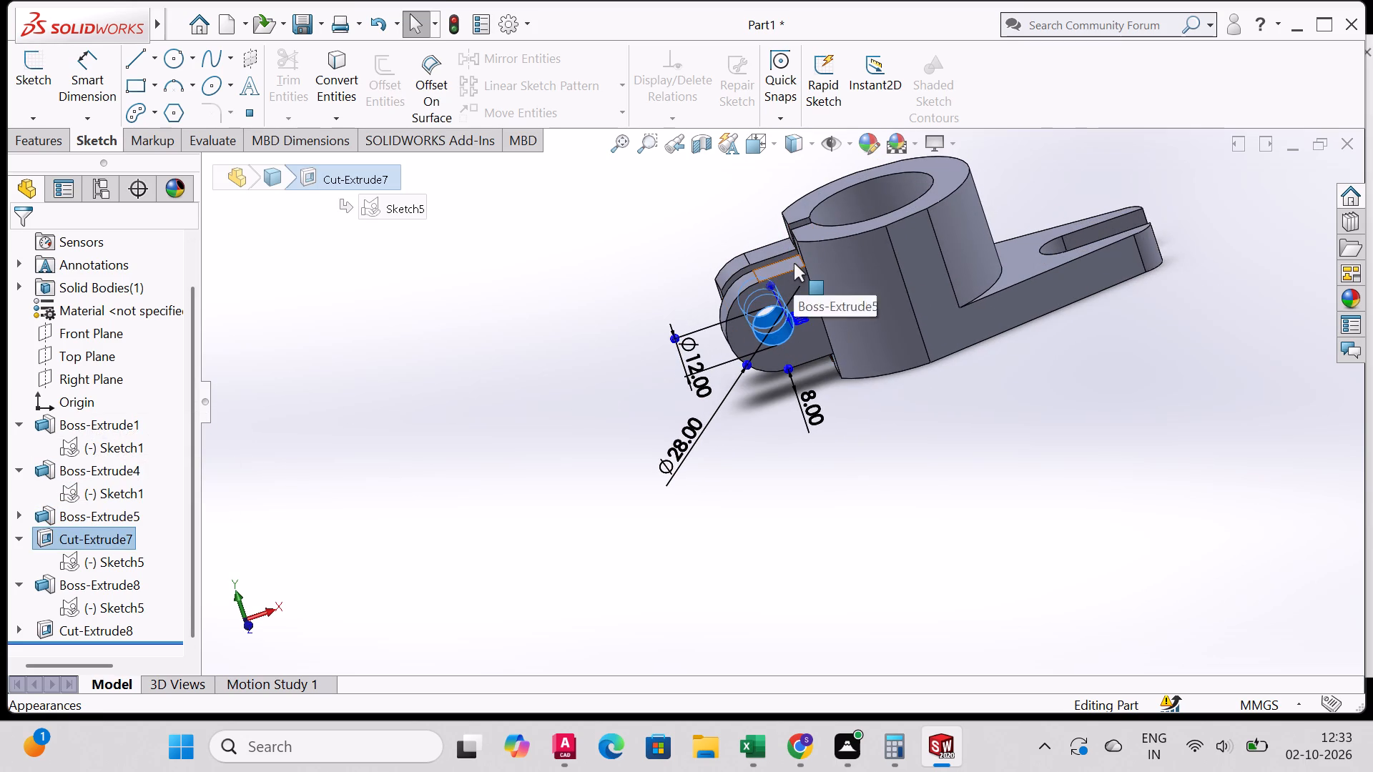
key(ctrl+1)
key(ctrl+2)
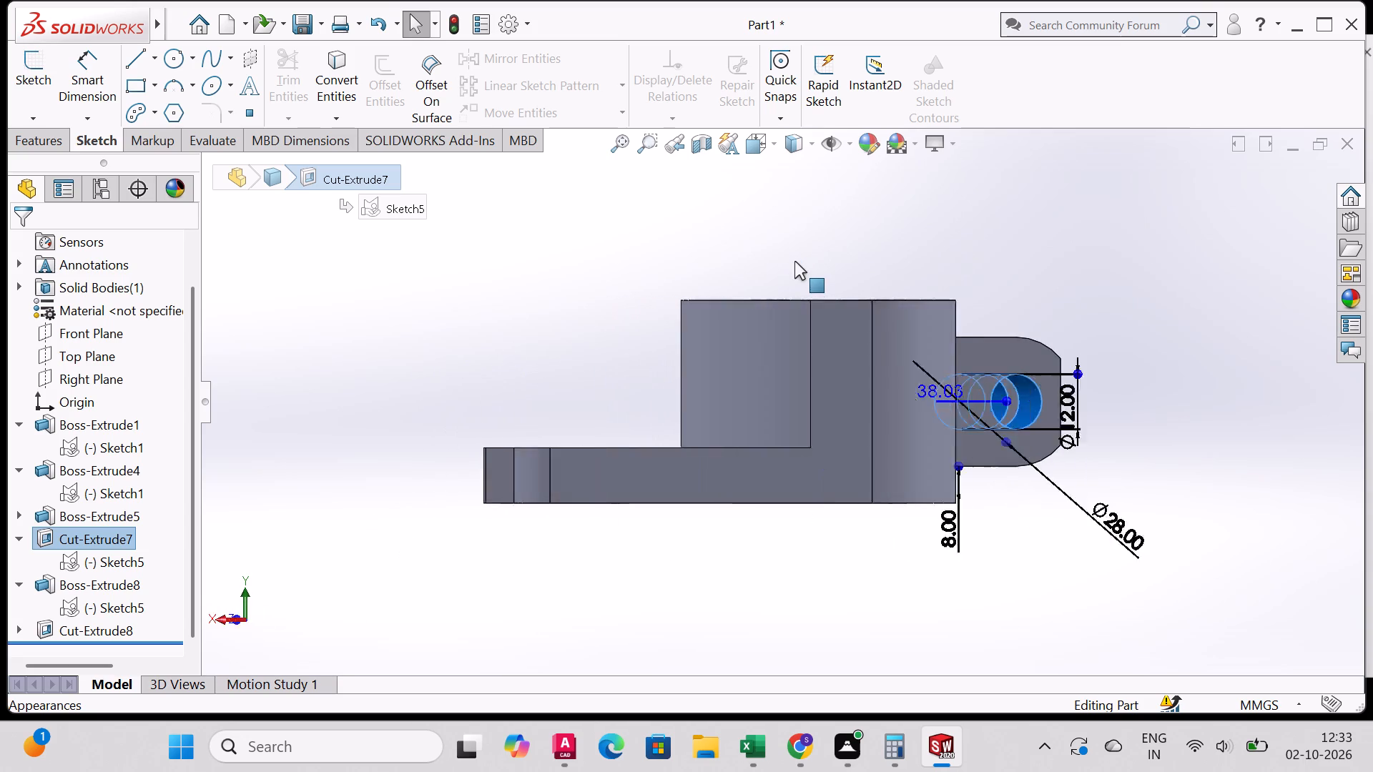
key(ctrl+3)
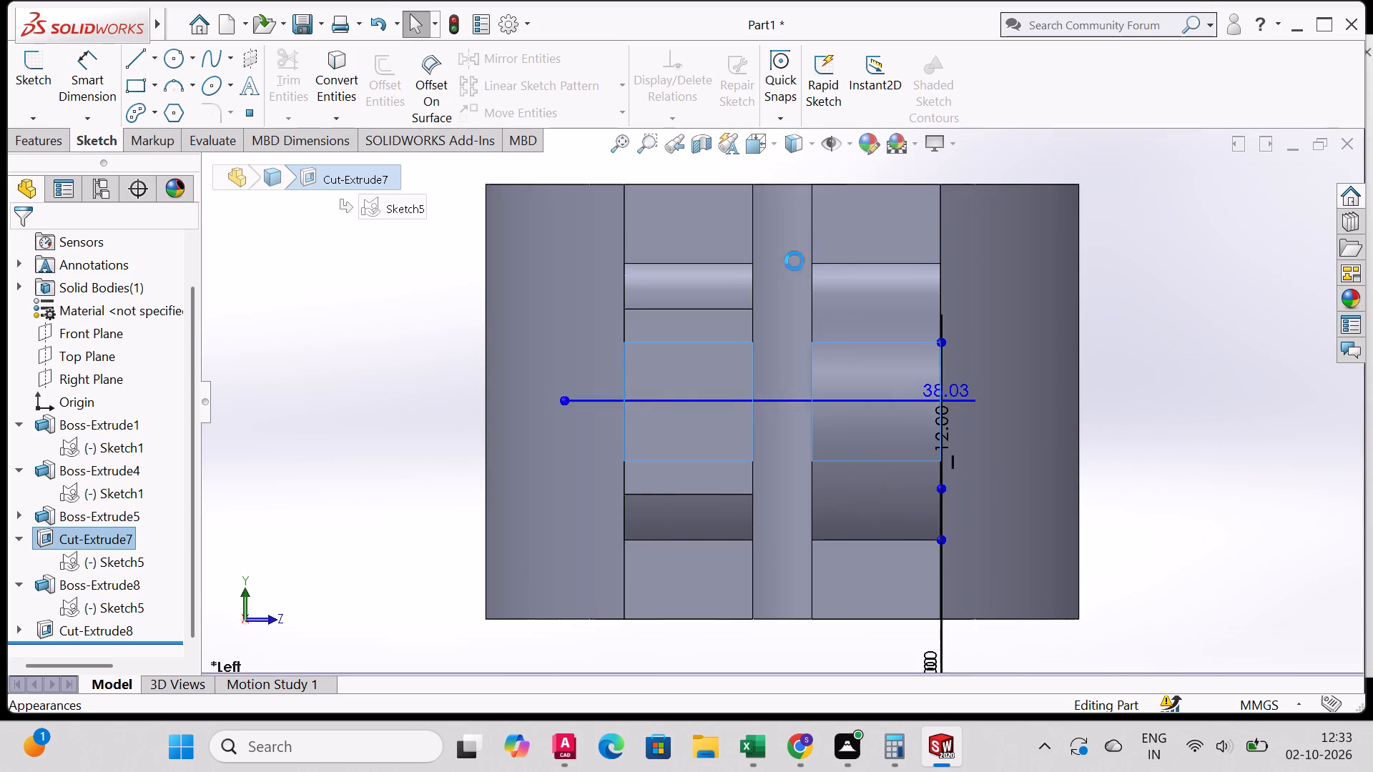
key(ctrl+4)
key(ctrl+5)
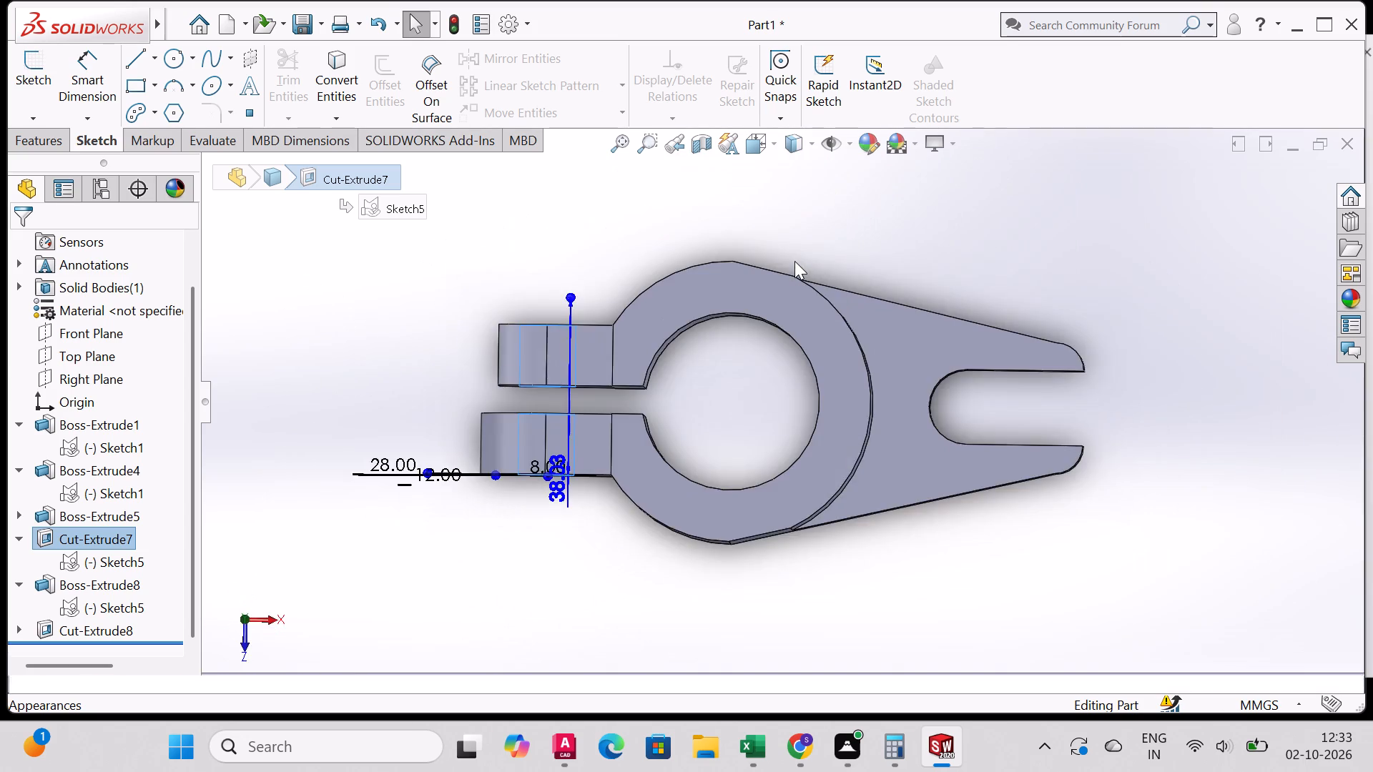
key(ctrl+6)
key(ctrl+7)
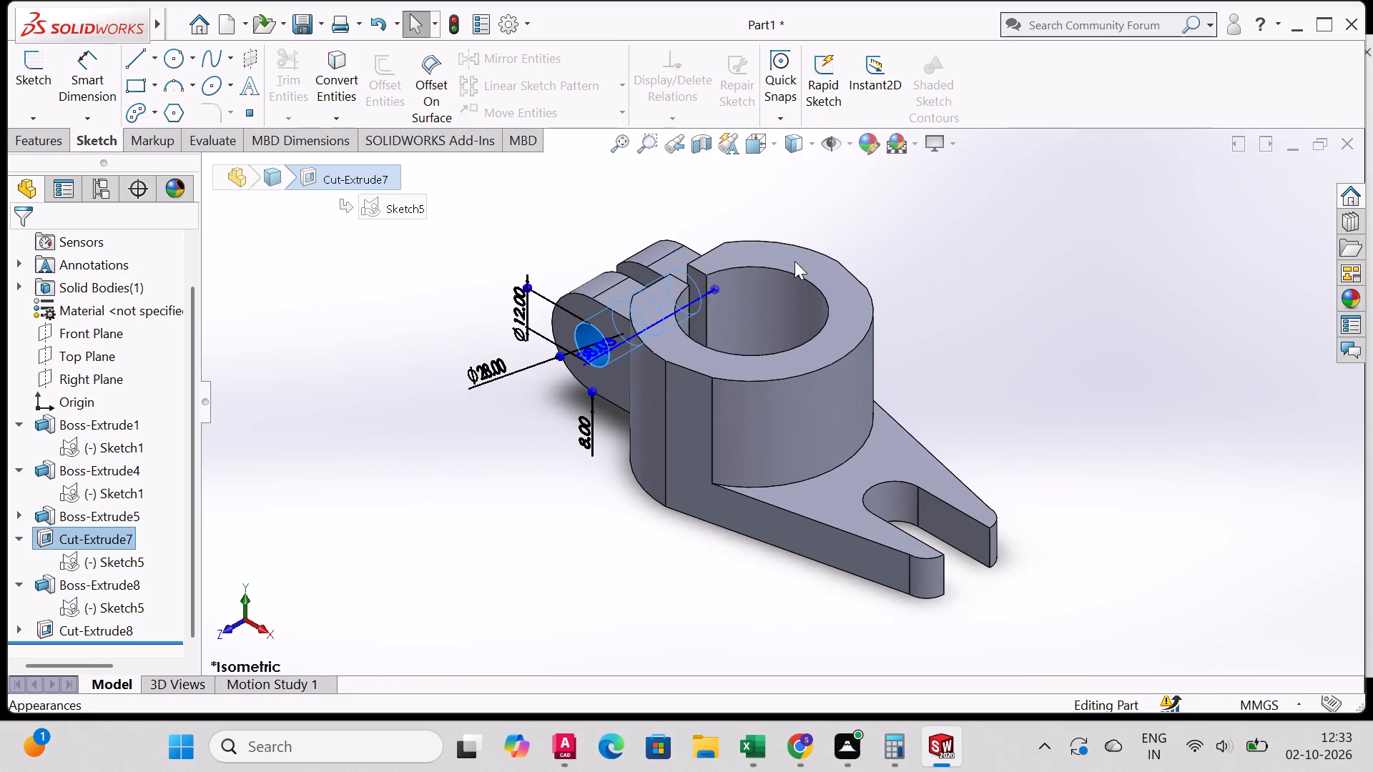
middle_drag(904, 431, 709, 626)
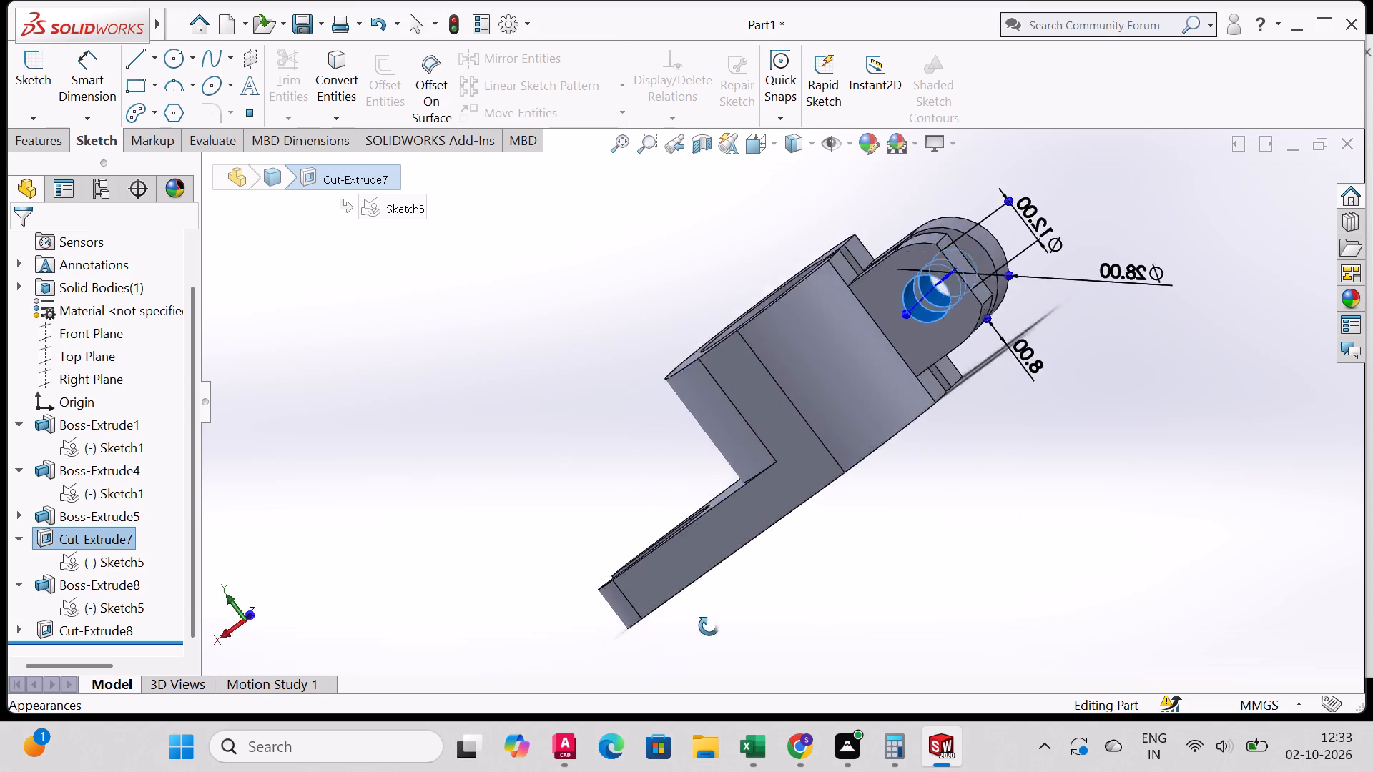
middle_drag(709, 626, 718, 655)
scroll(790, 676, down, 1)
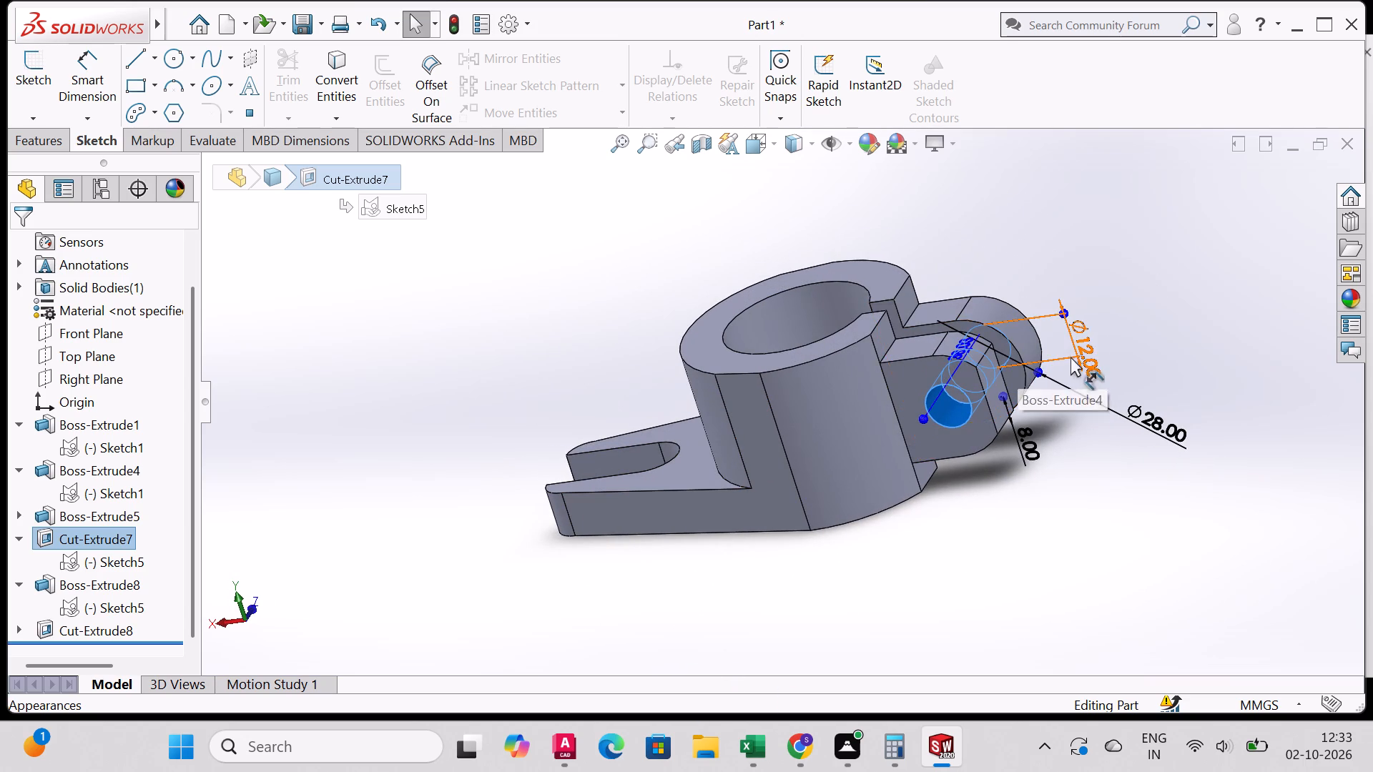
middle_drag(1095, 353, 931, 600)
key(ctrl+8)
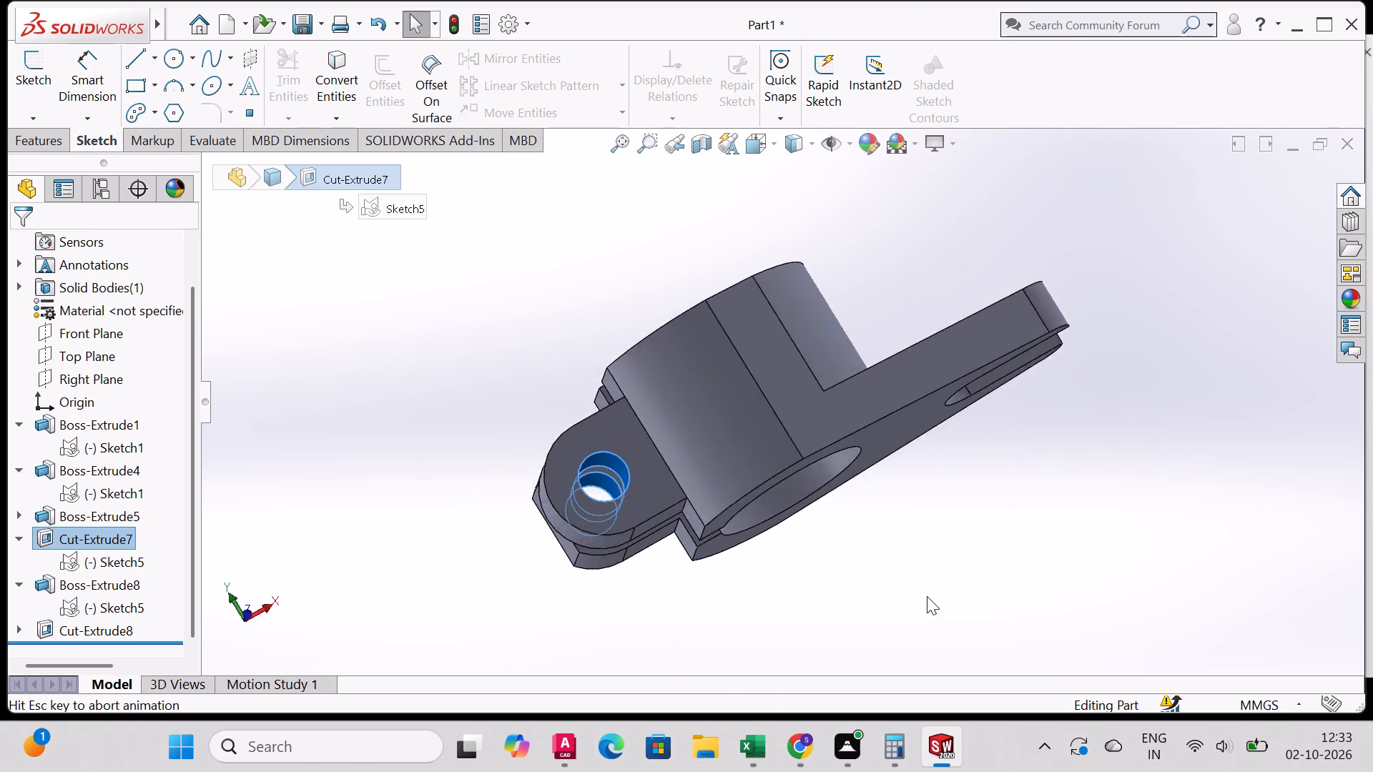
key(ctrl+7)
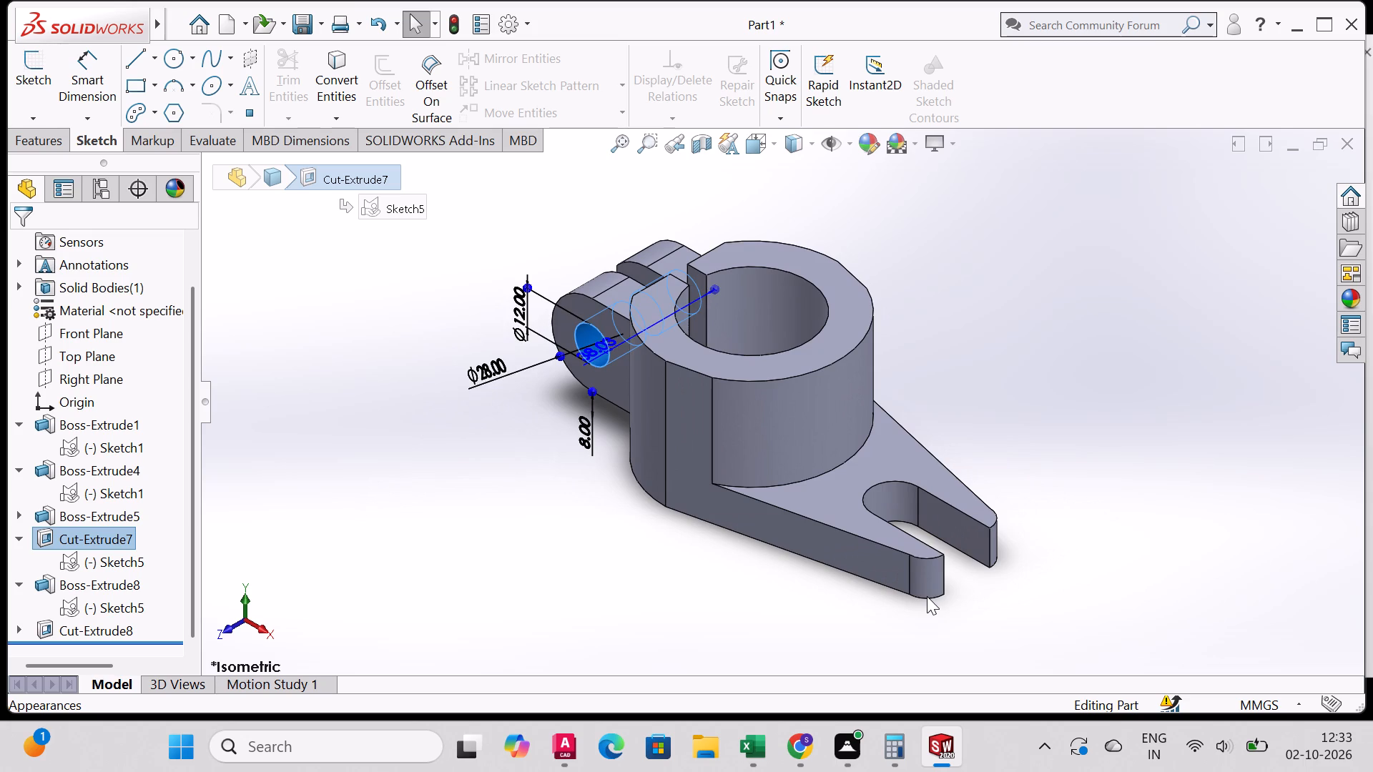
key(ctrl+6)
key(ctrl+5)
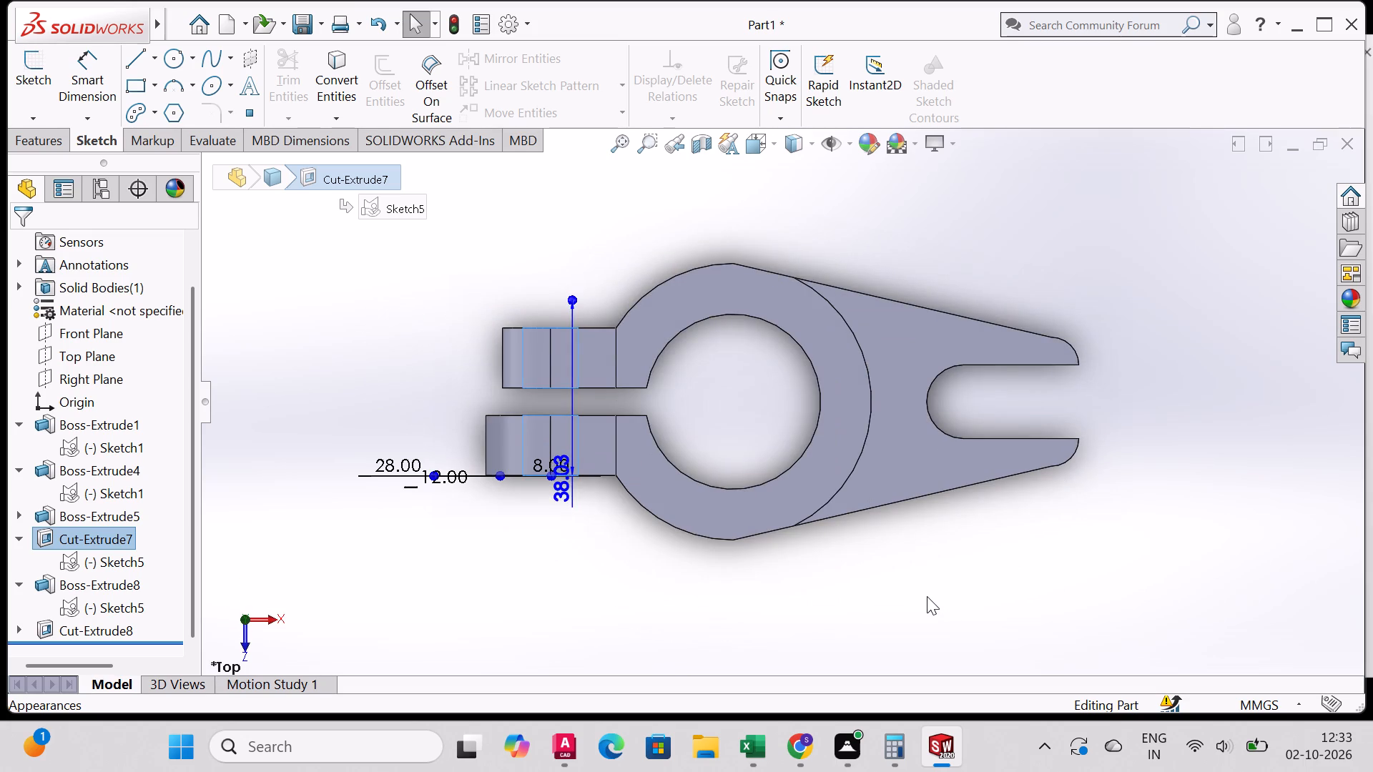
key(ctrl+4)
key(ctrl+3)
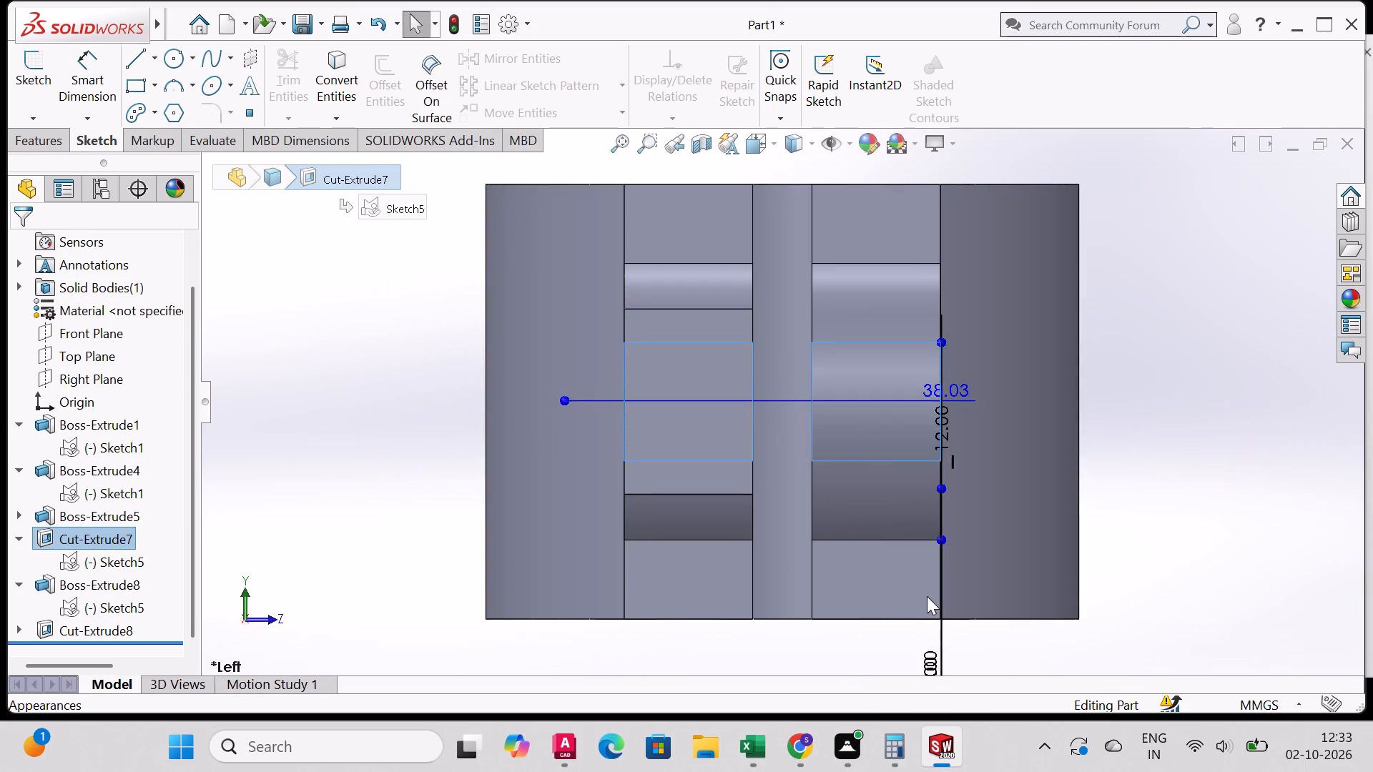
key(ctrl+2)
key(ctrl+1)
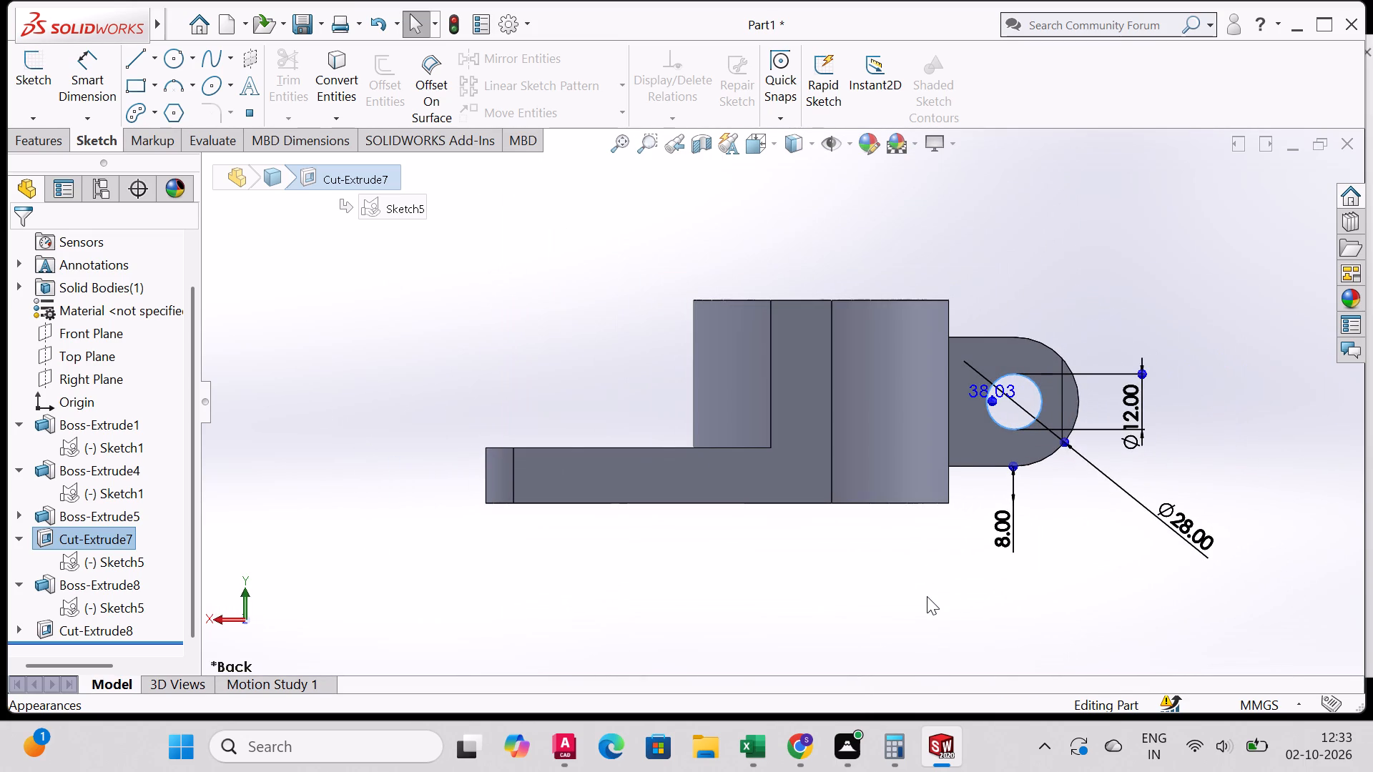
middle_drag(779, 563, 832, 626)
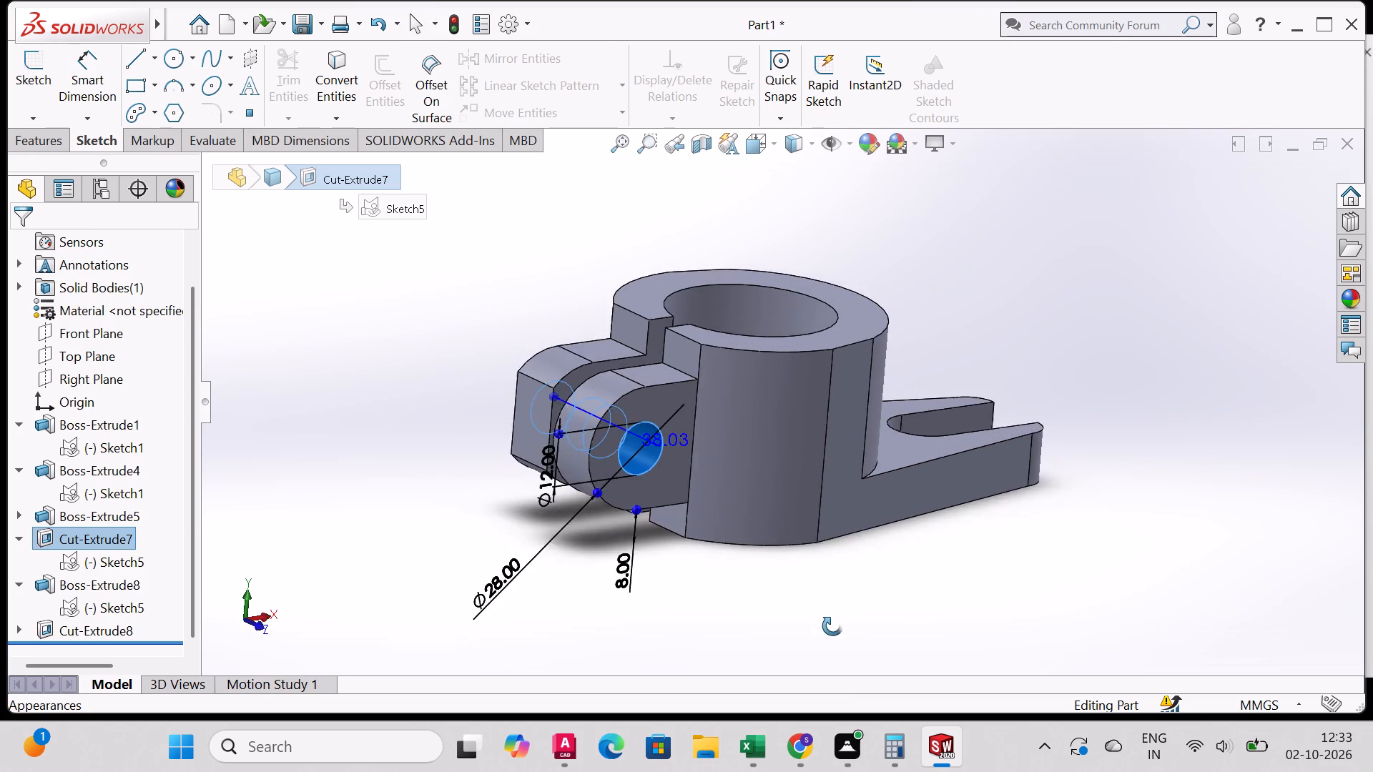
middle_drag(832, 626, 838, 681)
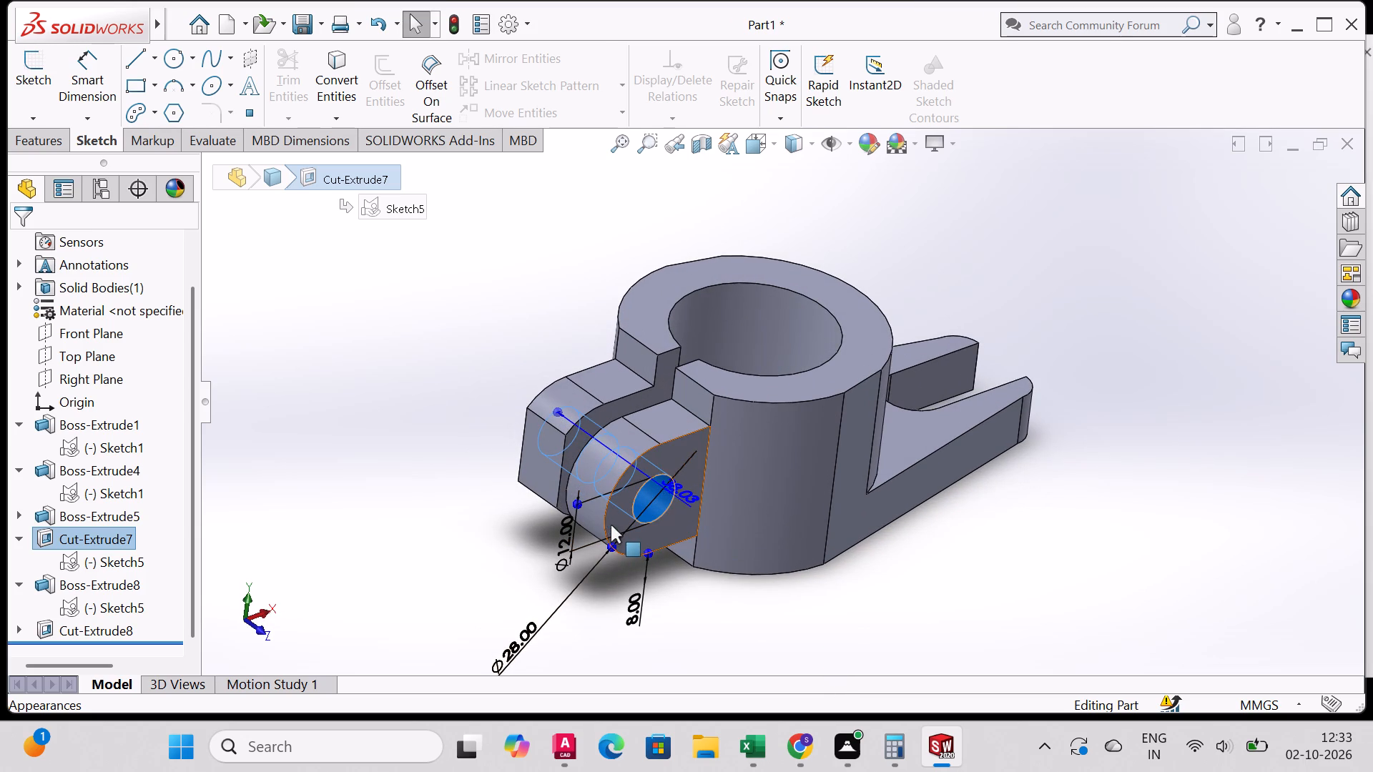
middle_drag(664, 533, 639, 510)
scroll(618, 512, up, 1)
key(Escape)
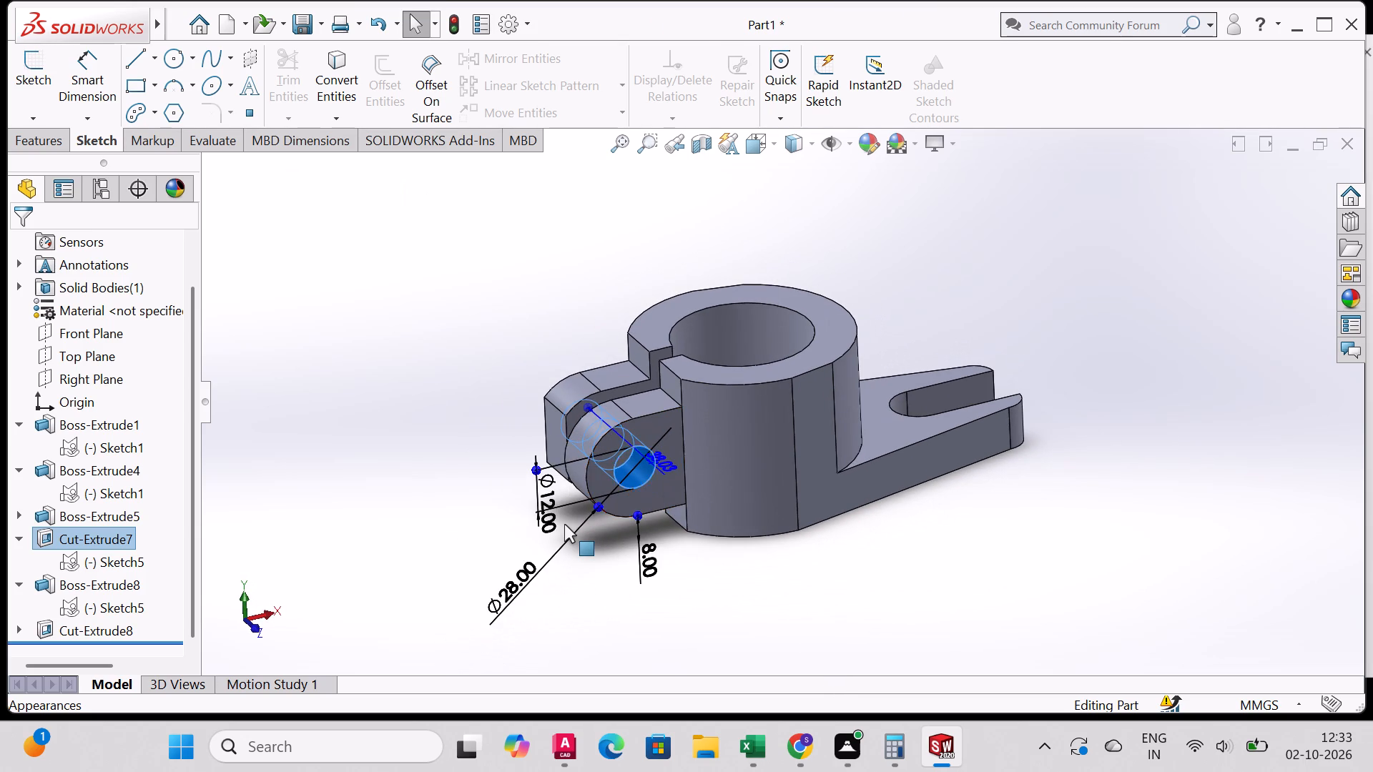
key(Escape)
key(Escape)
key(Escape)
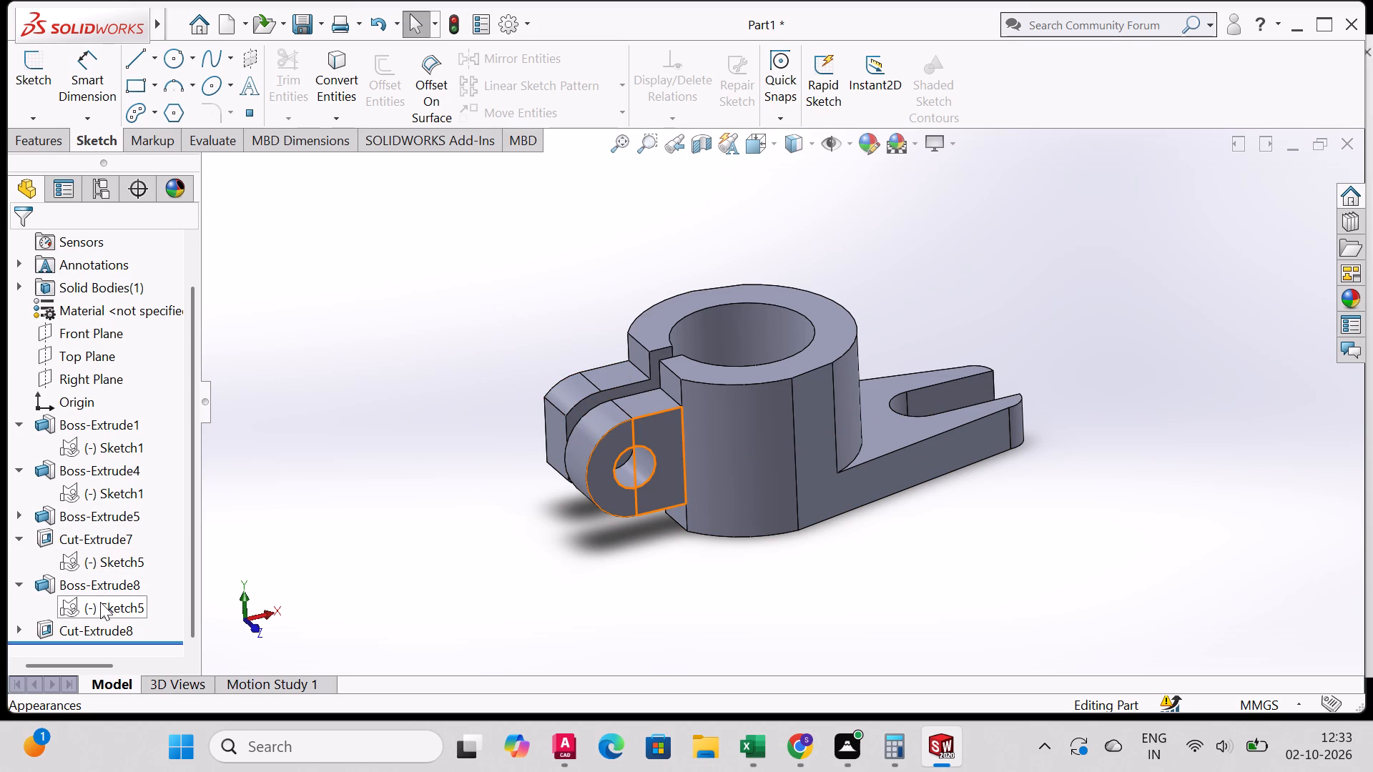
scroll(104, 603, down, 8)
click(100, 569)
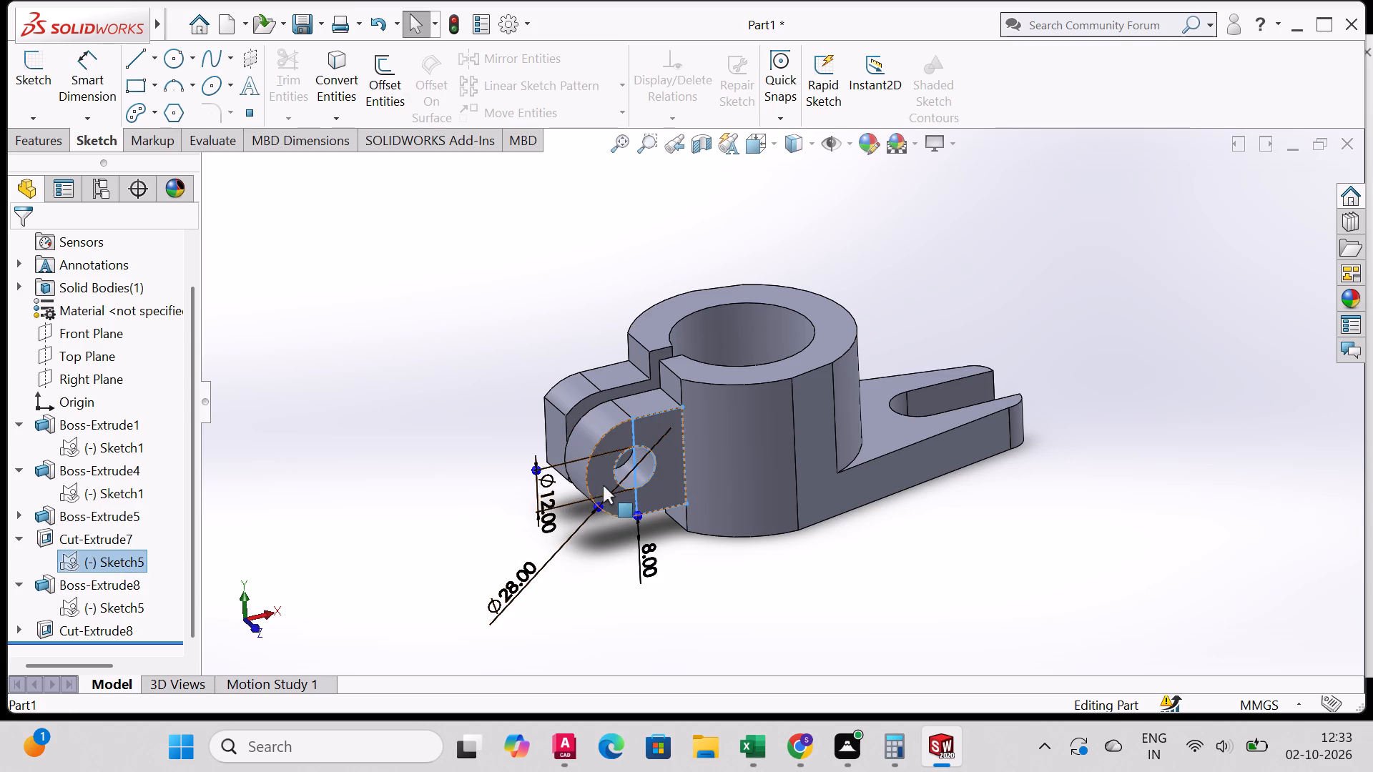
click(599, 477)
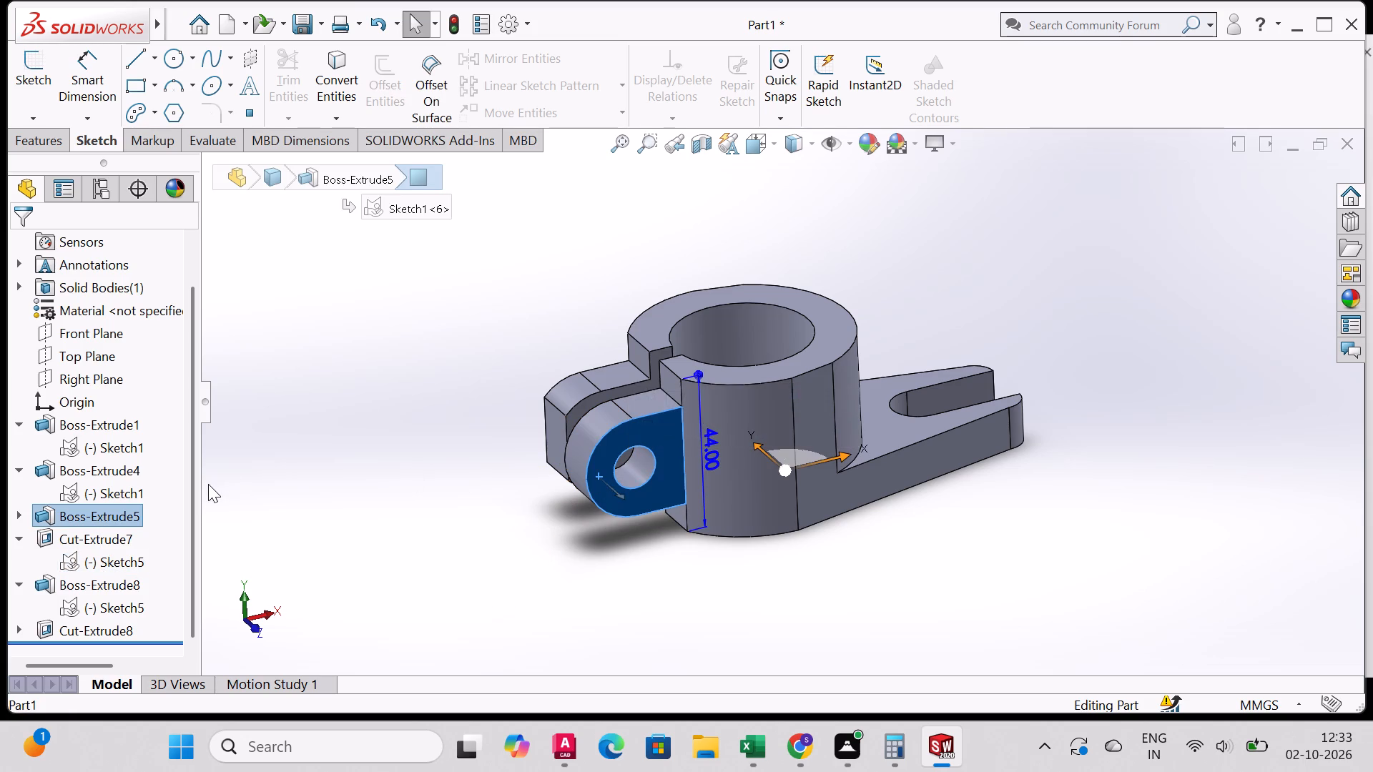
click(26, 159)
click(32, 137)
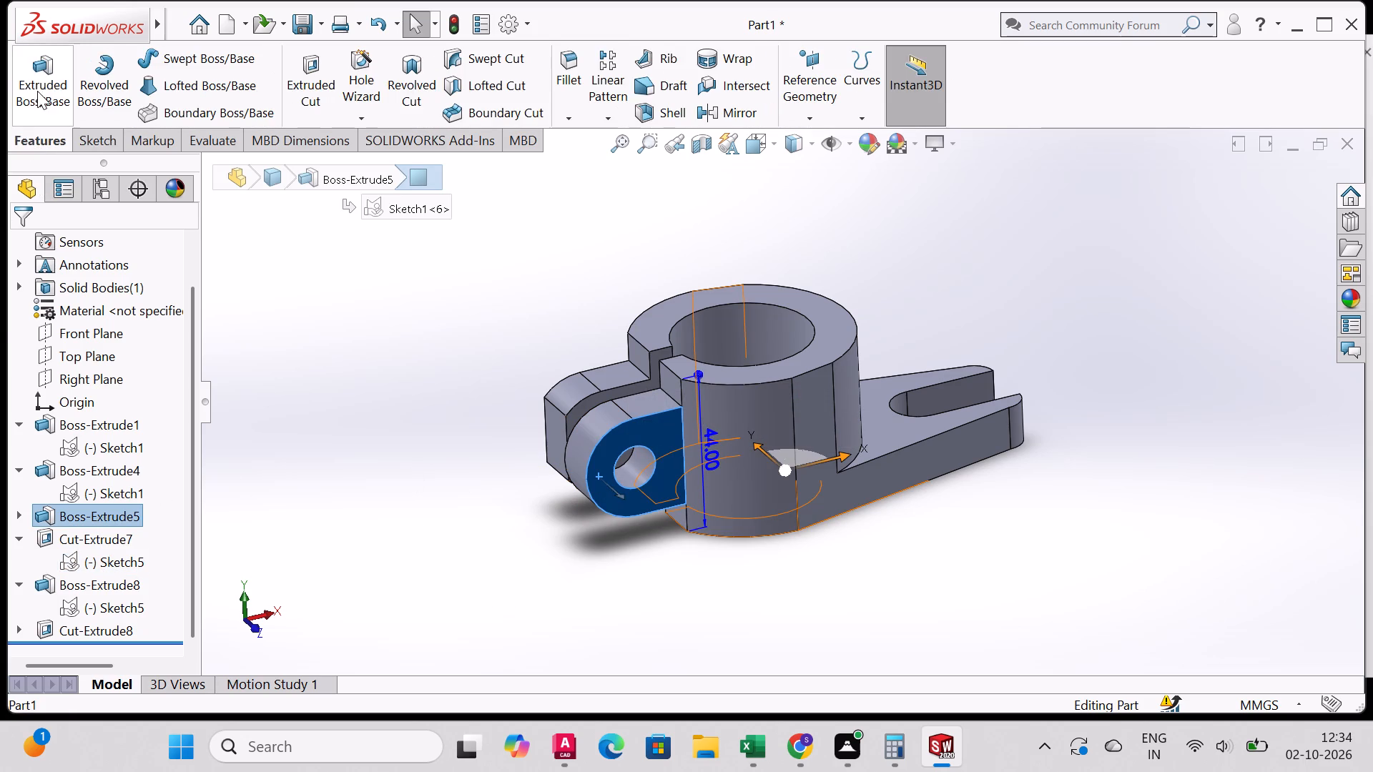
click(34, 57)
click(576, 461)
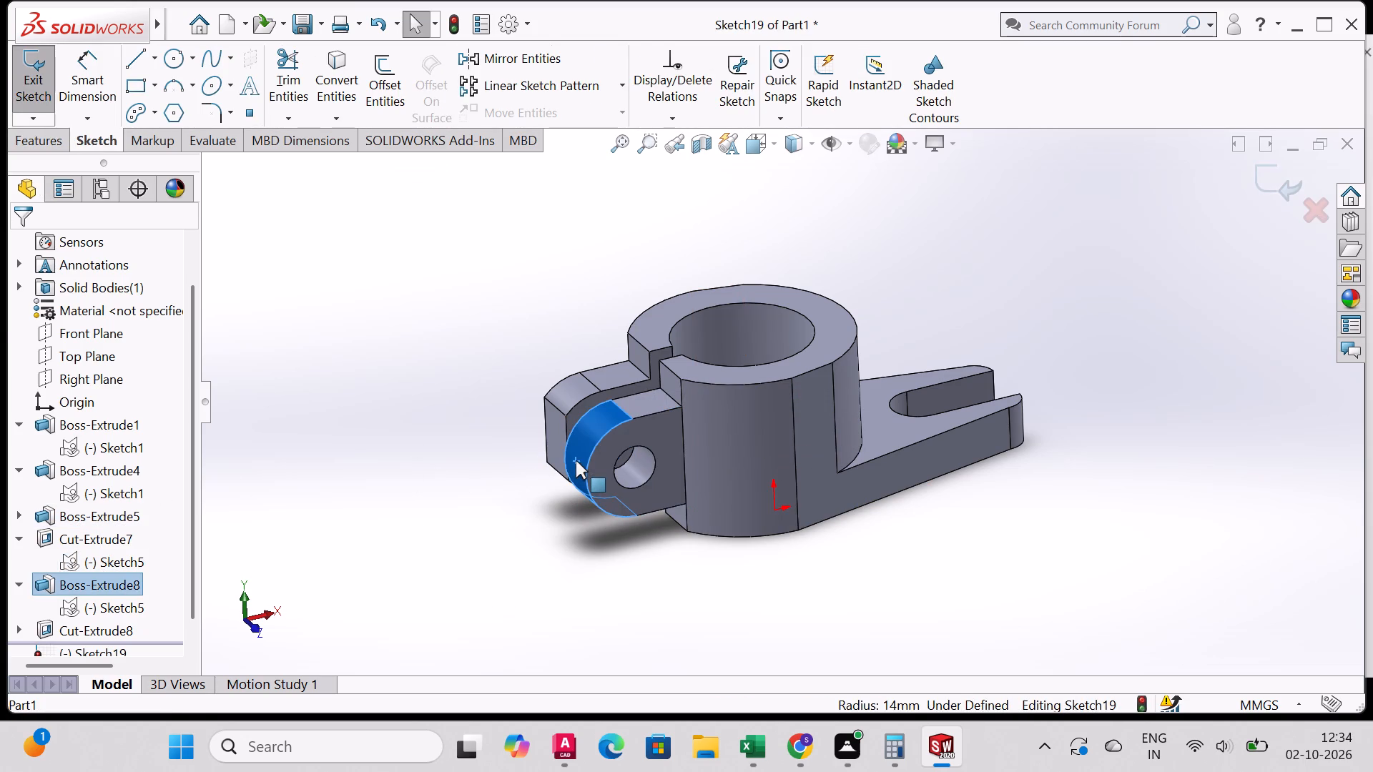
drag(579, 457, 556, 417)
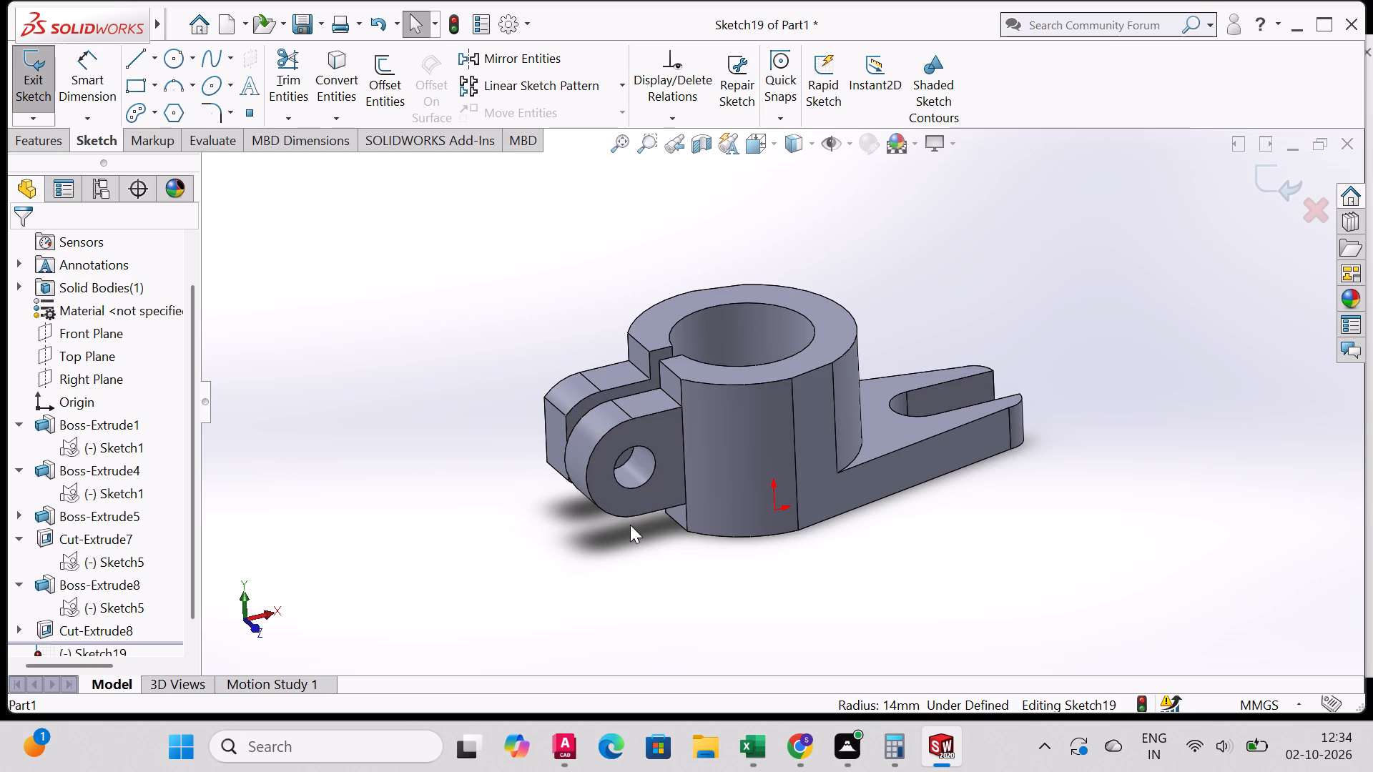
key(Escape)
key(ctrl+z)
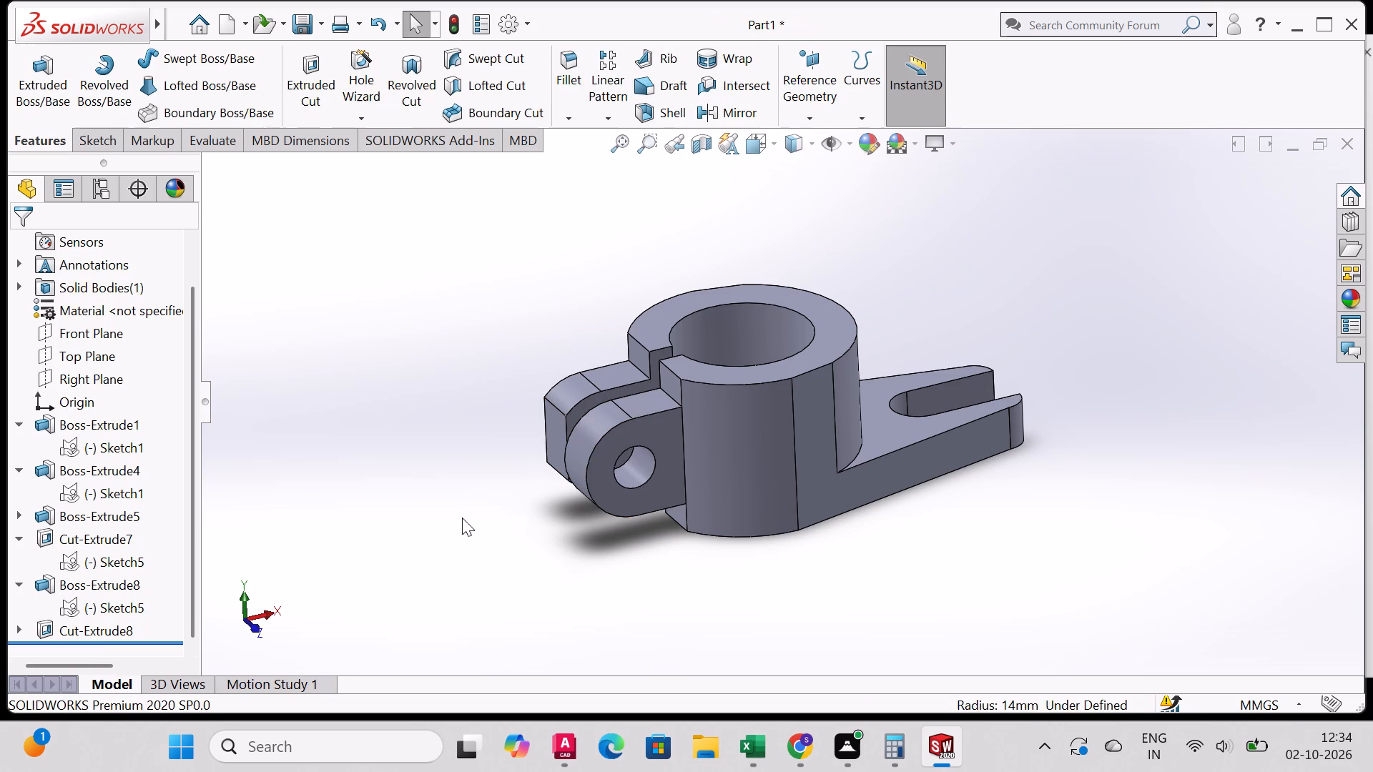
Undo the lug-rounding cut and the rounded lug boss extrusion, going back to the square lugs with the pin hole.
key(ctrl+z)
key(ctrl+z)
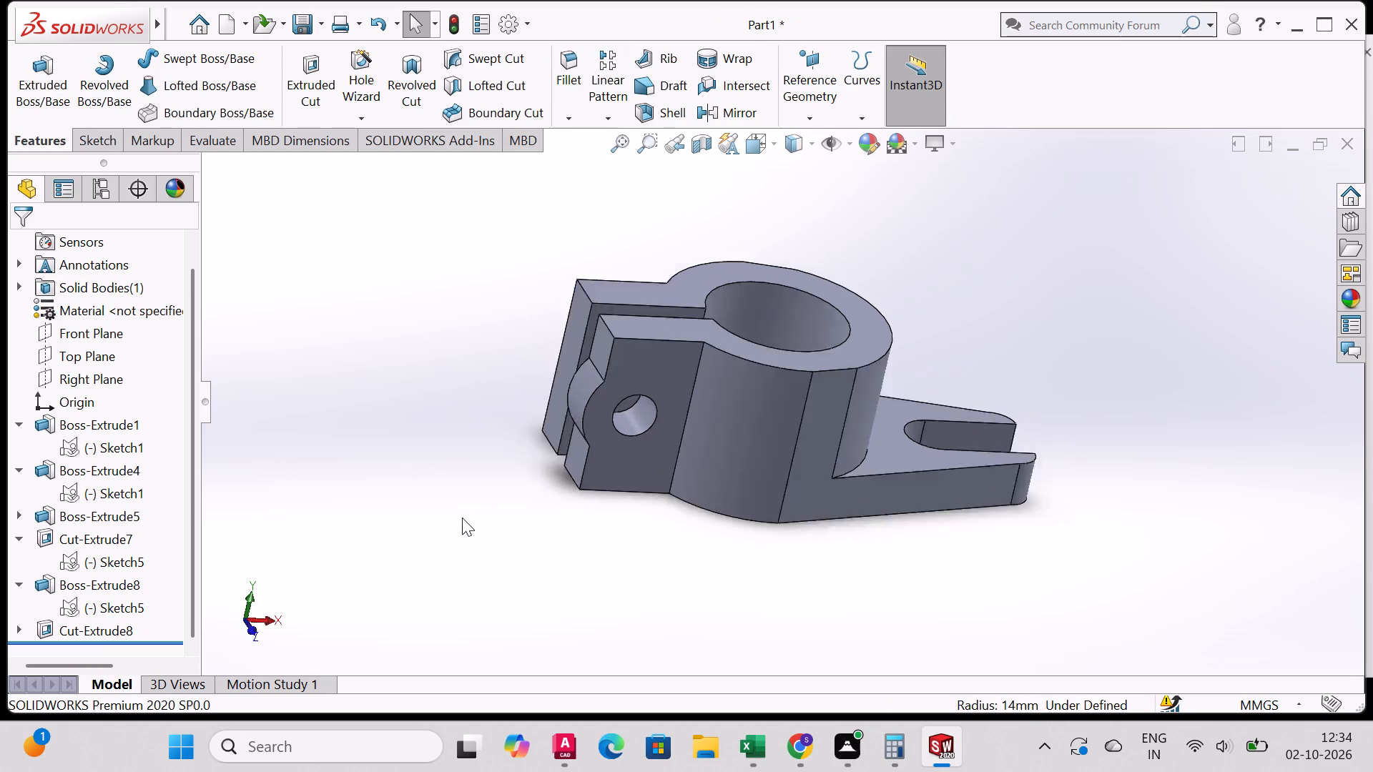
key(ctrl+z)
key(ctrl+z)
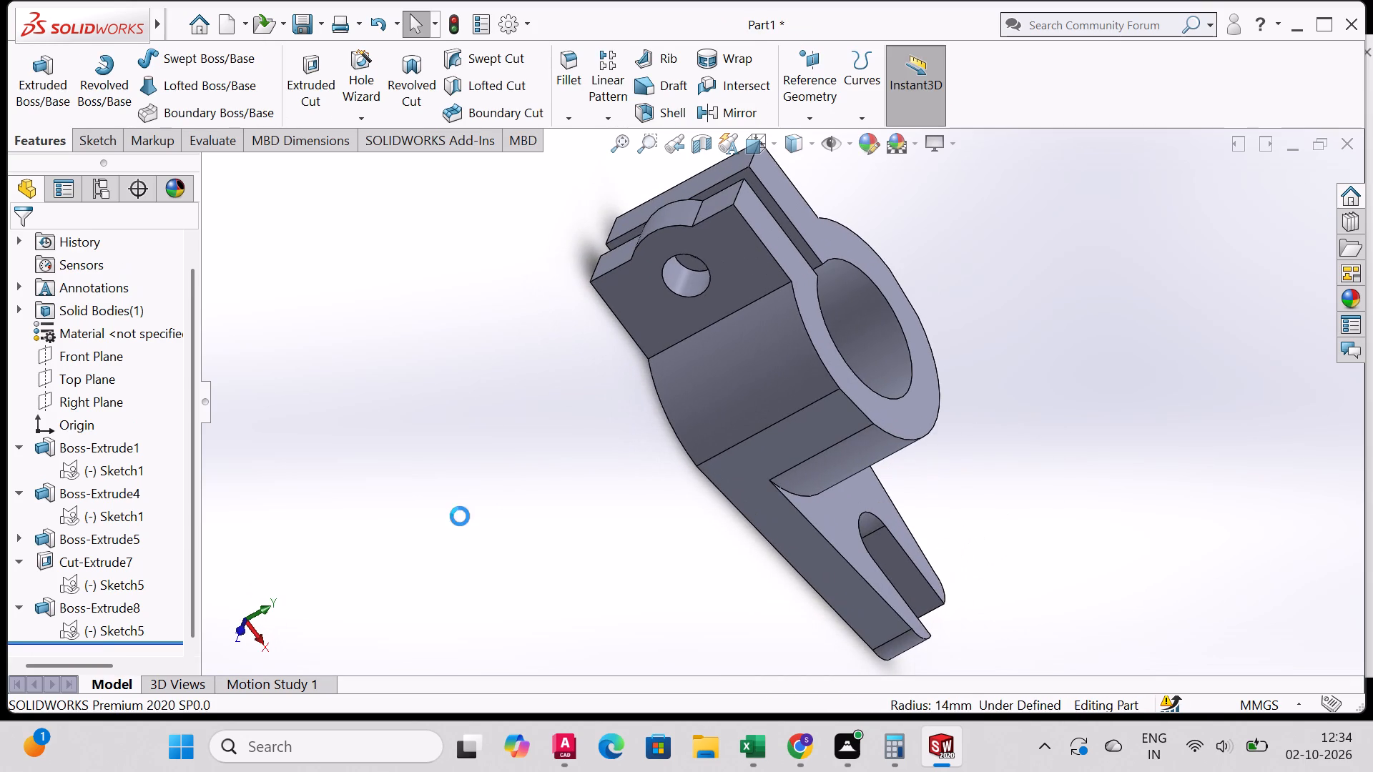
key(ctrl+z)
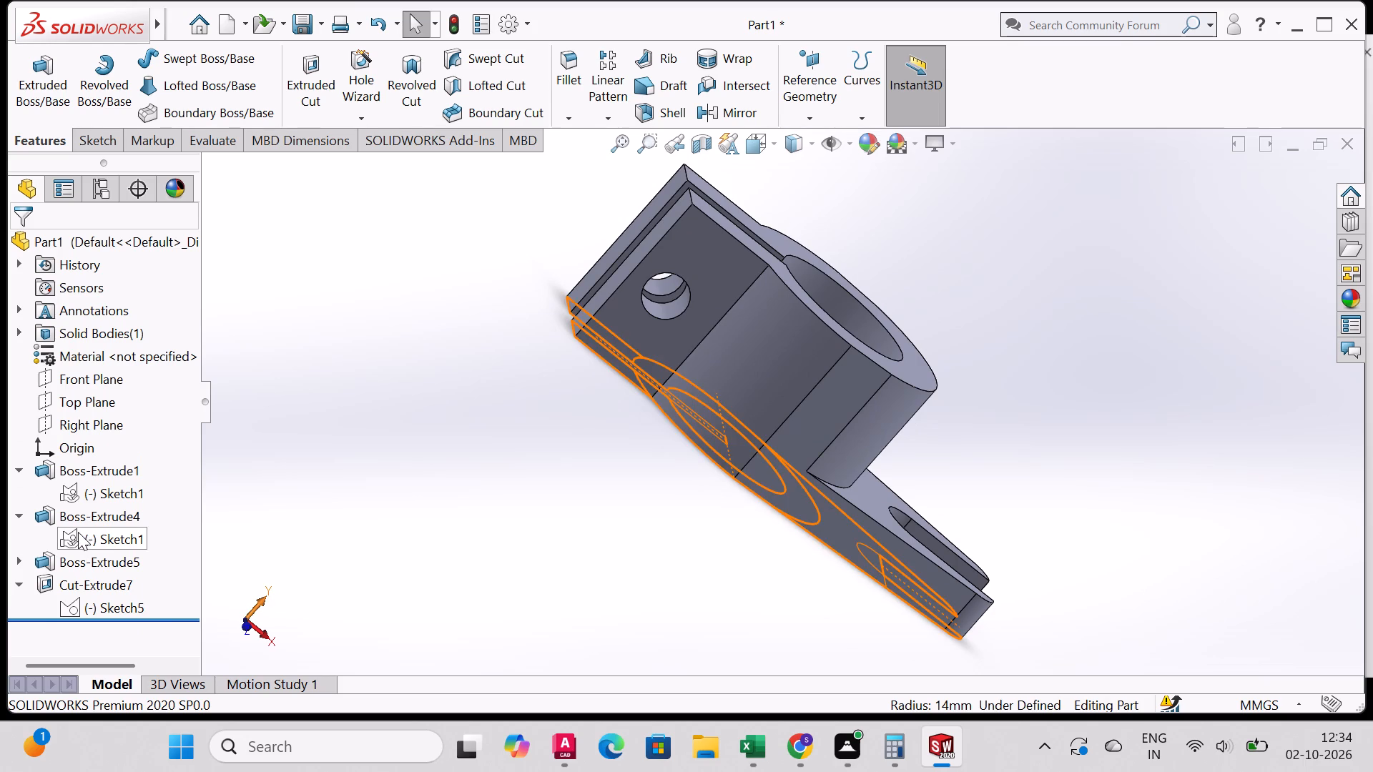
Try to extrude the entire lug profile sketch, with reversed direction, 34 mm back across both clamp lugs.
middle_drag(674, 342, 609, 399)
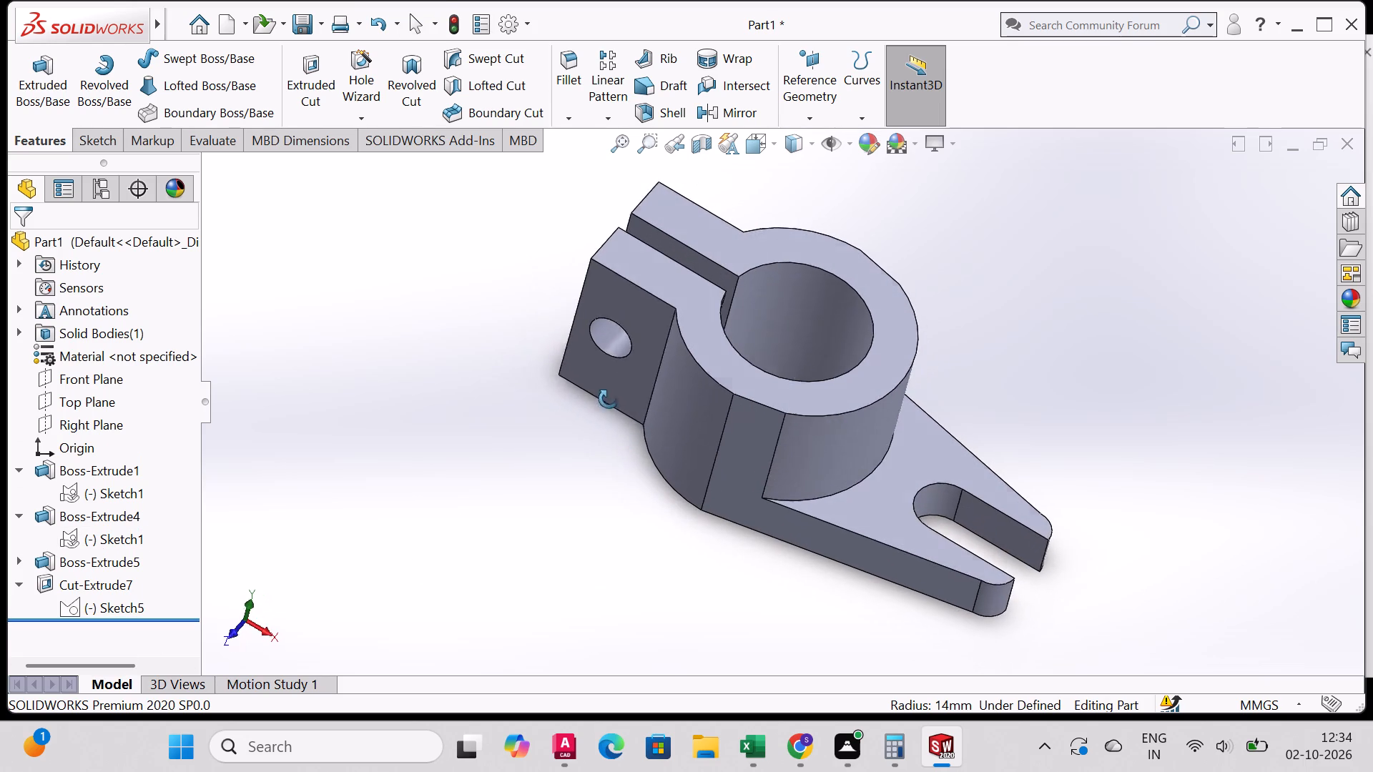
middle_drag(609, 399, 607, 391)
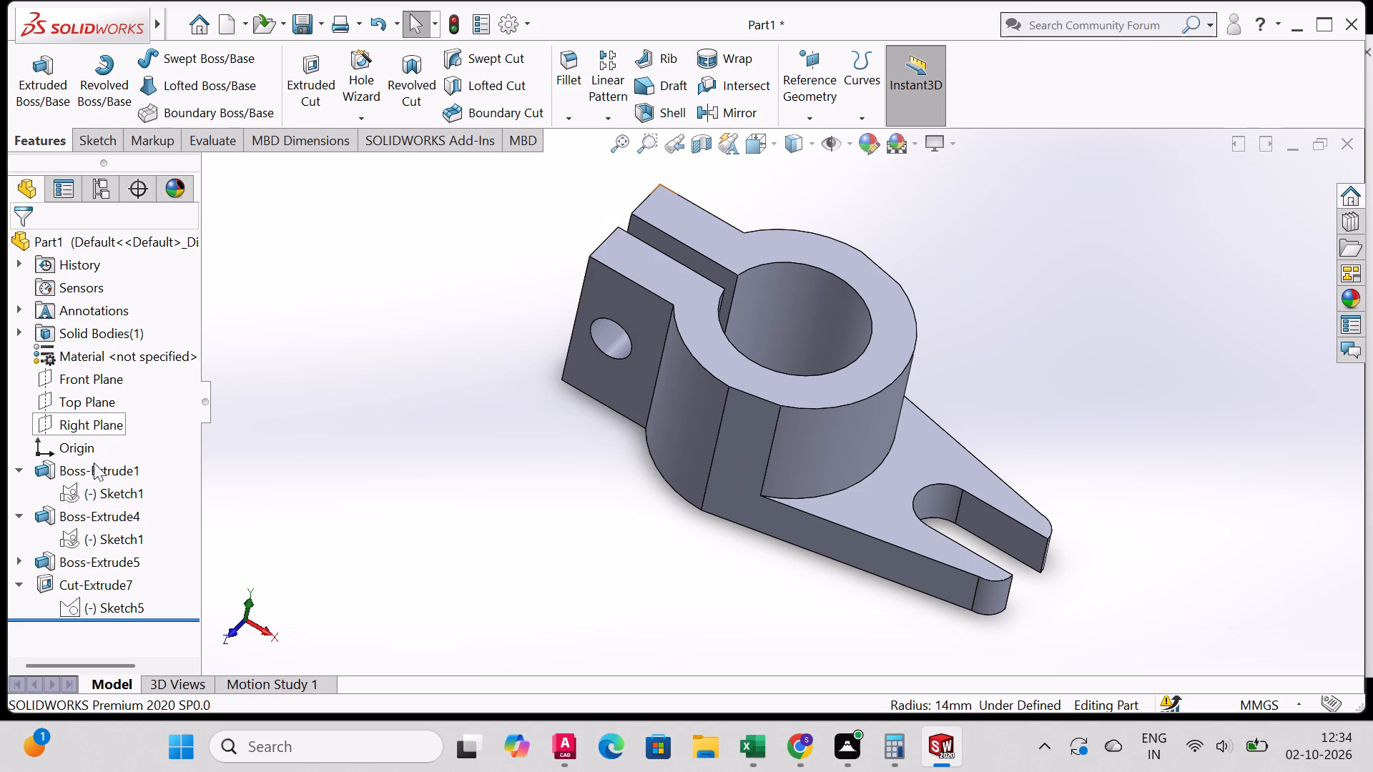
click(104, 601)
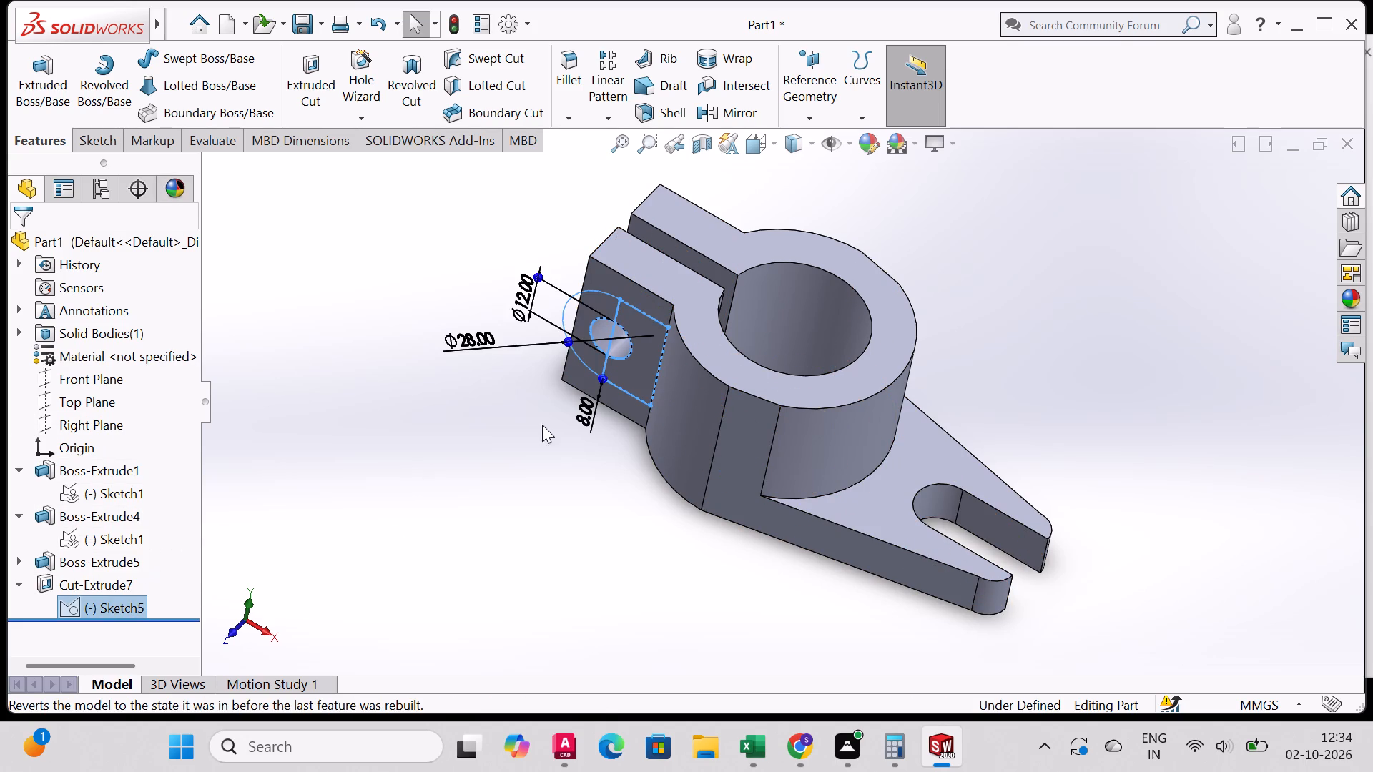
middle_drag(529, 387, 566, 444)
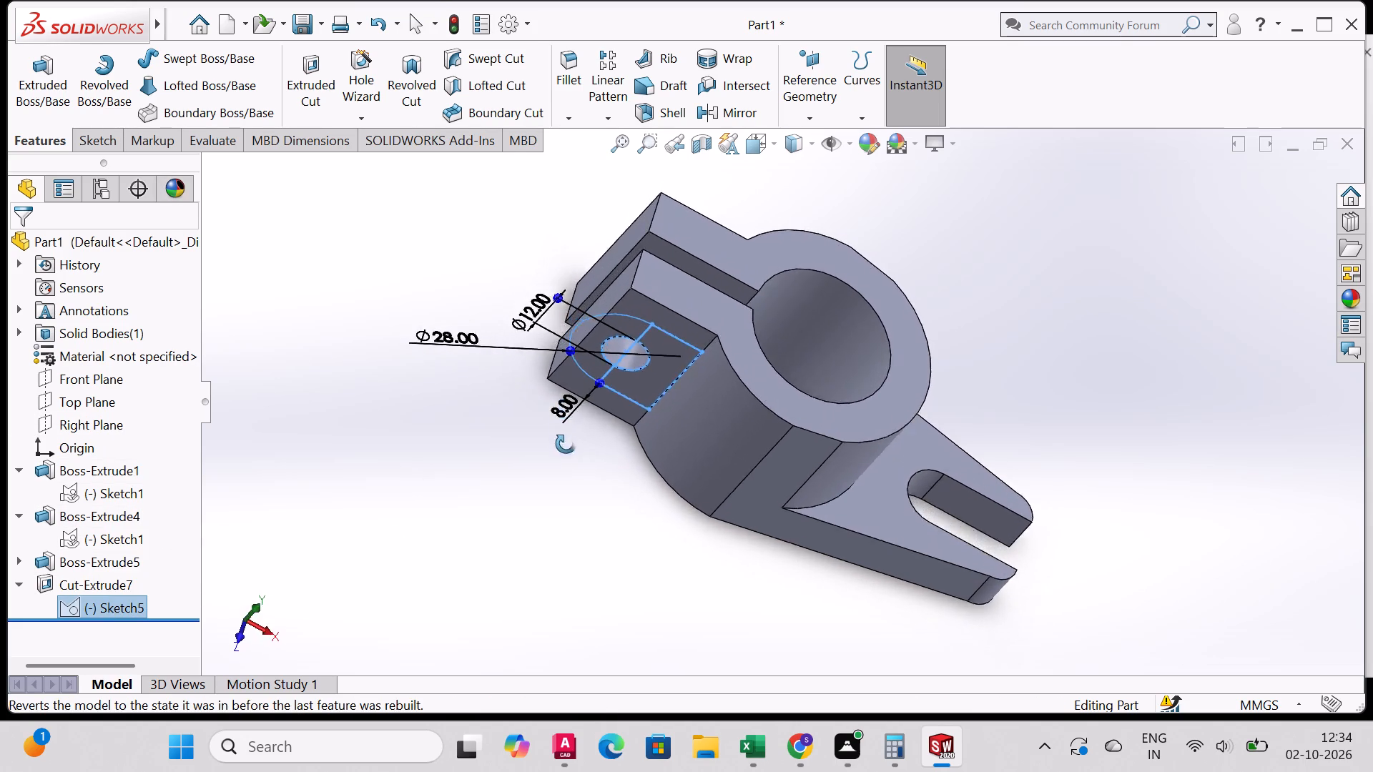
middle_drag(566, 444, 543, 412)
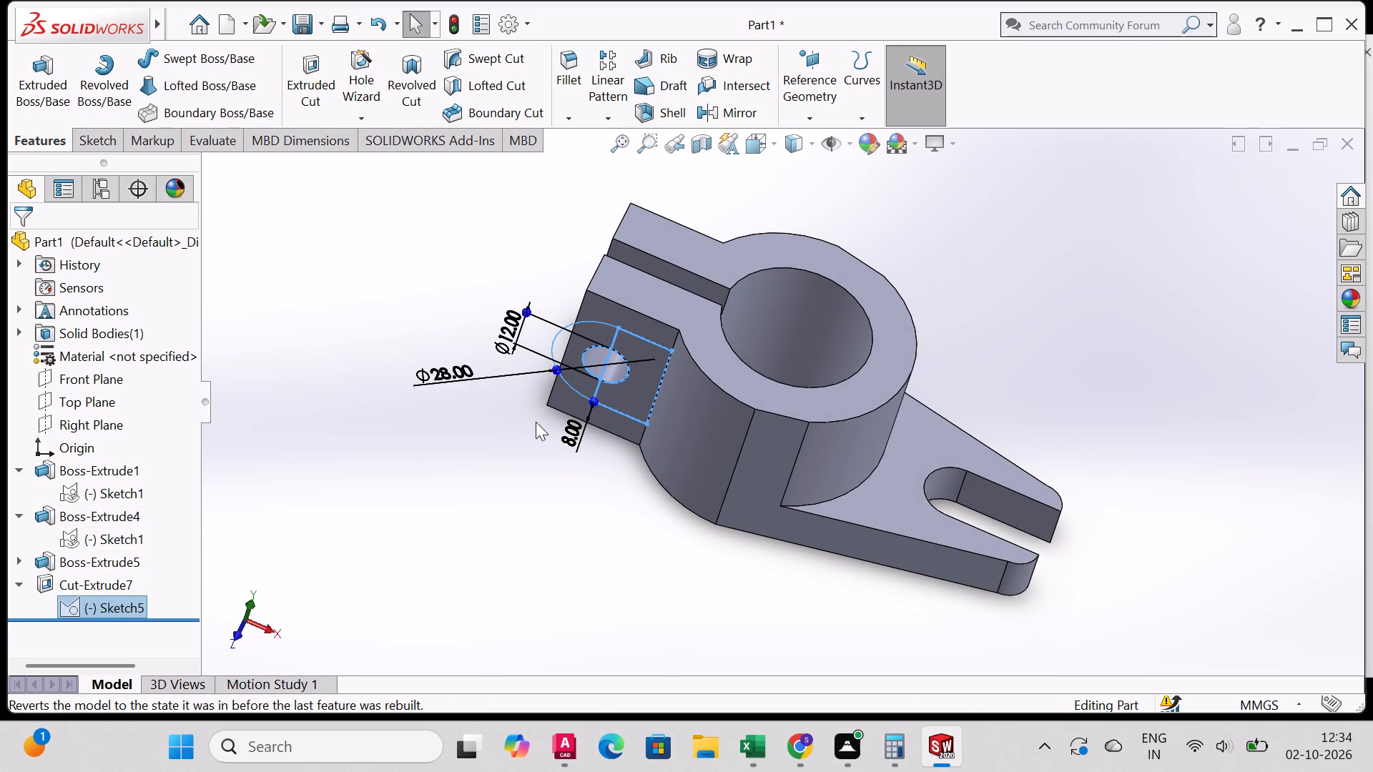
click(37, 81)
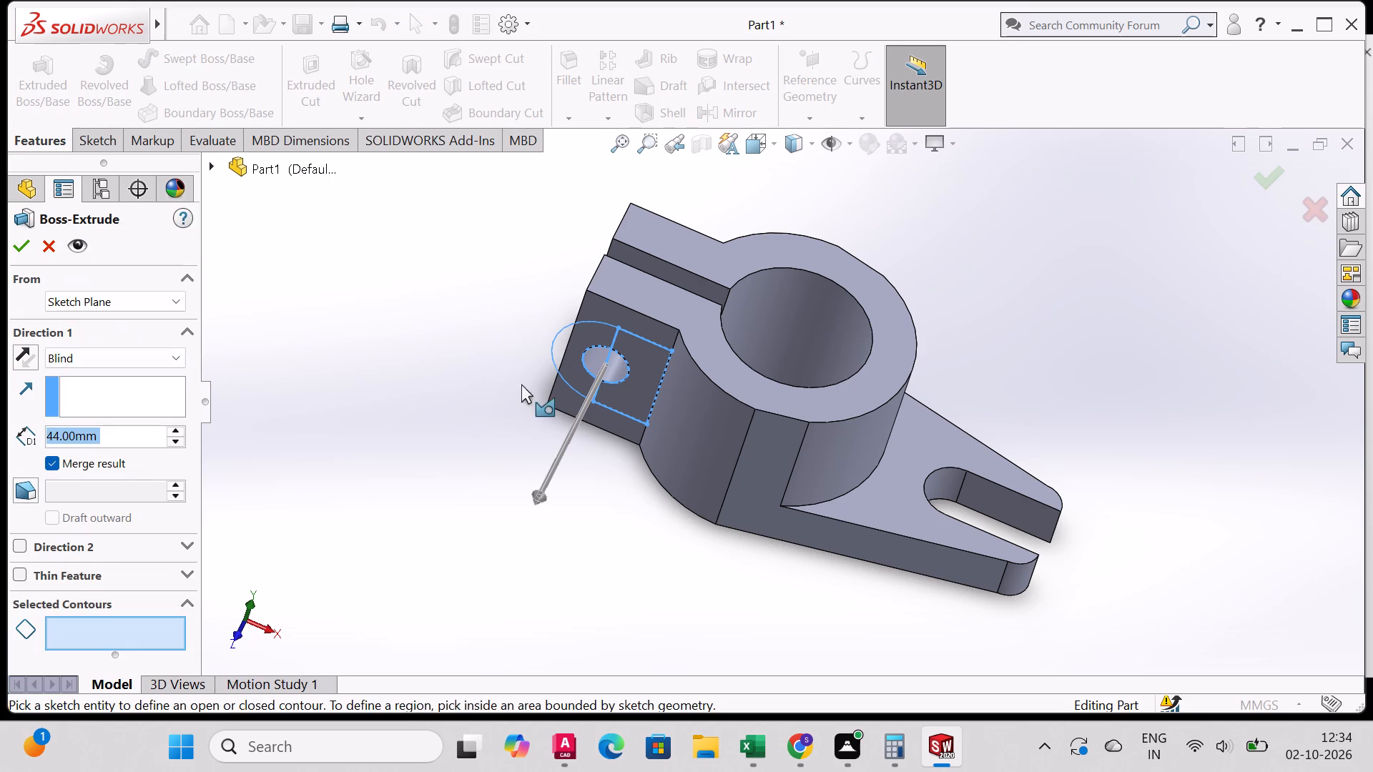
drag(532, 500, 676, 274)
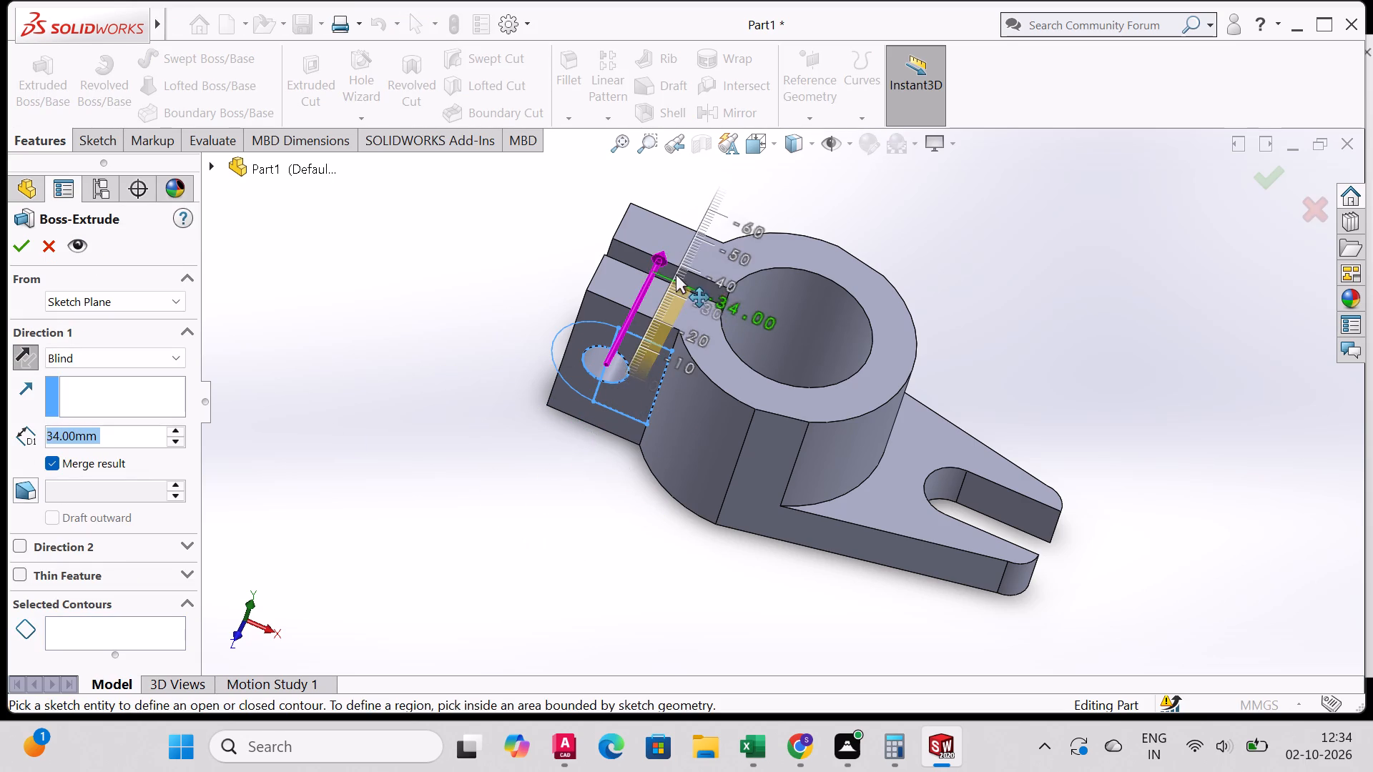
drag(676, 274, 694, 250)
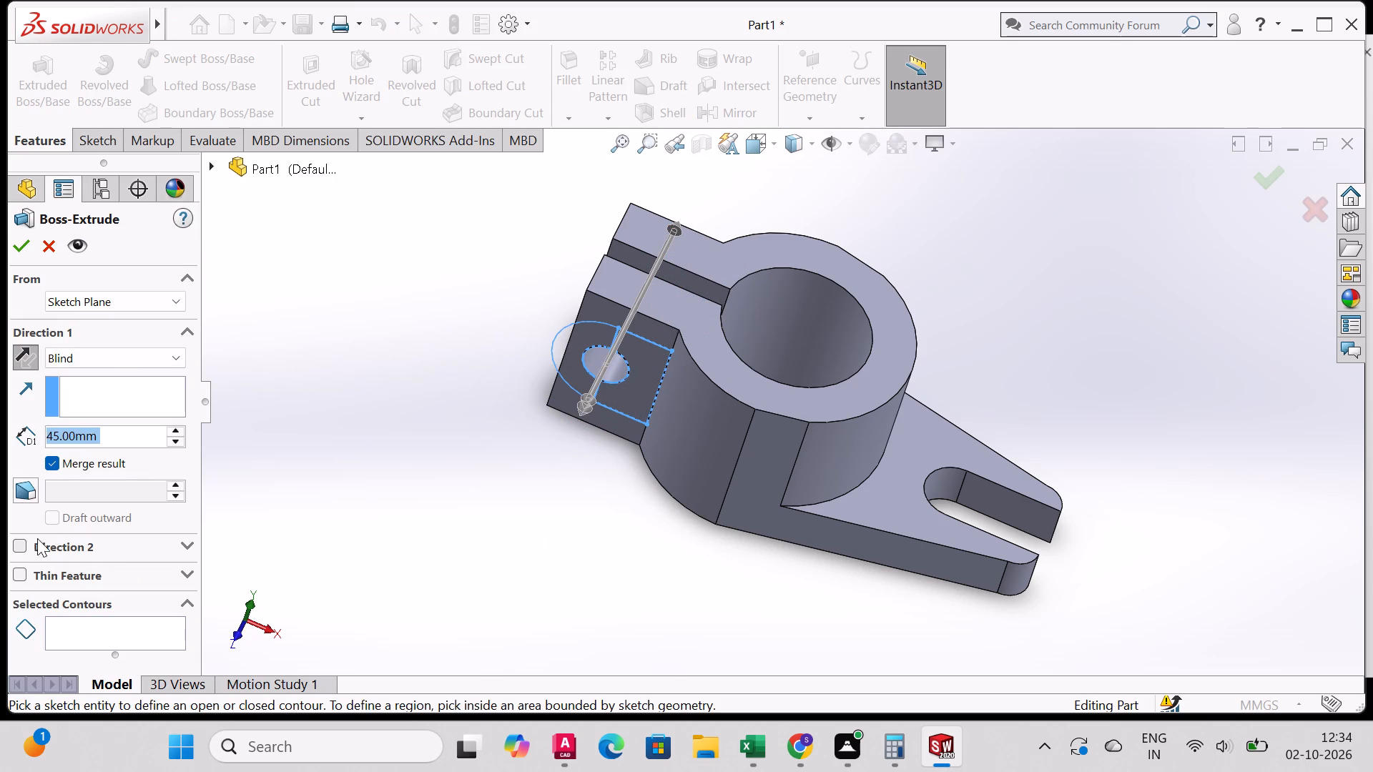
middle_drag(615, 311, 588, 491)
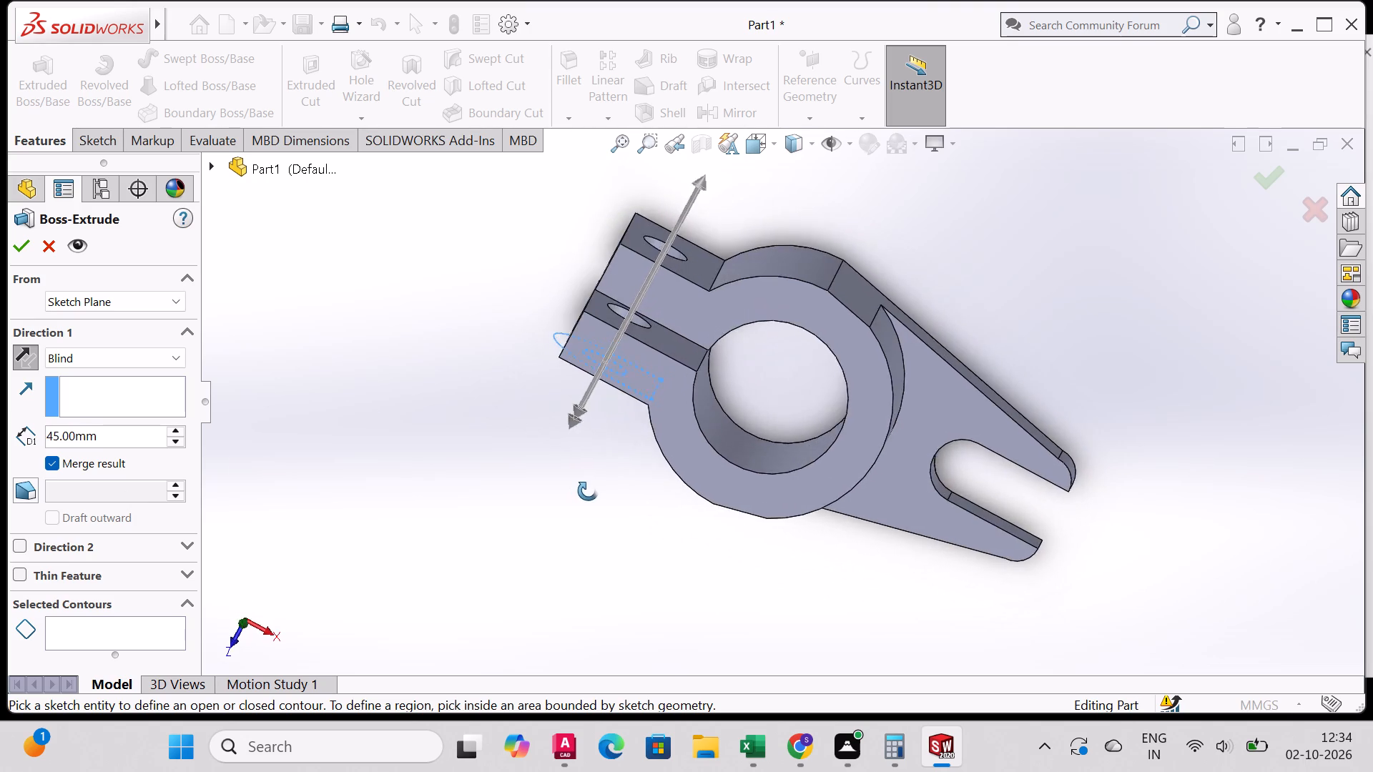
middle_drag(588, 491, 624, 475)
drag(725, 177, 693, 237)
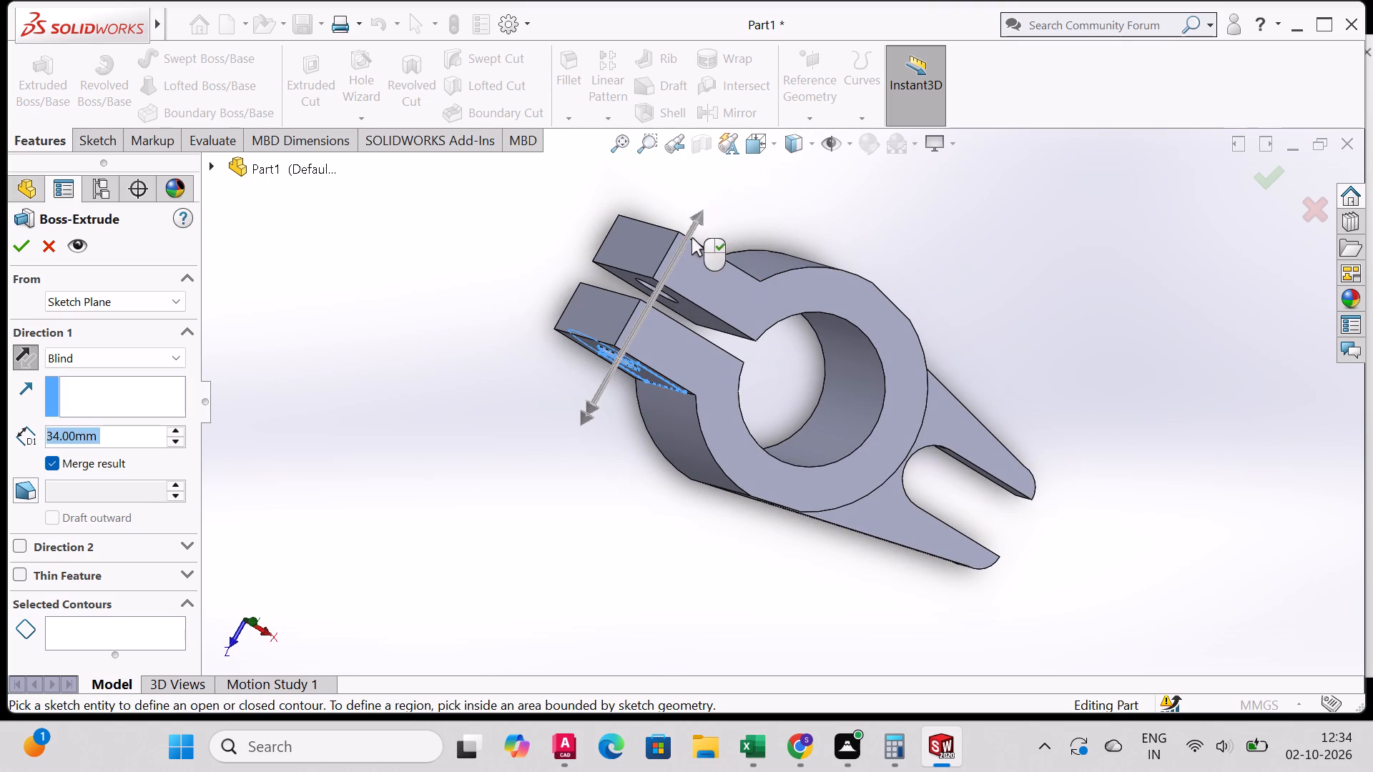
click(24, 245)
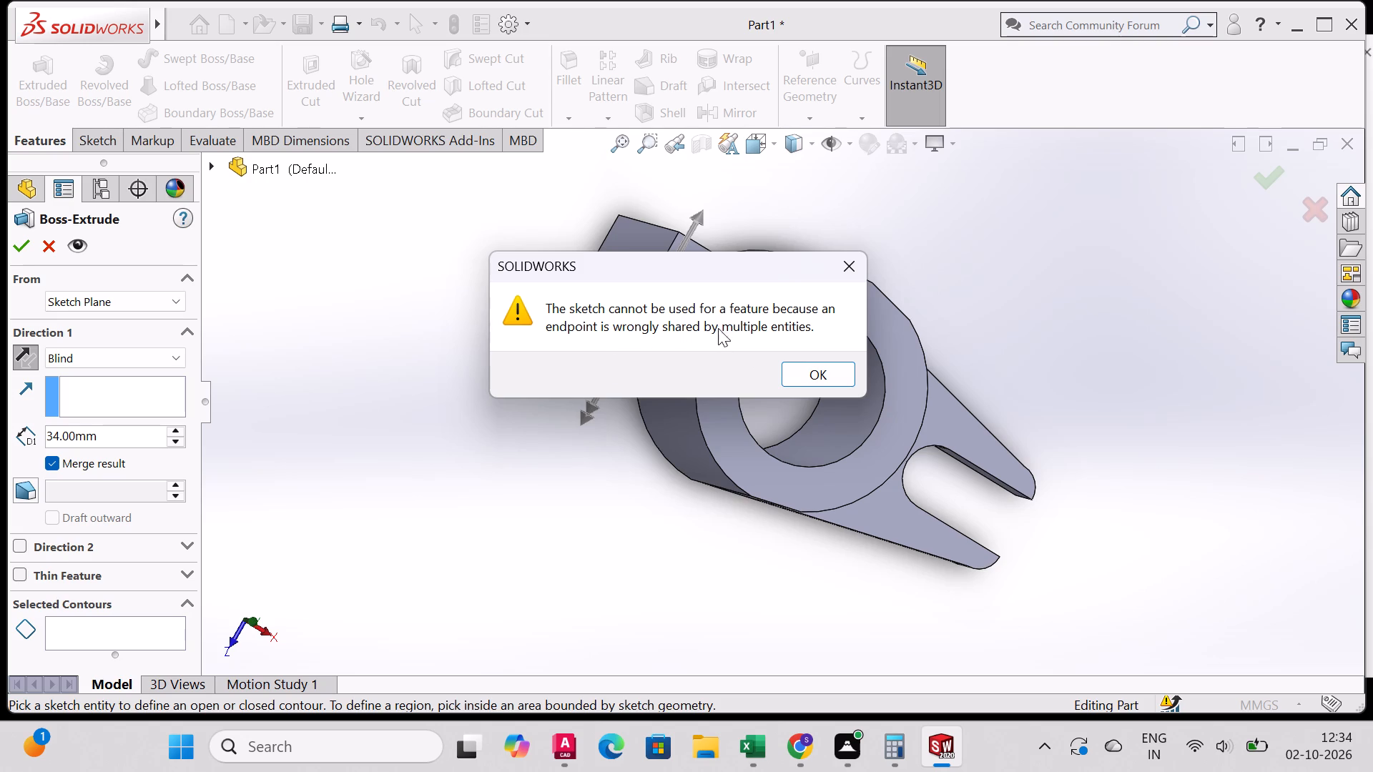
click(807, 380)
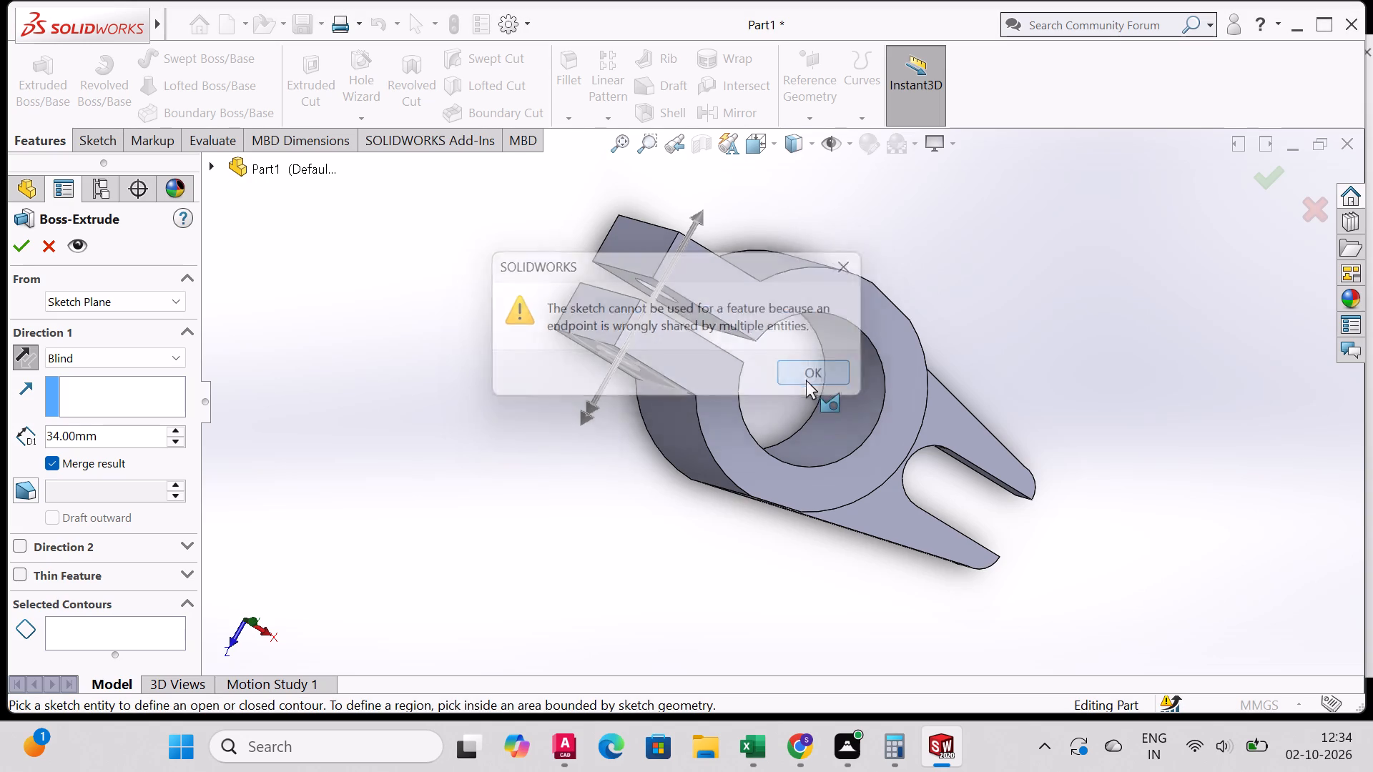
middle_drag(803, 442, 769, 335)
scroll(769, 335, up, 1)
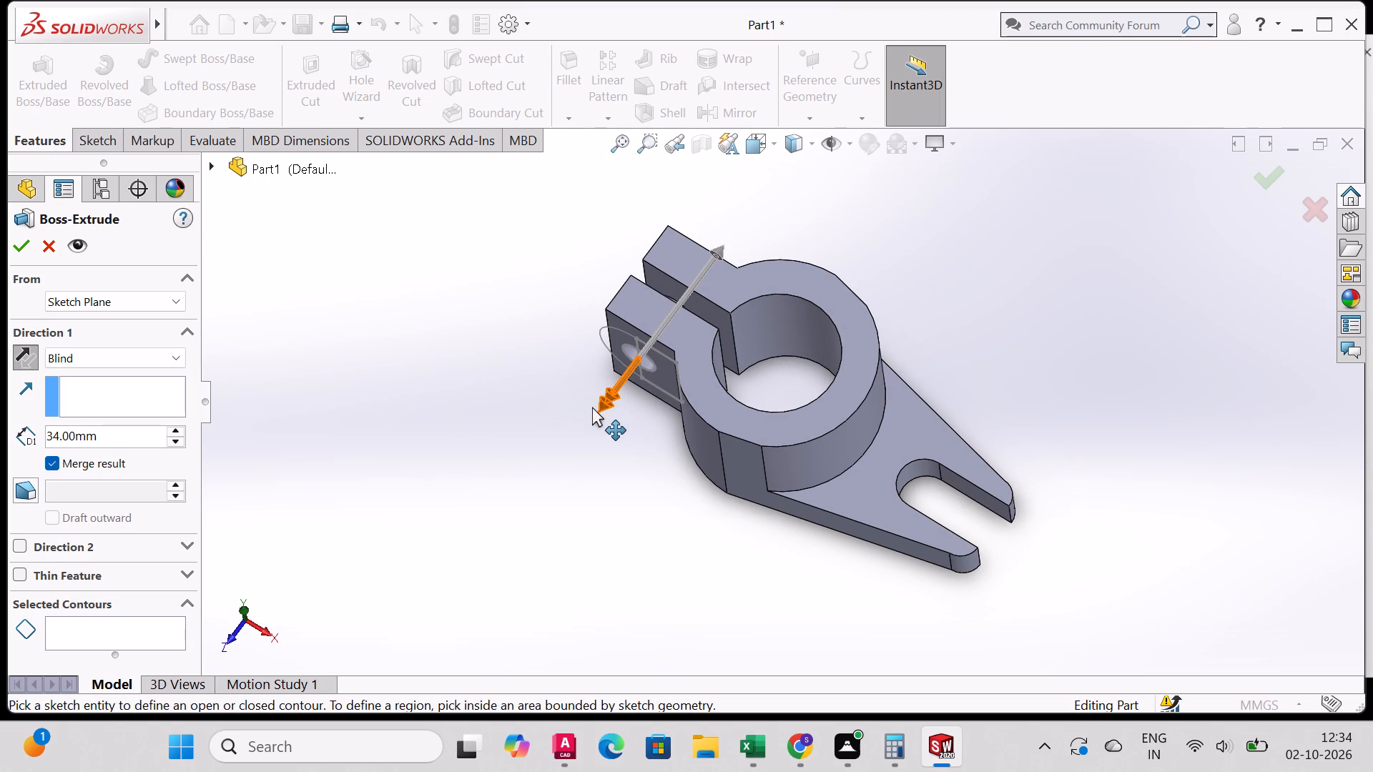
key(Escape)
Extrude the three lug profile regions around the pin hole 32 mm, reversed to run across both clamp lugs and merged with the body.
middle_drag(546, 384, 624, 351)
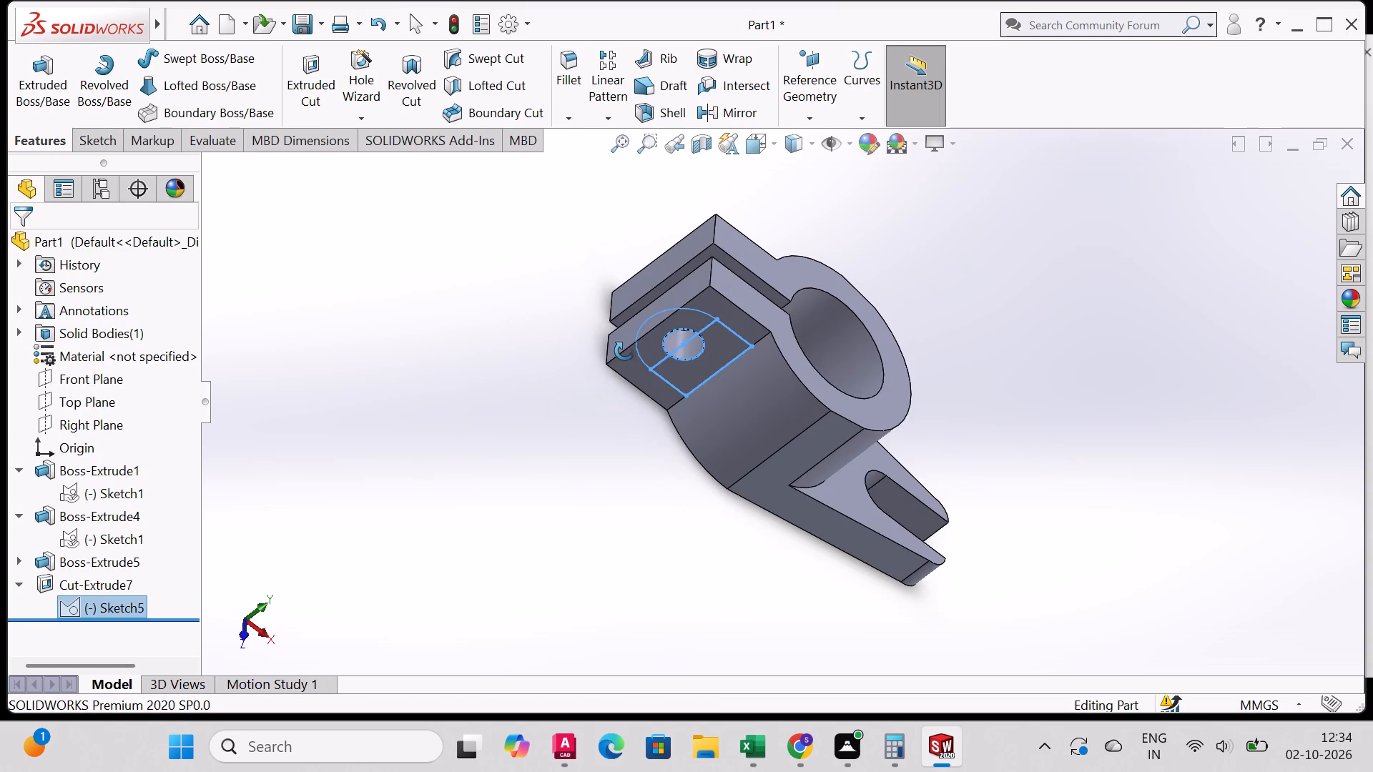
middle_drag(624, 351, 625, 354)
click(23, 76)
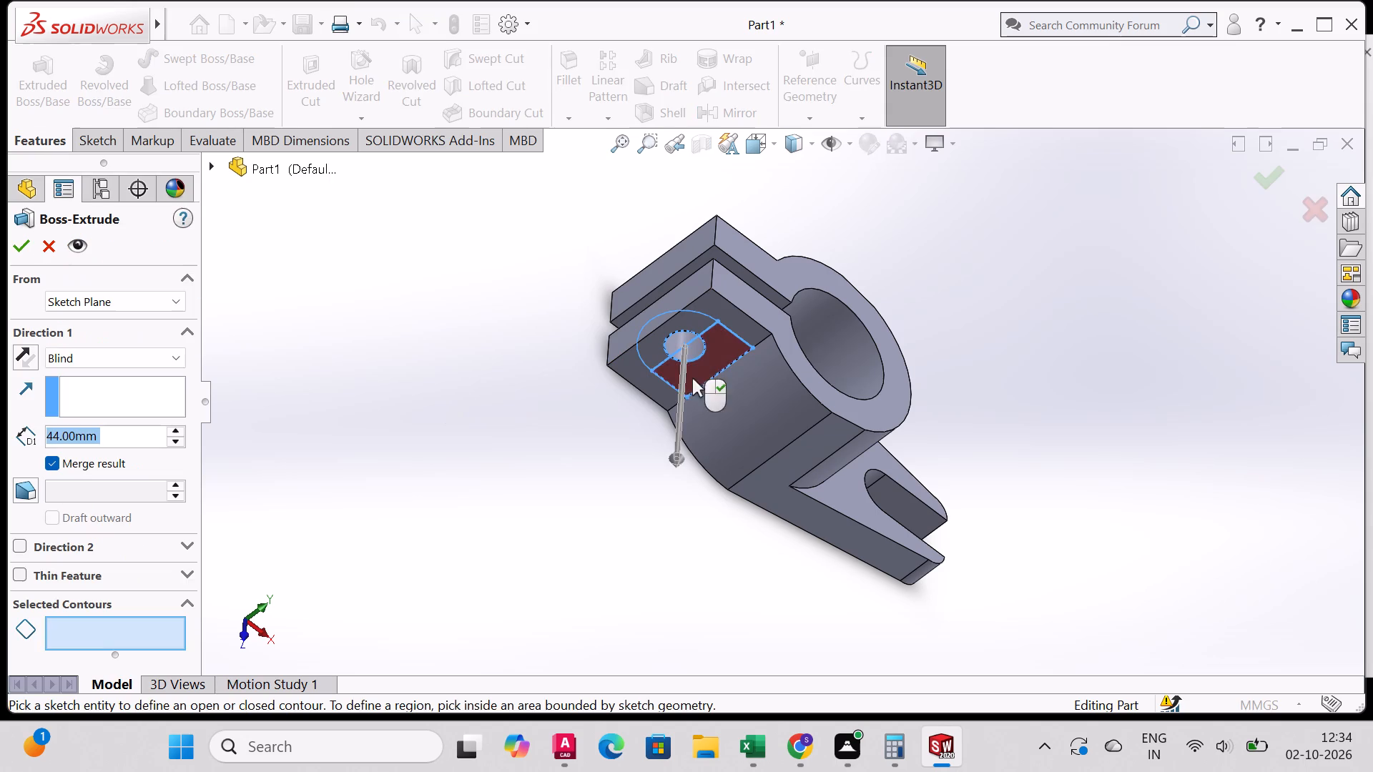
click(650, 350)
click(649, 330)
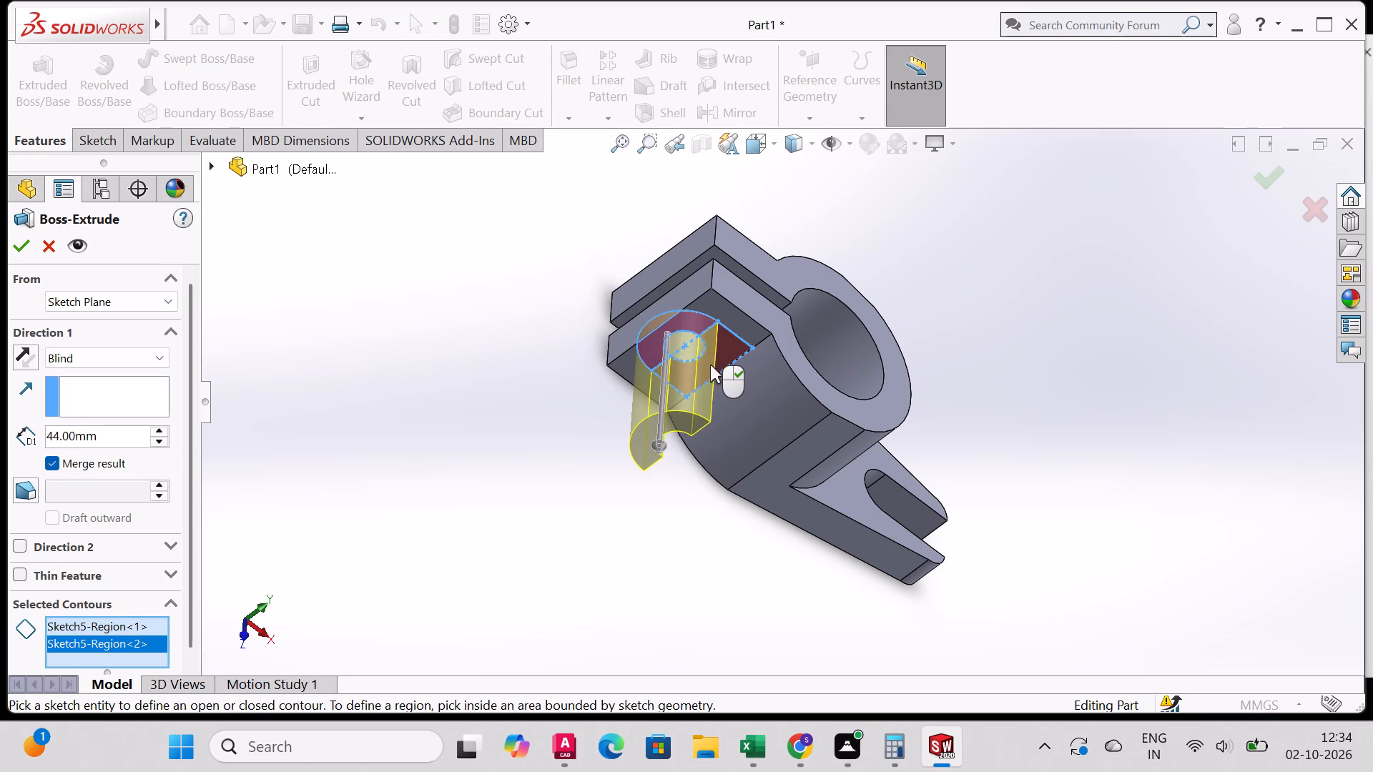
click(717, 360)
drag(679, 457, 712, 304)
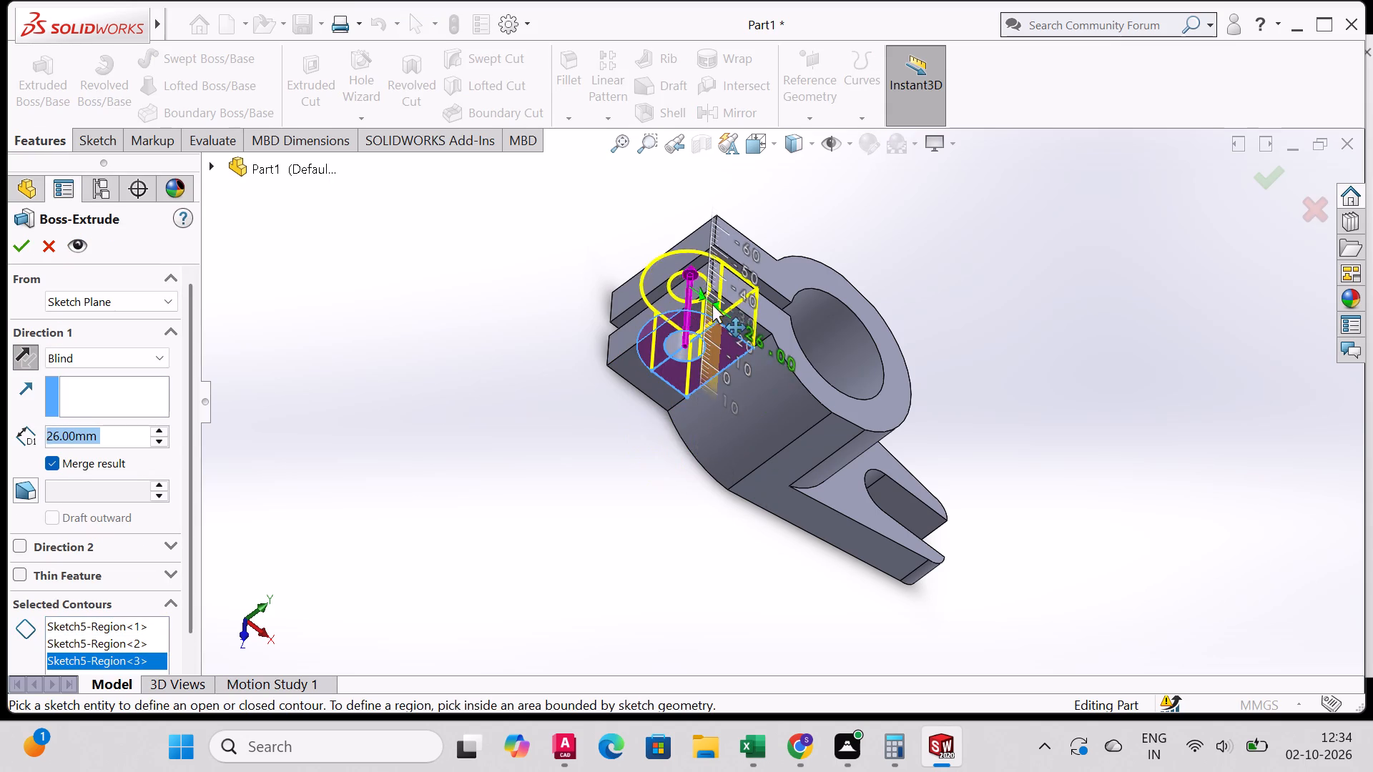
drag(712, 304, 714, 283)
middle_drag(741, 281, 670, 399)
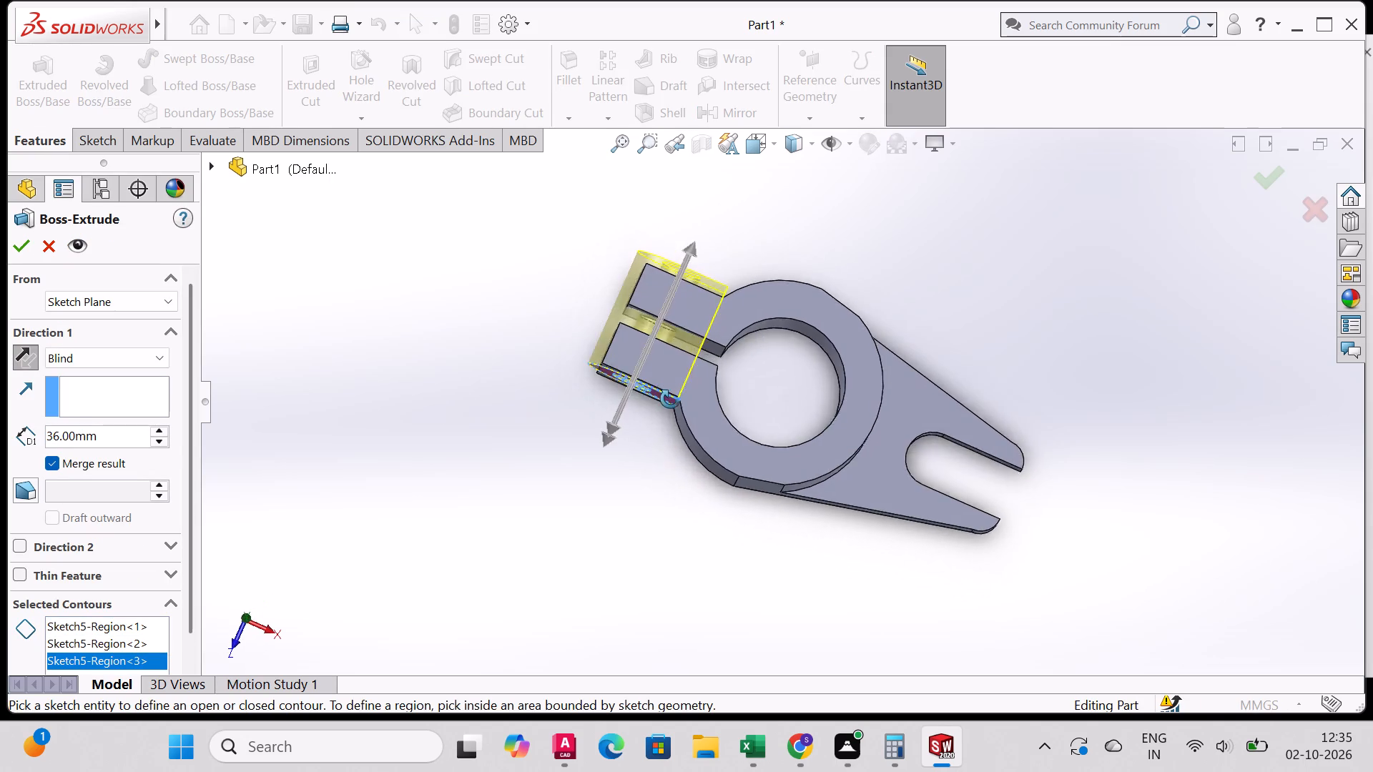
middle_drag(670, 399, 655, 416)
middle_drag(689, 352, 708, 347)
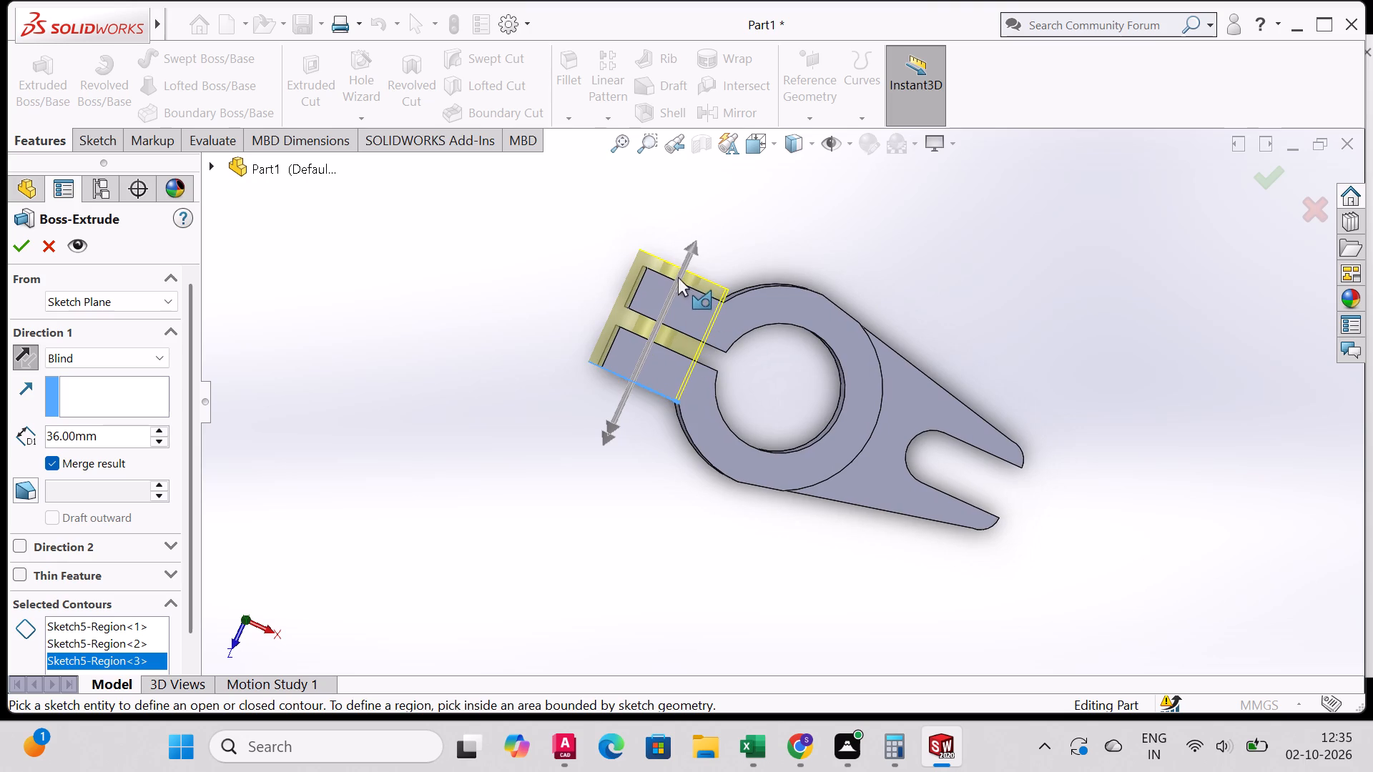
drag(692, 247, 676, 280)
middle_drag(666, 395, 587, 426)
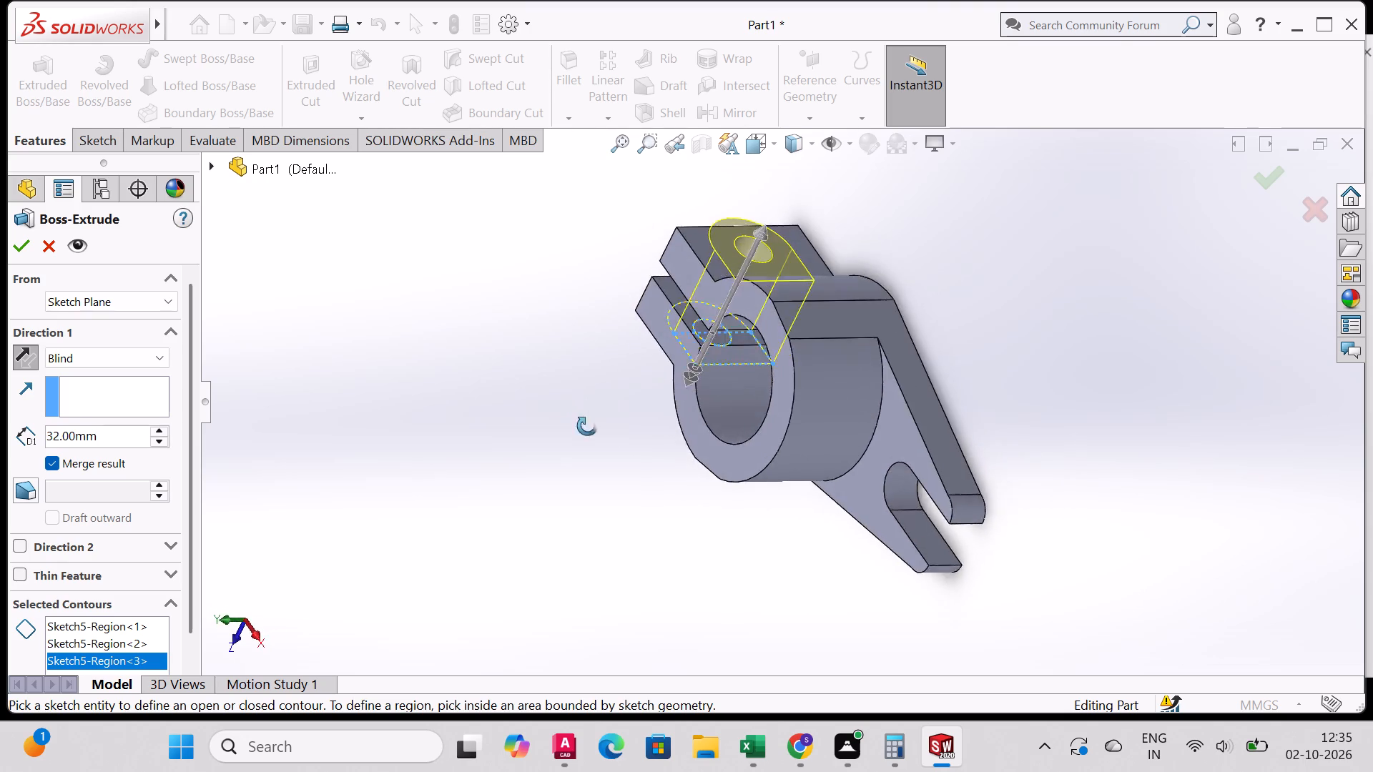
middle_drag(587, 426, 673, 449)
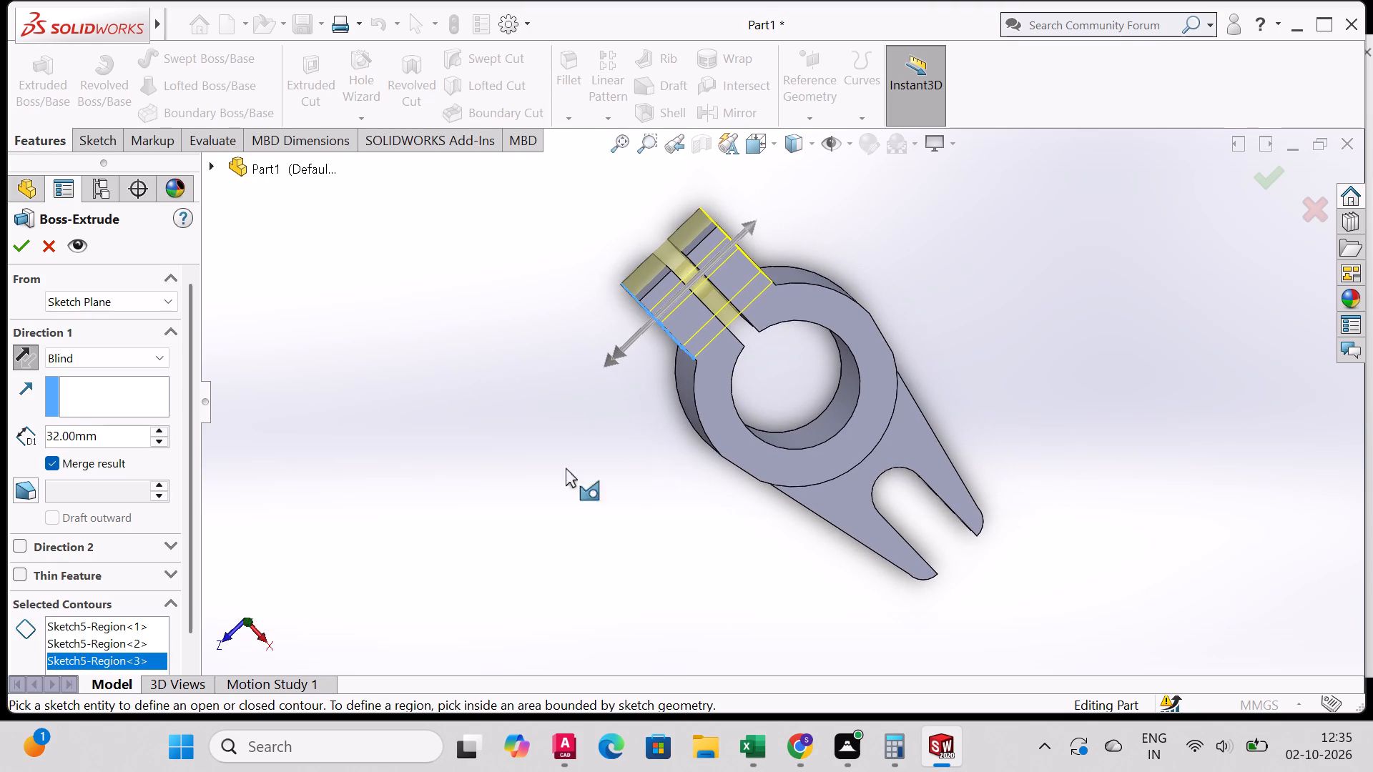
click(20, 247)
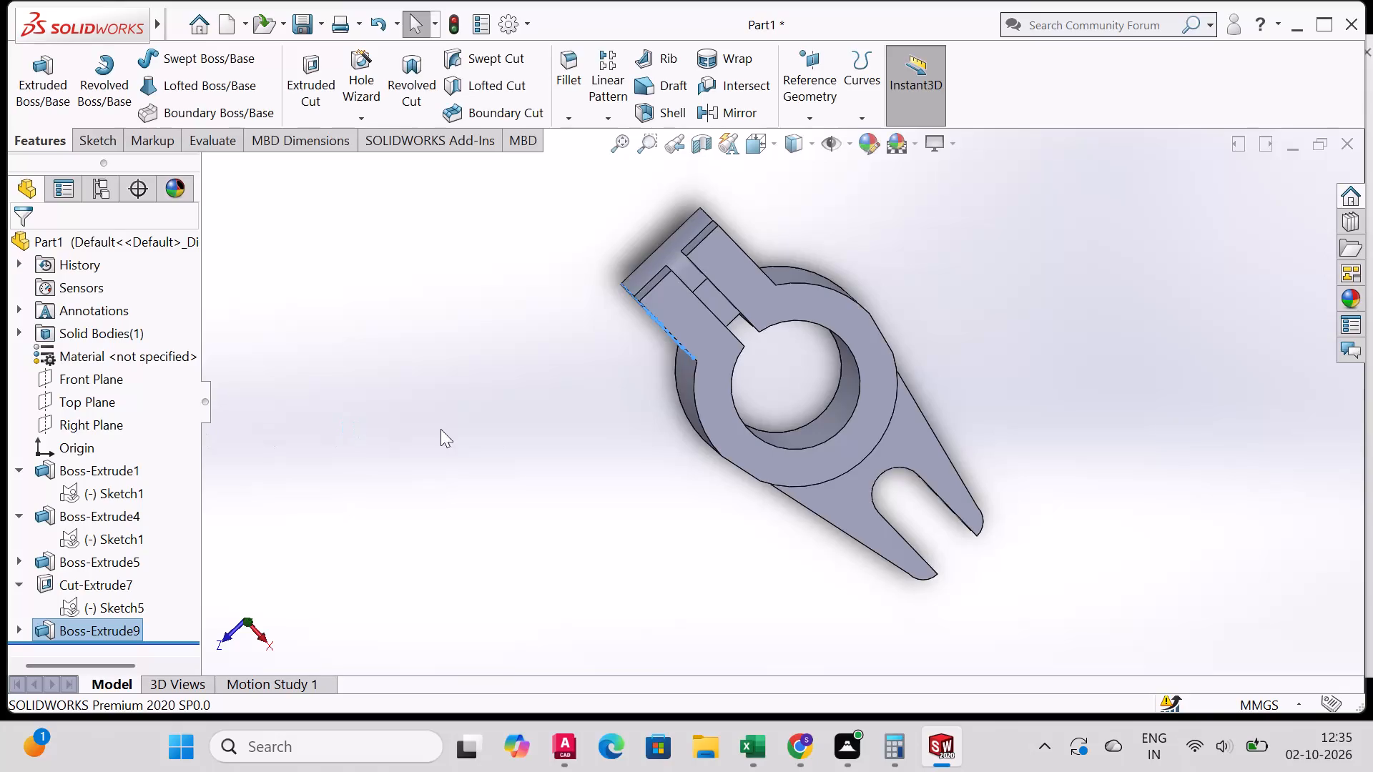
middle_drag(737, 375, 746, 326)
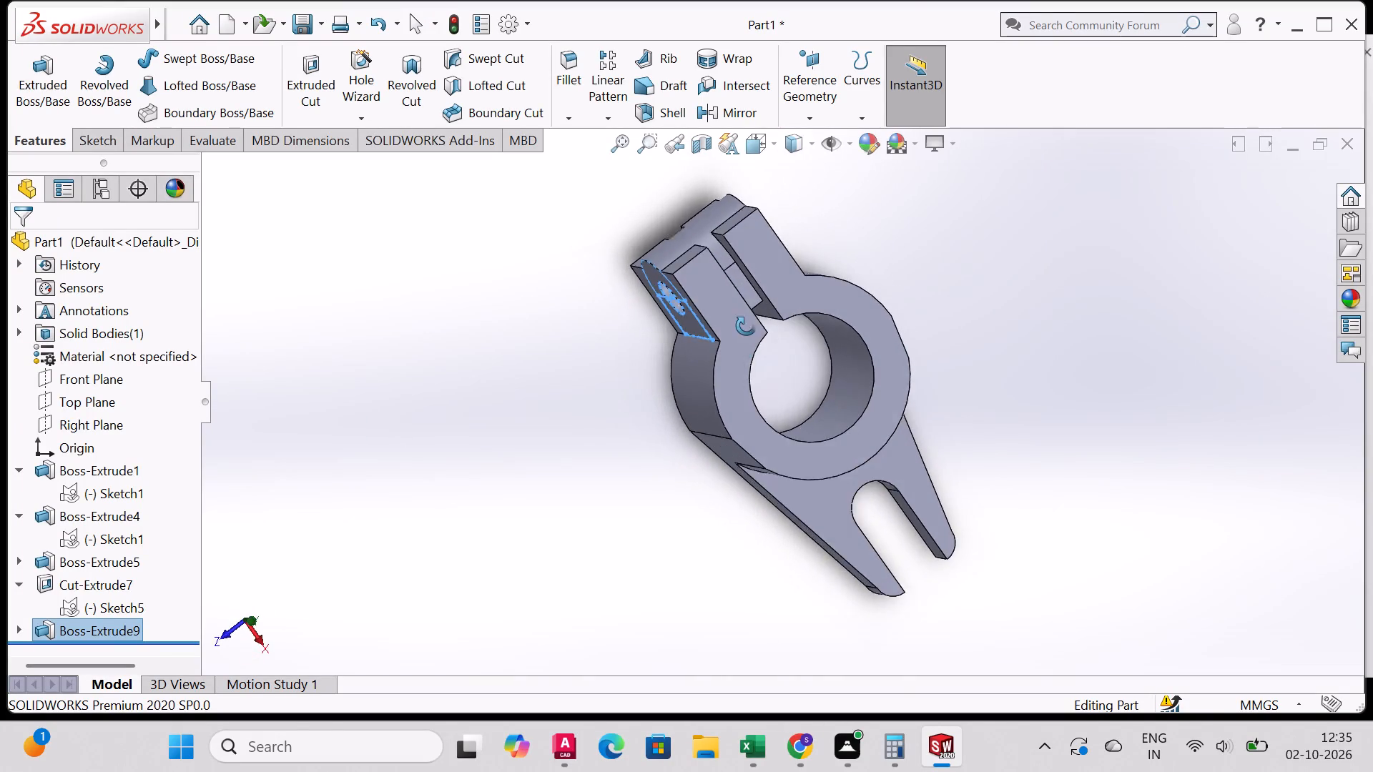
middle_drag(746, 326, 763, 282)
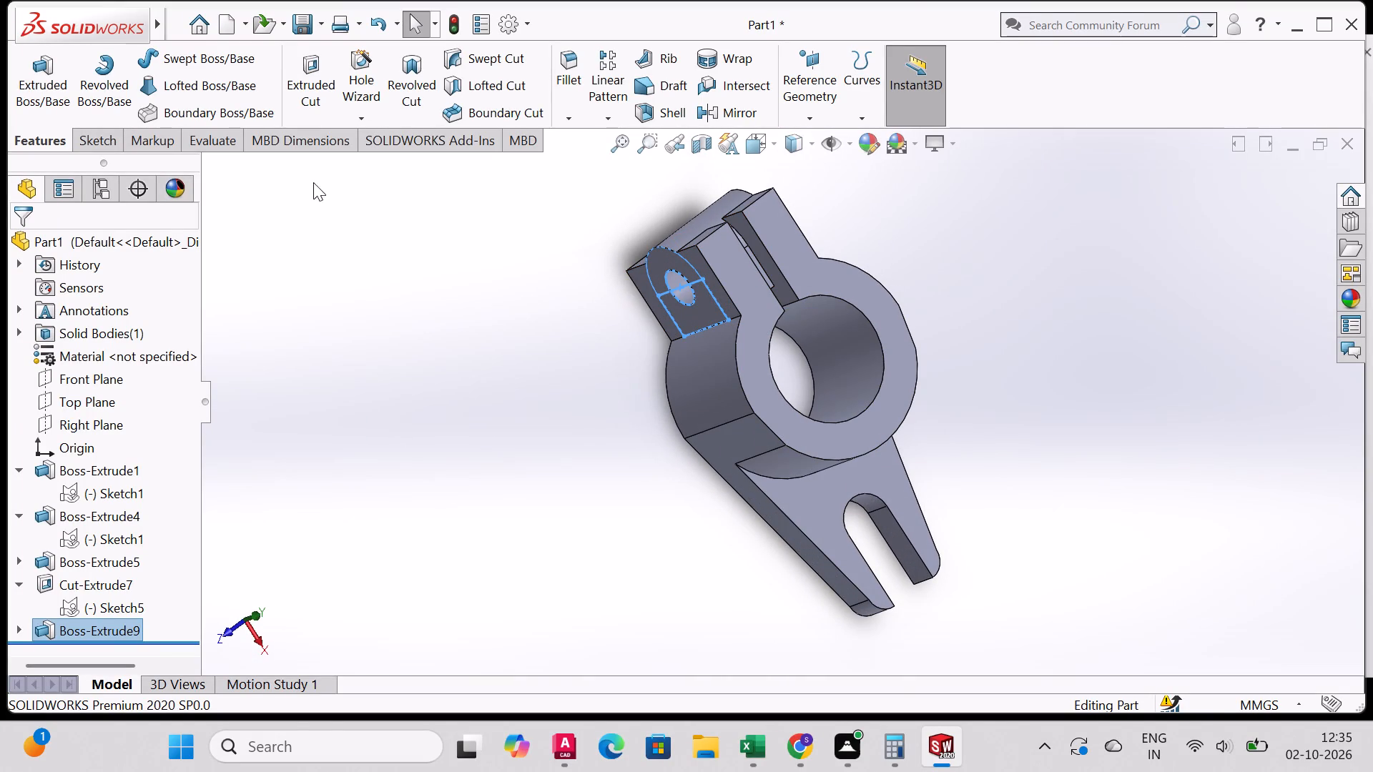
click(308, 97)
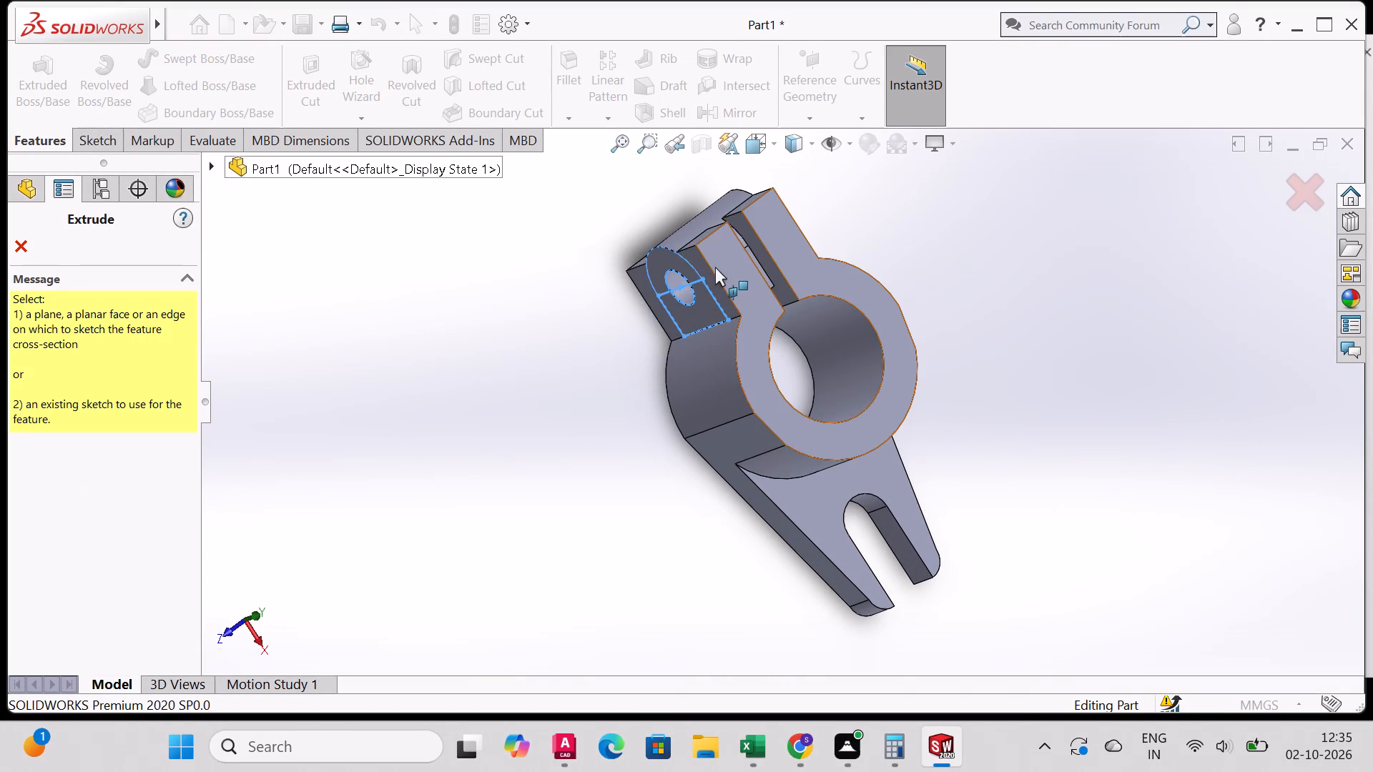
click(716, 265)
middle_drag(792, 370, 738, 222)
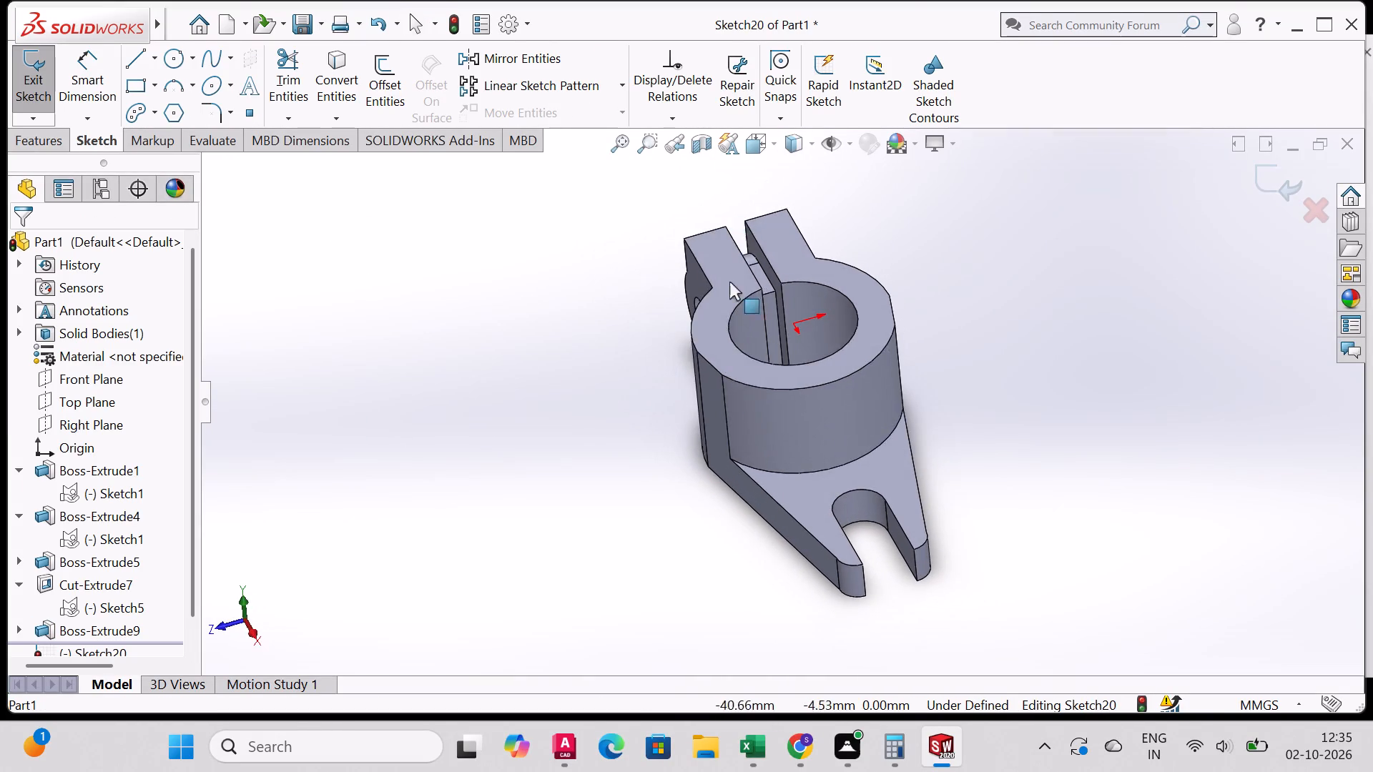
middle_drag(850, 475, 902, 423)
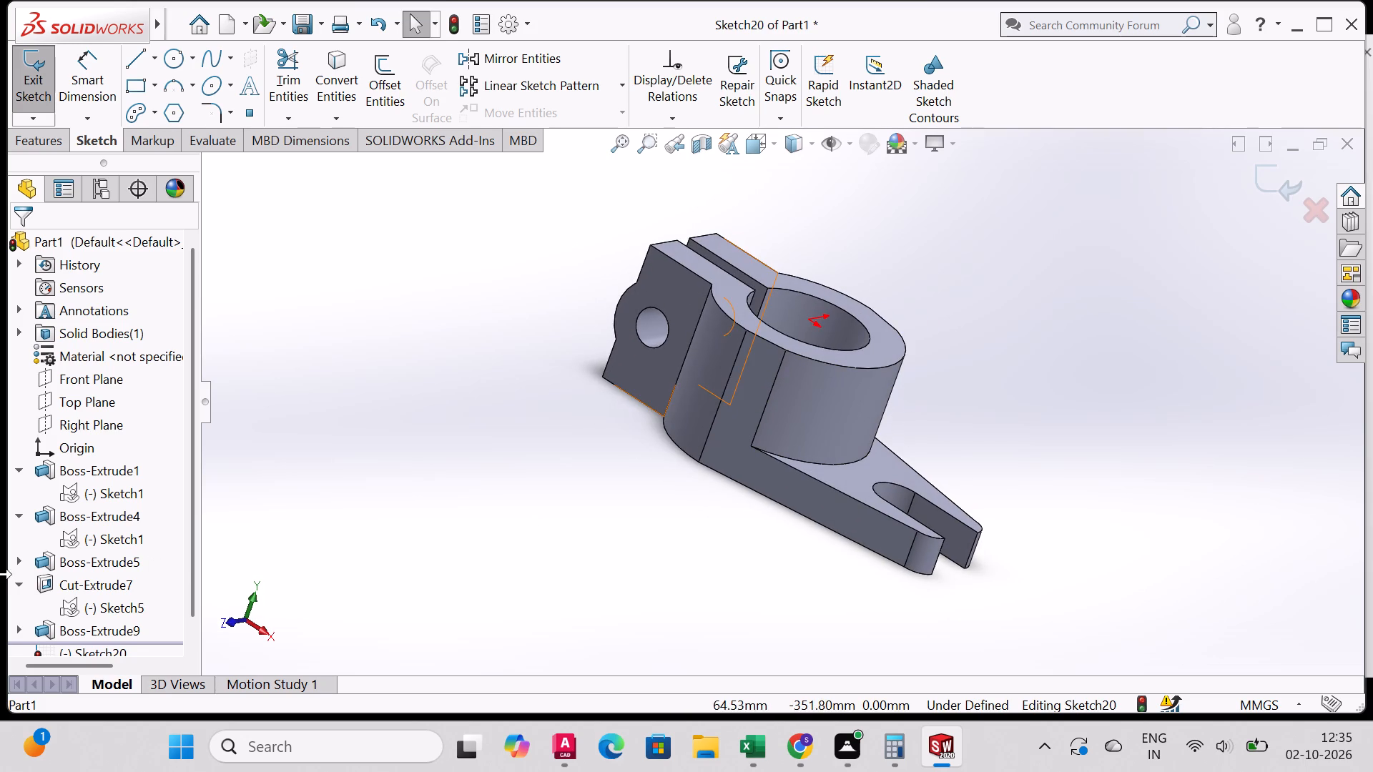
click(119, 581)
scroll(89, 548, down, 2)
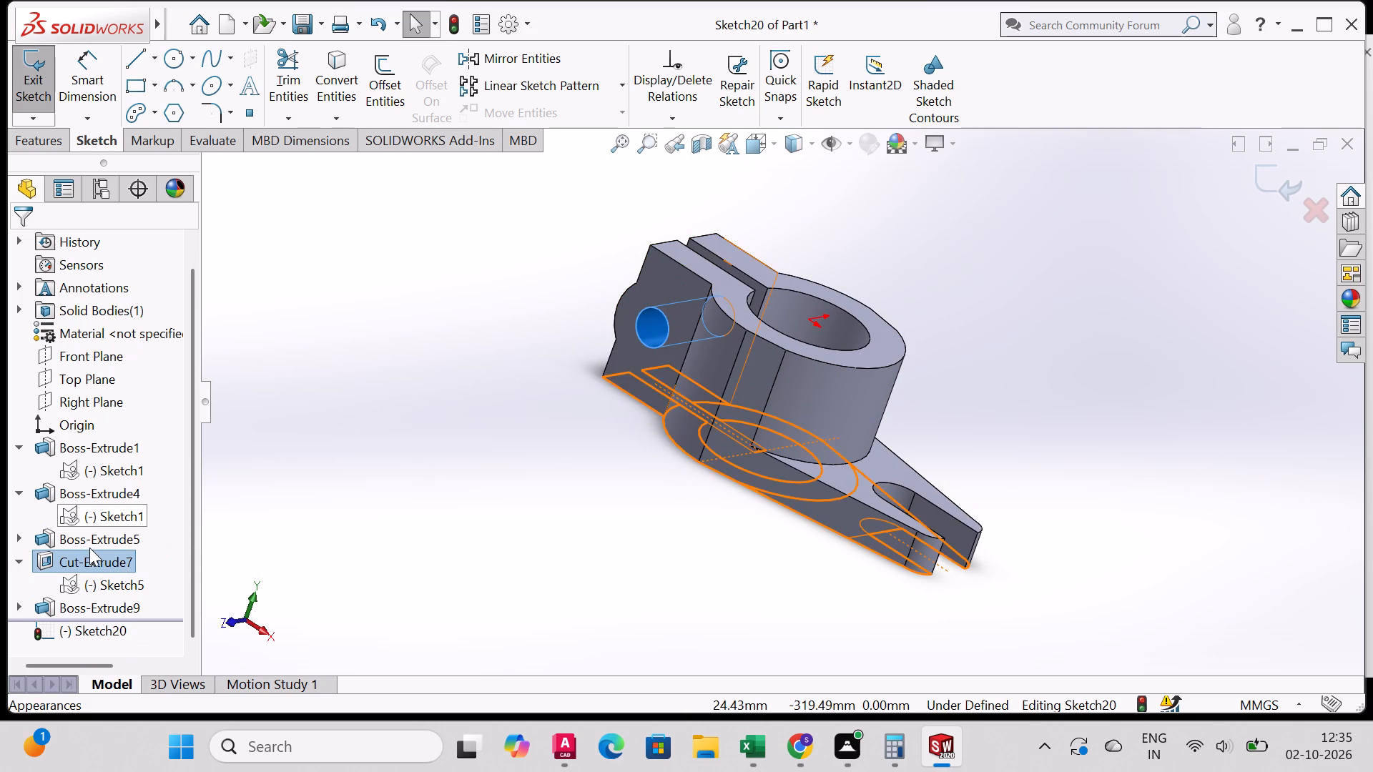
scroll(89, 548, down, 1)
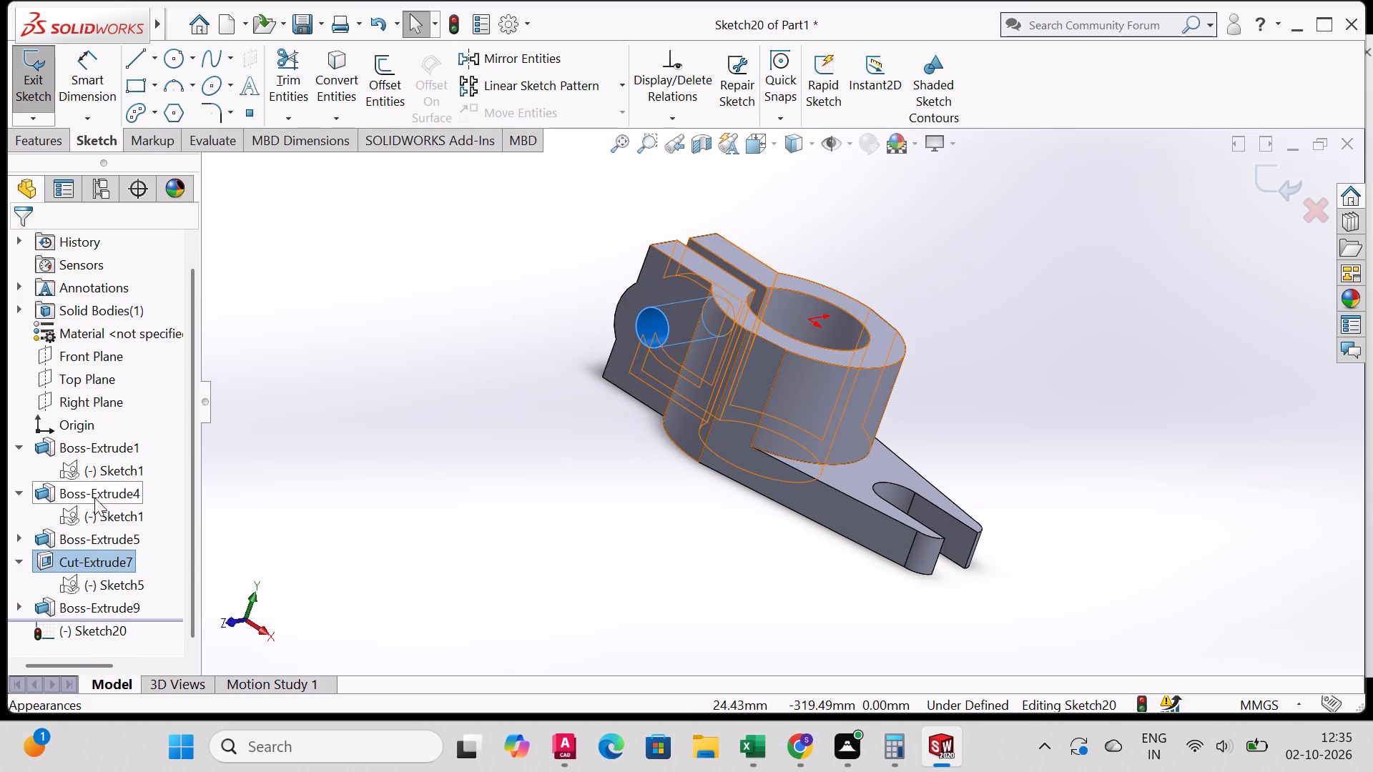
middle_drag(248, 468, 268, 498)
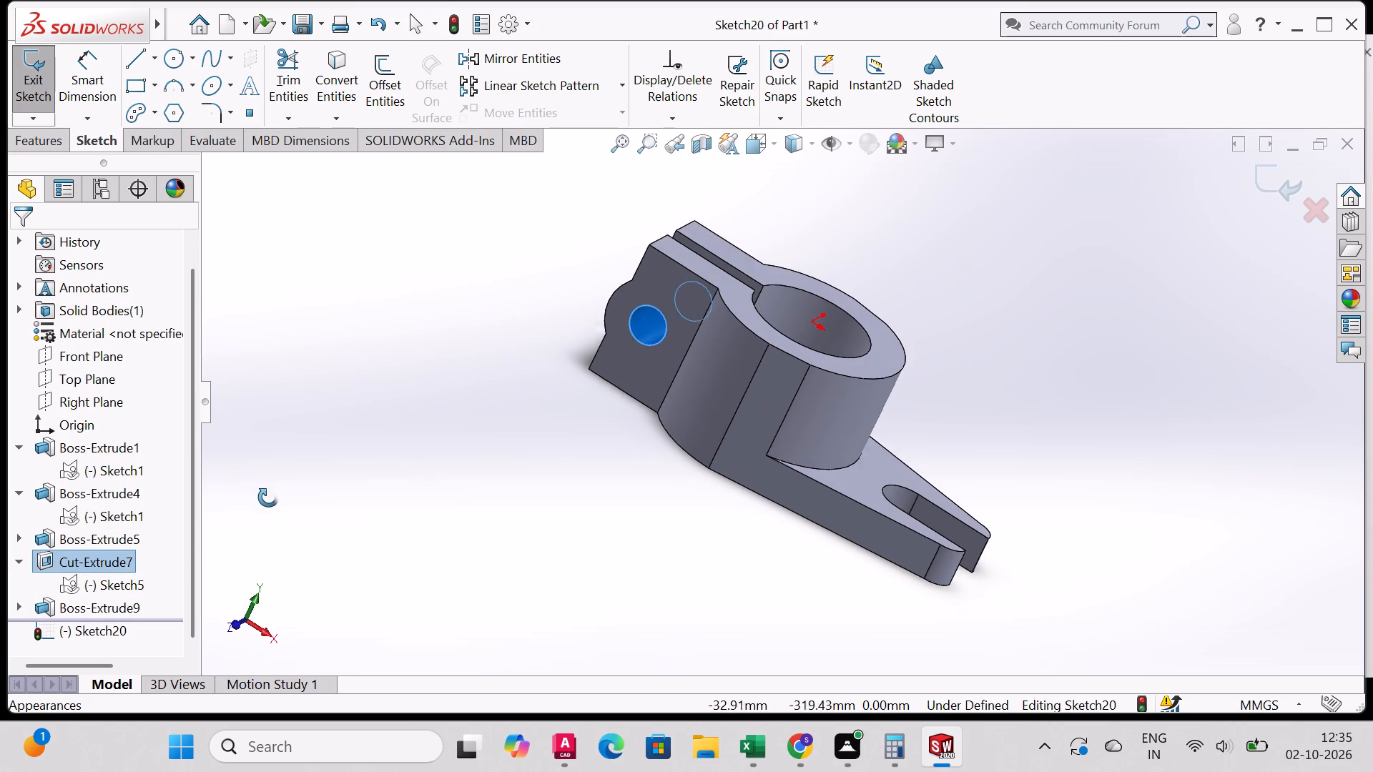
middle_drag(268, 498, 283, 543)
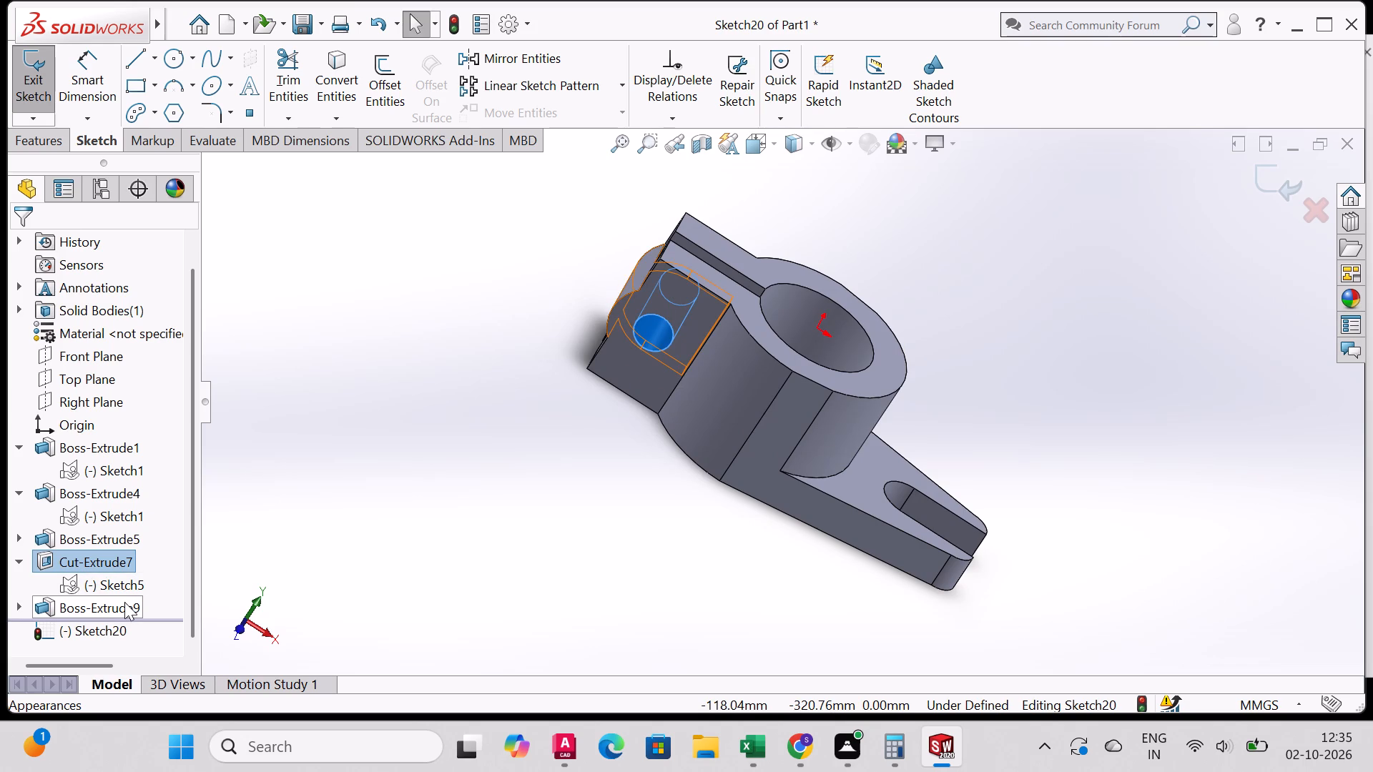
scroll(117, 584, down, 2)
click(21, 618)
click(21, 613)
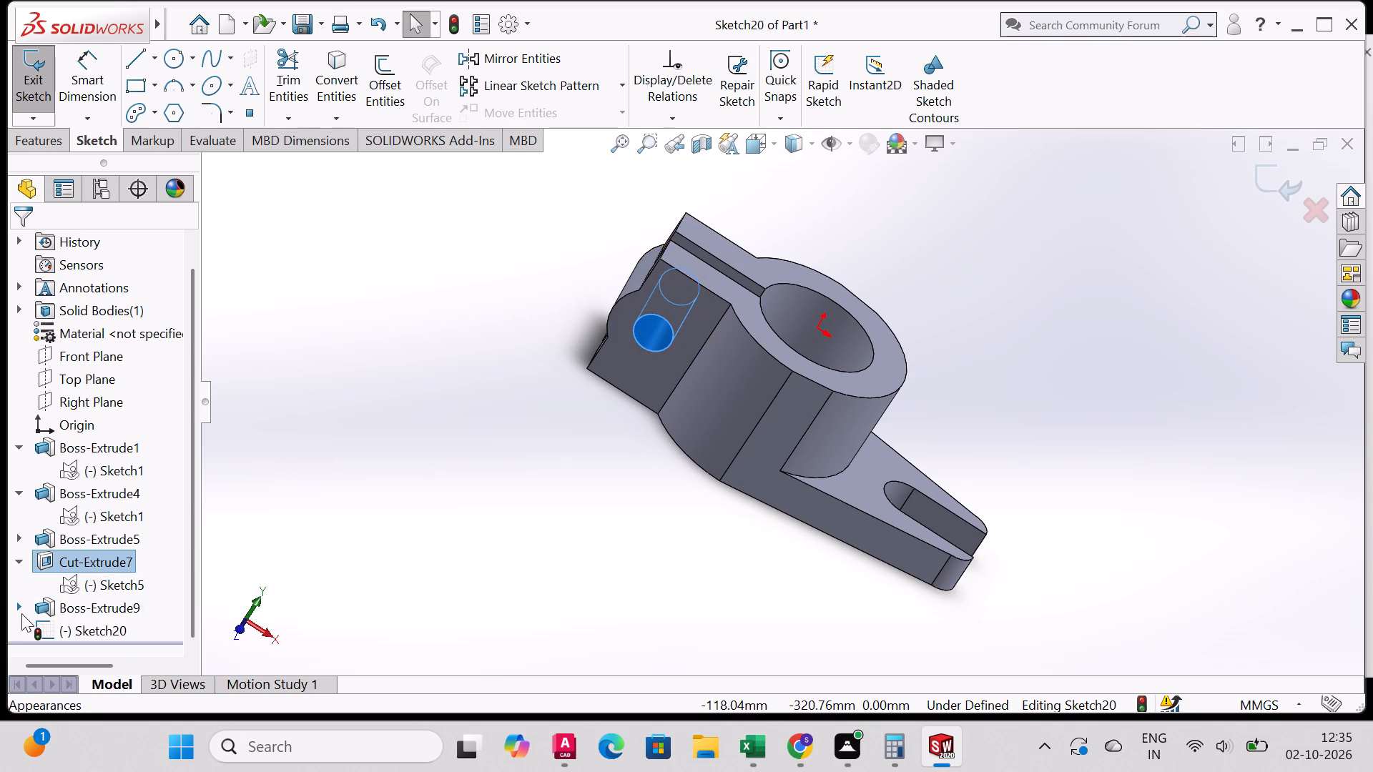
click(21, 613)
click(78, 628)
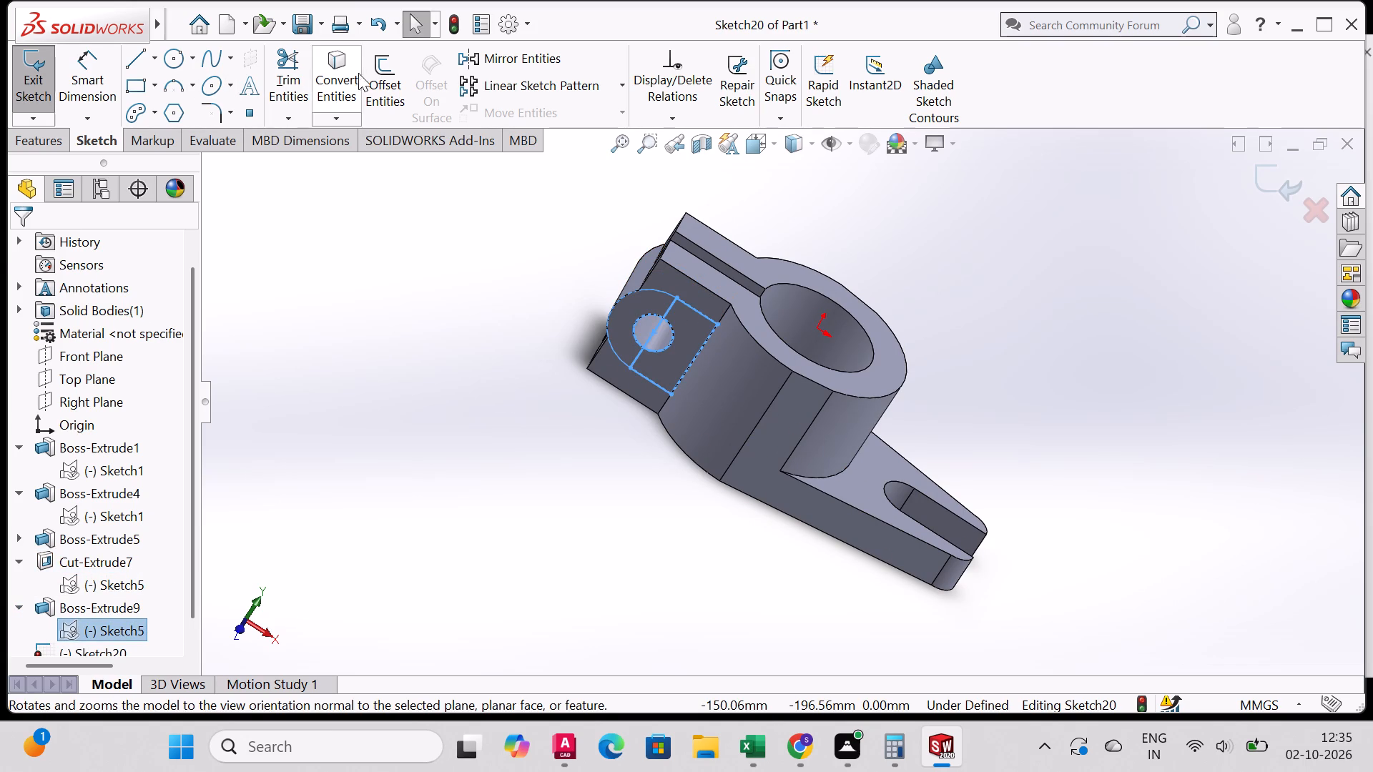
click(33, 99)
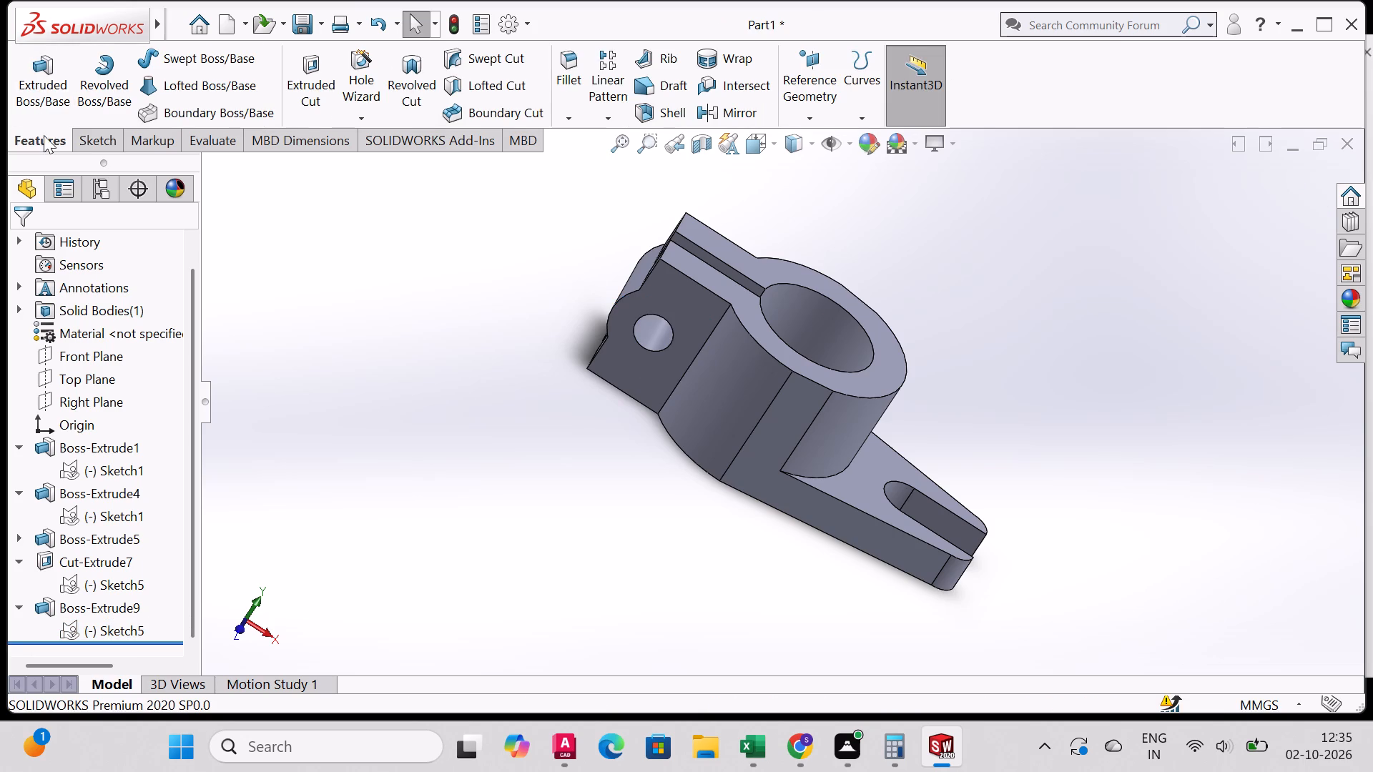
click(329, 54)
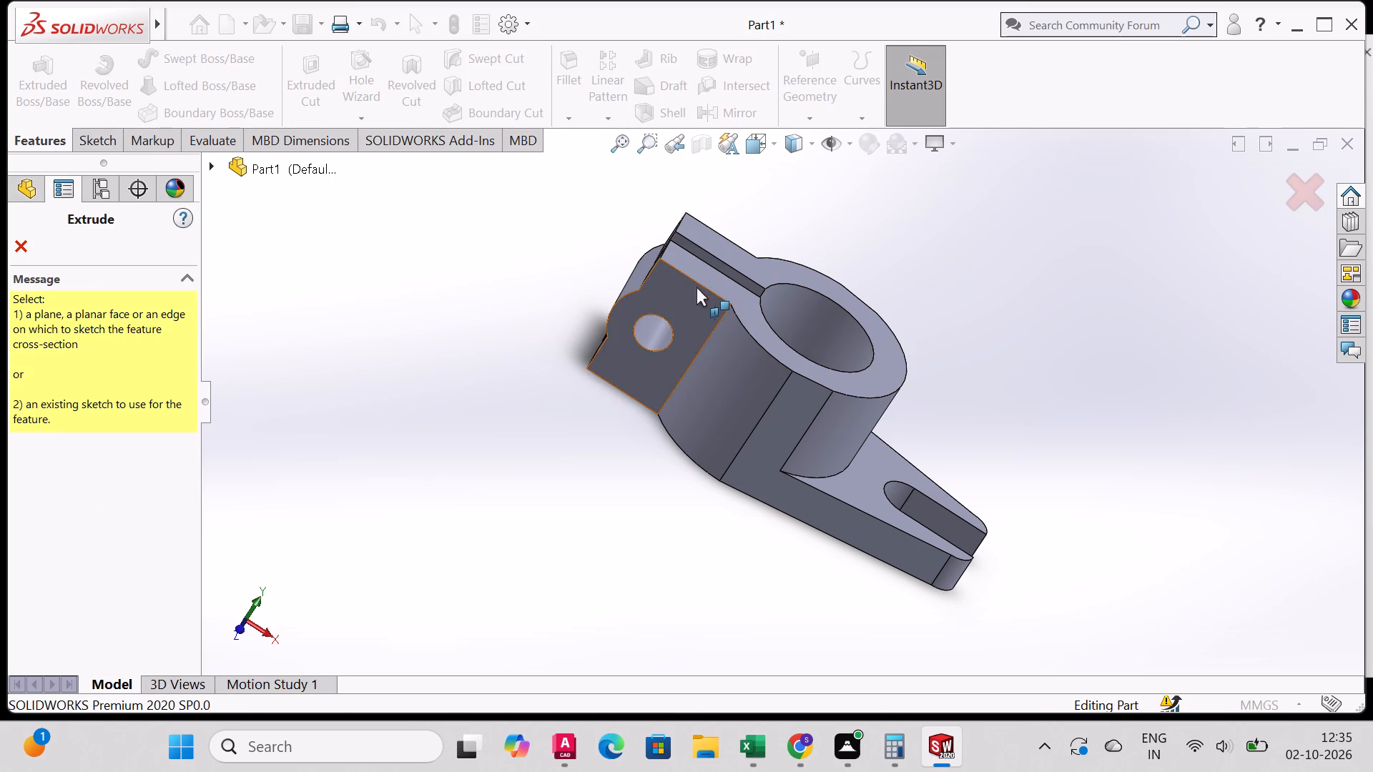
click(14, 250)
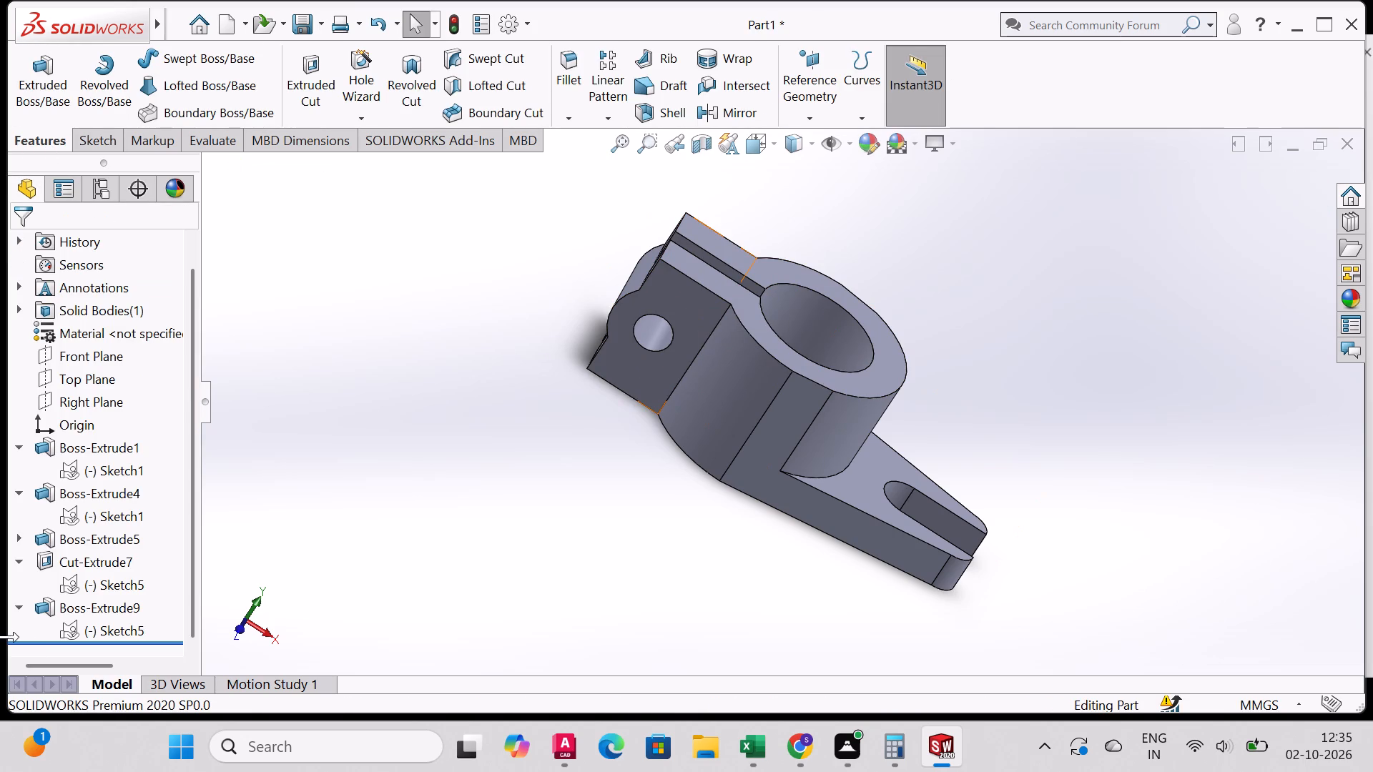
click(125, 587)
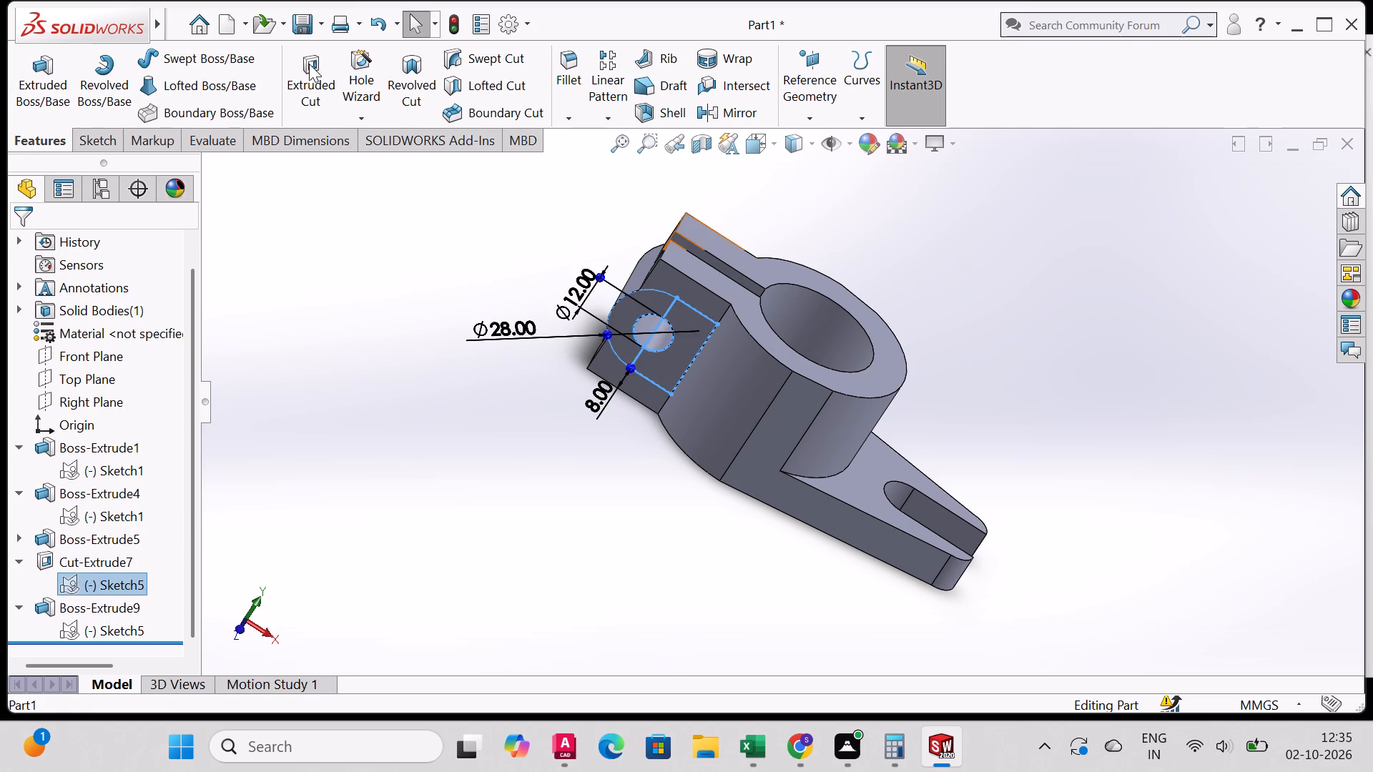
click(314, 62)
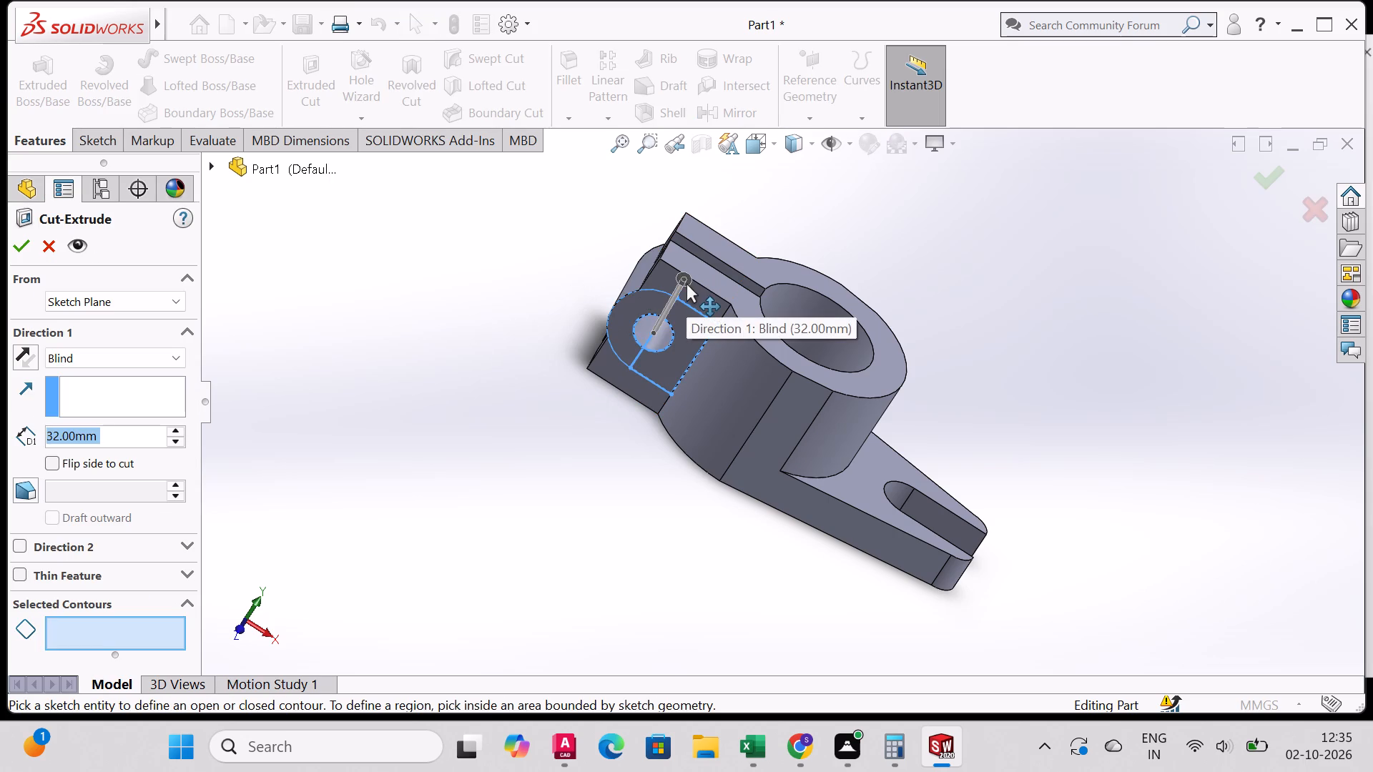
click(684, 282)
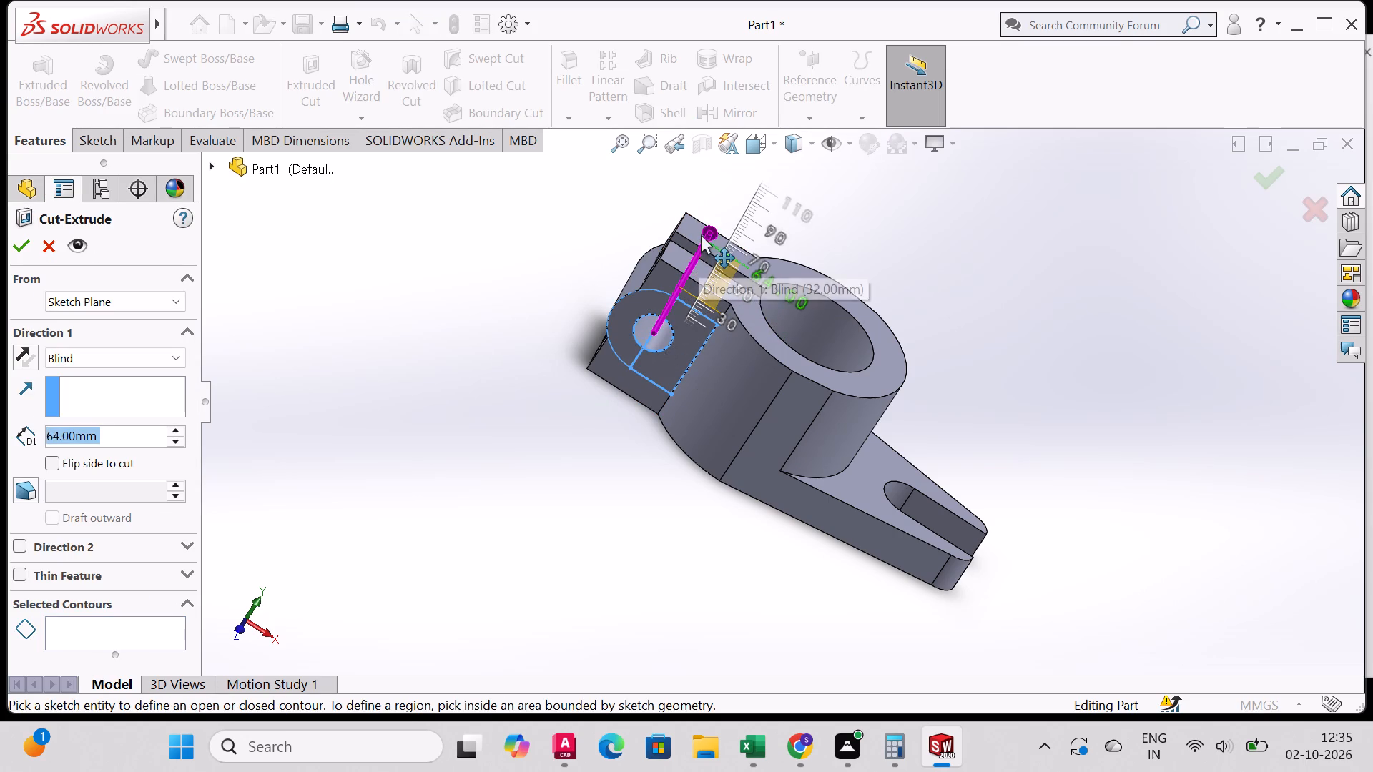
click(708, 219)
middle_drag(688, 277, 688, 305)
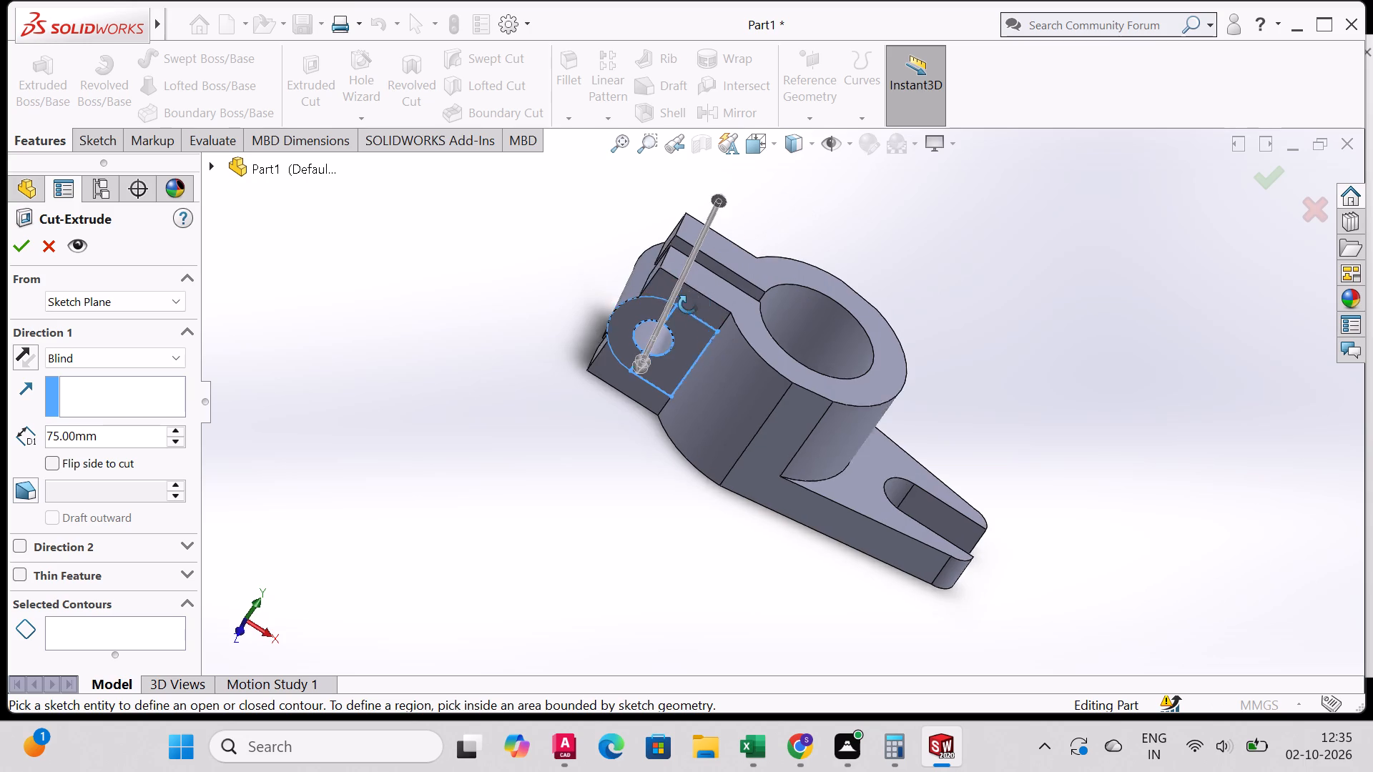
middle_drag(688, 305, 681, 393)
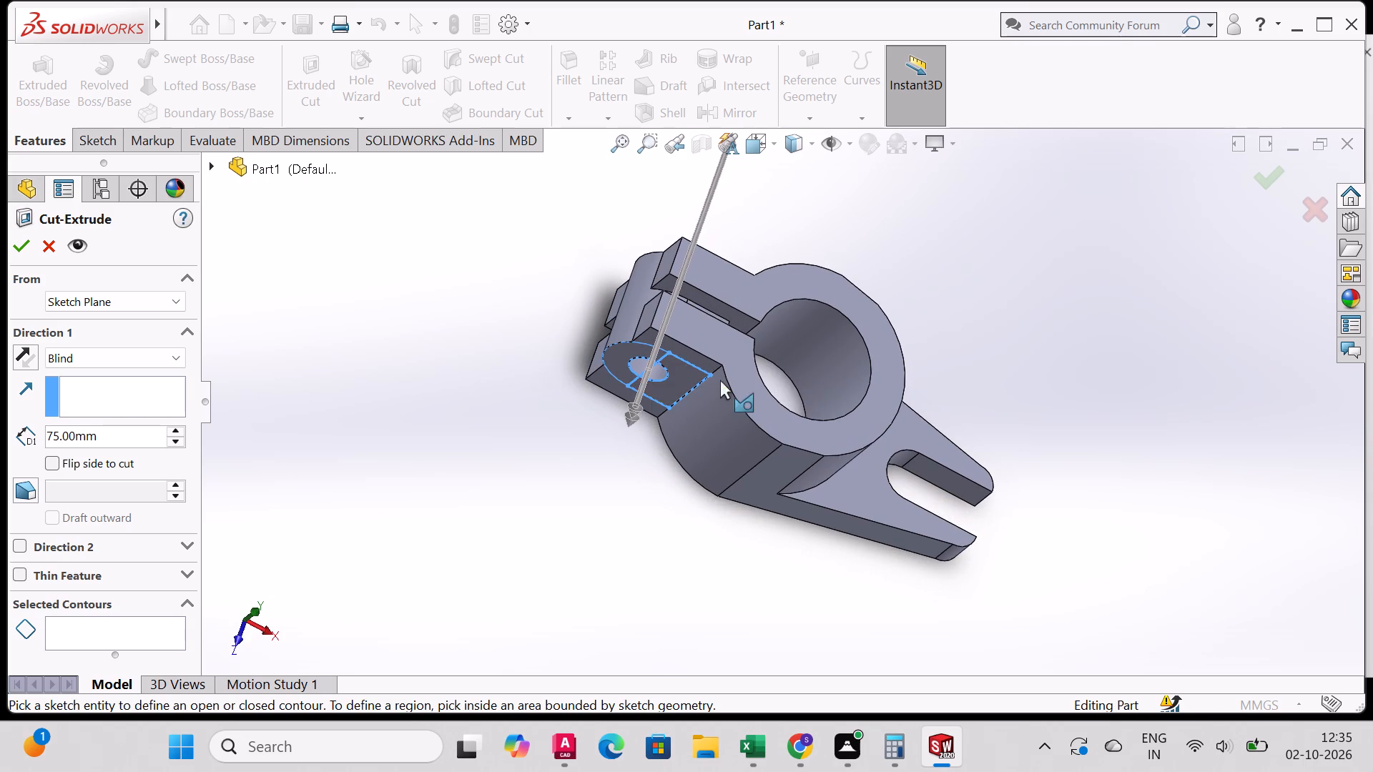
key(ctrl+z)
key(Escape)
Cut away the two square corner regions outside the rounded lug profile, blind 32 mm deep across both clamp lugs.
middle_drag(561, 448, 528, 298)
middle_drag(627, 366, 642, 400)
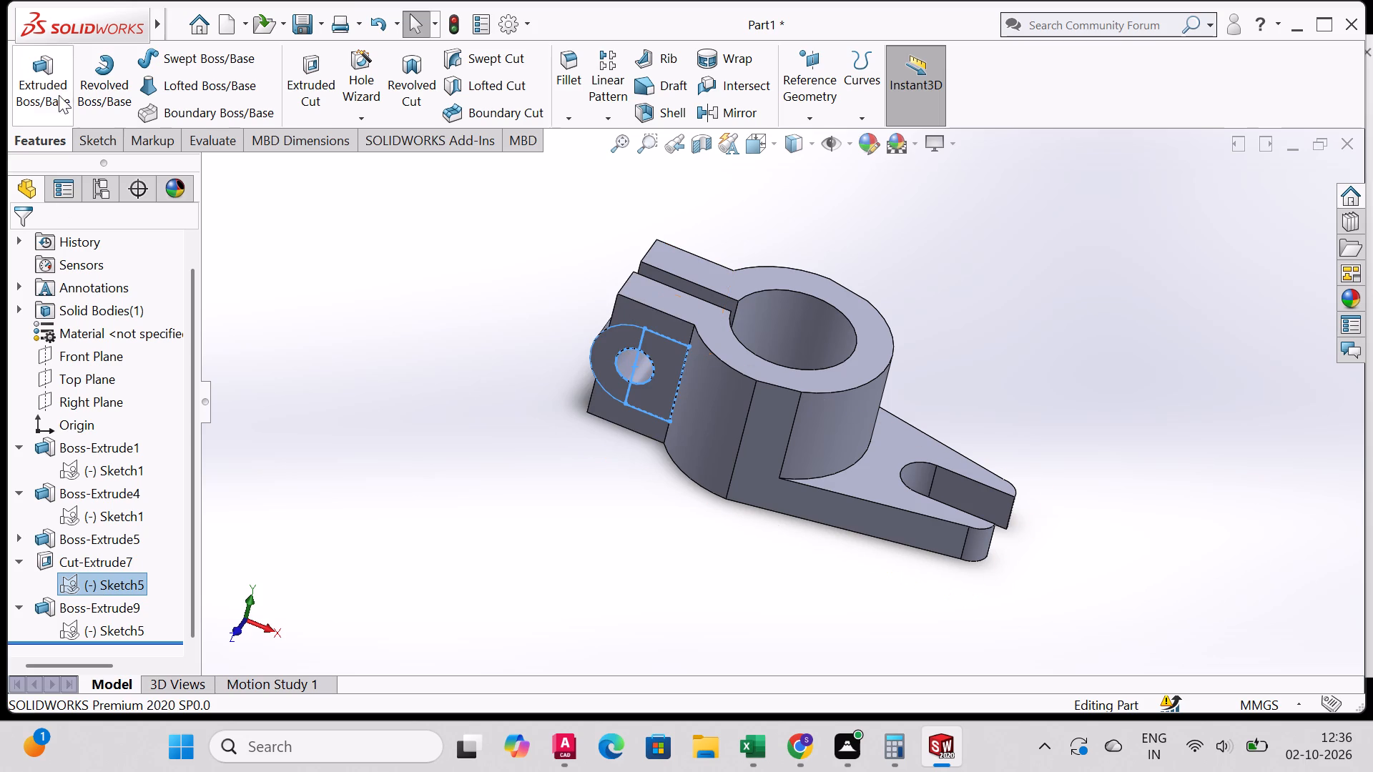
click(304, 67)
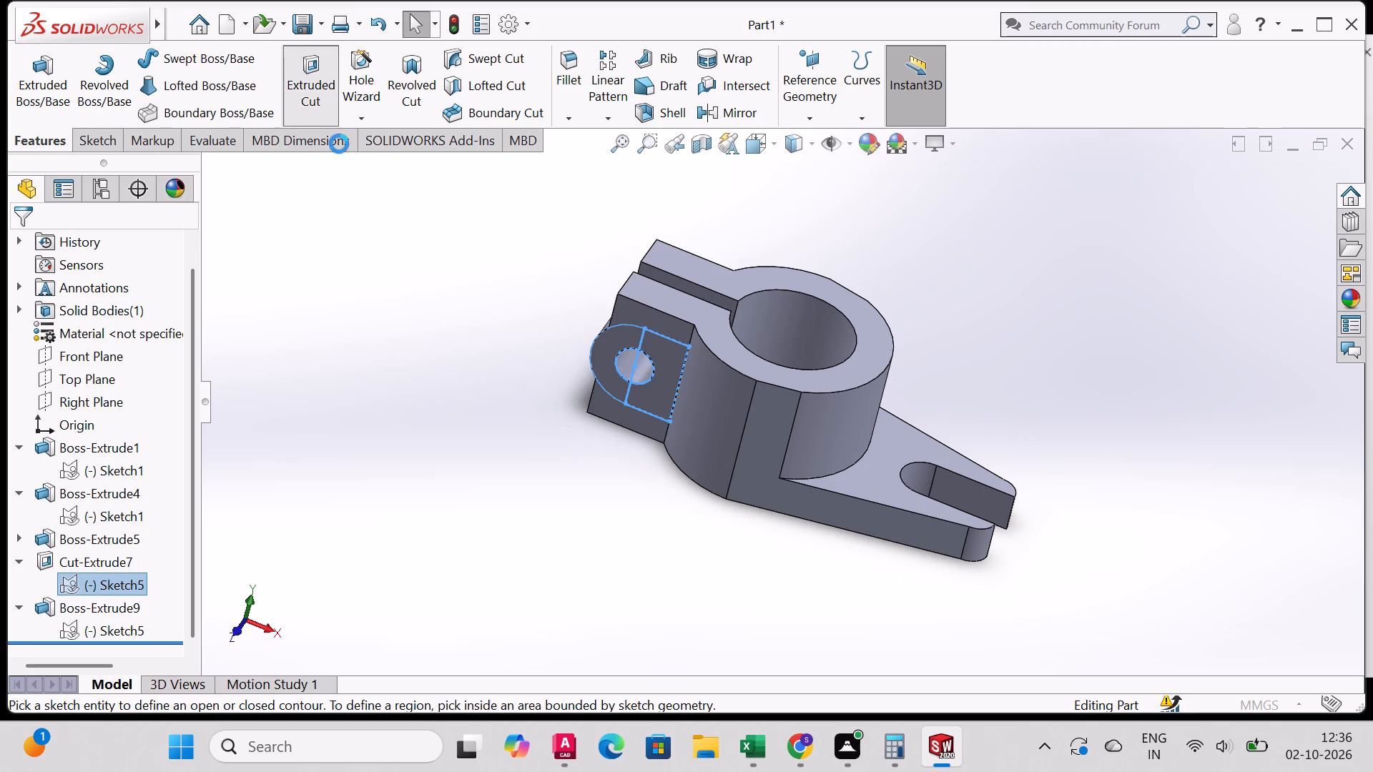
click(626, 312)
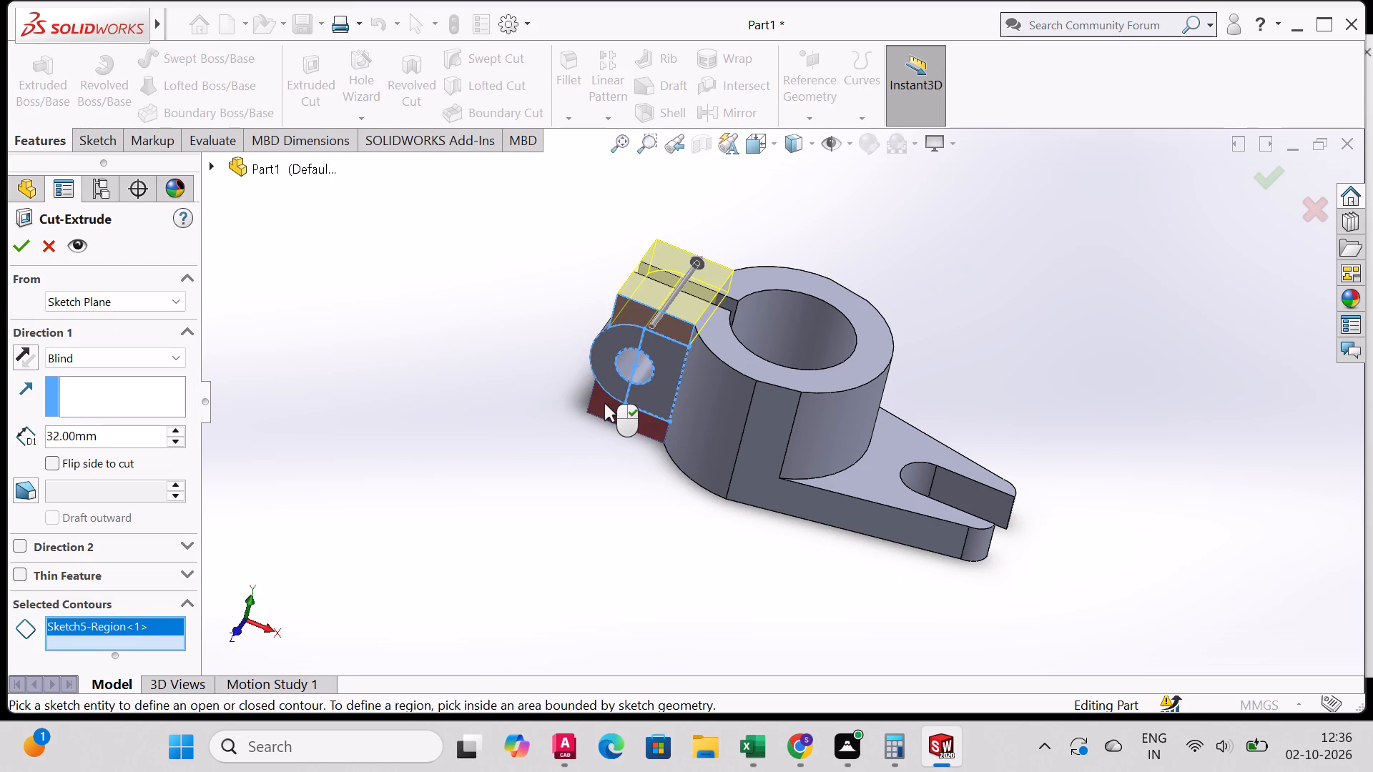
click(604, 403)
middle_drag(495, 335, 554, 500)
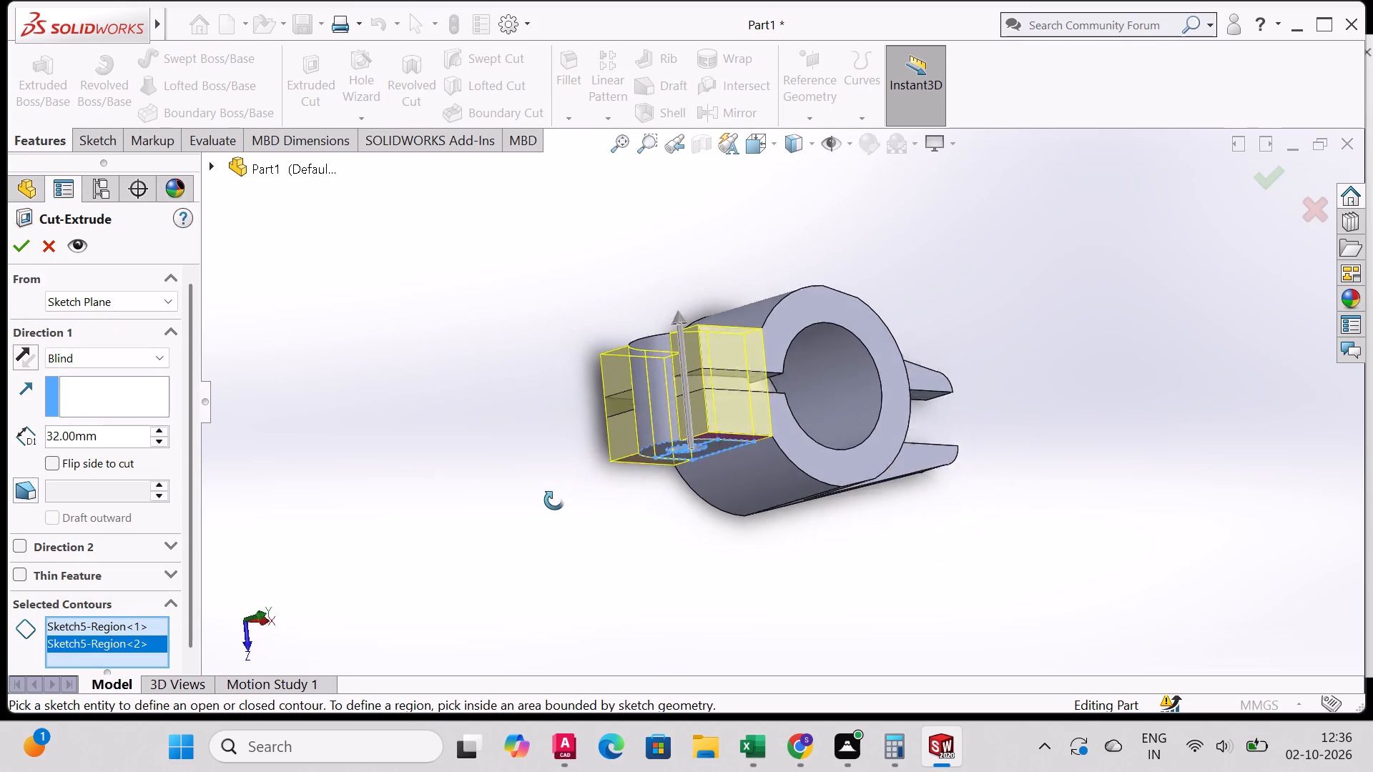
middle_drag(554, 500, 553, 485)
click(24, 249)
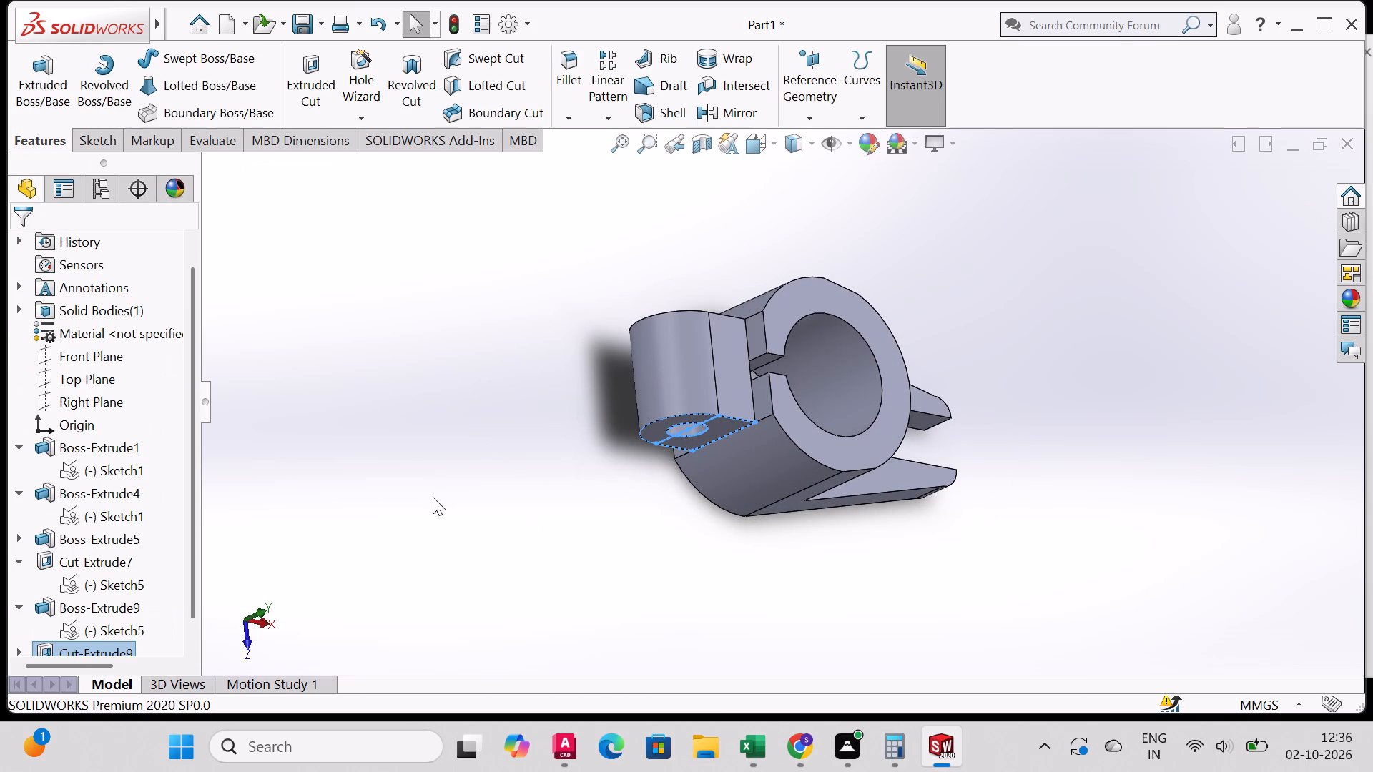
Examine the trimmed rounded lugs and the split through the ring boss from several angles.
middle_drag(678, 485, 642, 508)
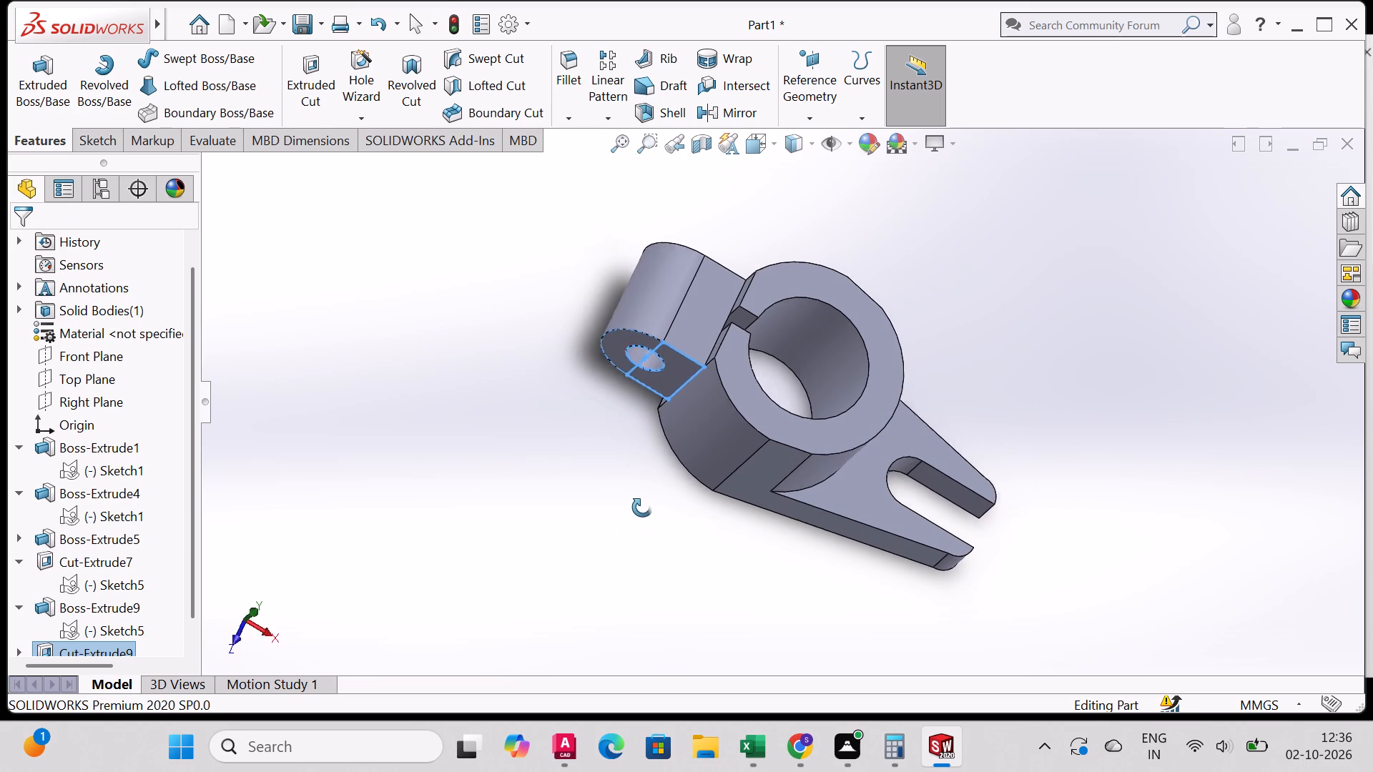
middle_drag(642, 508, 646, 497)
scroll(132, 475, down, 8)
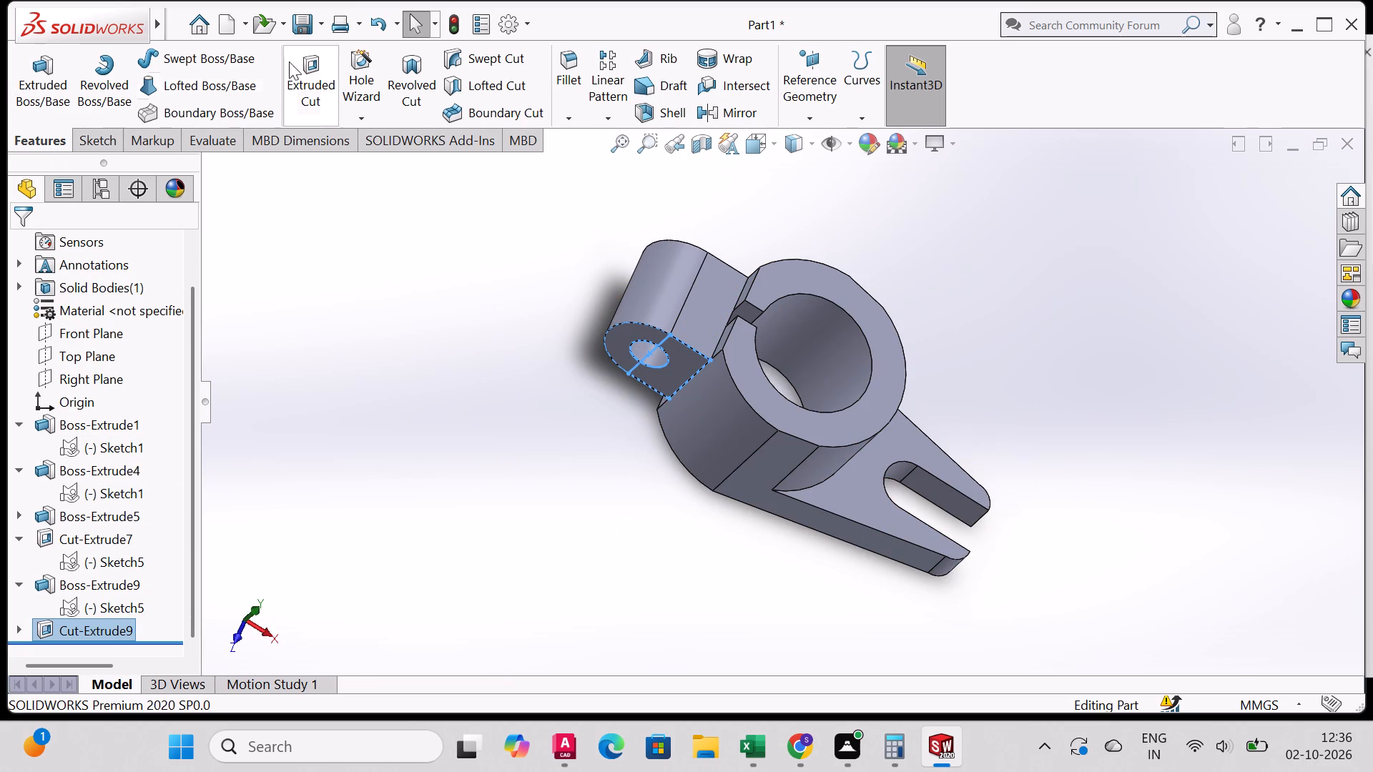
scroll(43, 285, up, 3)
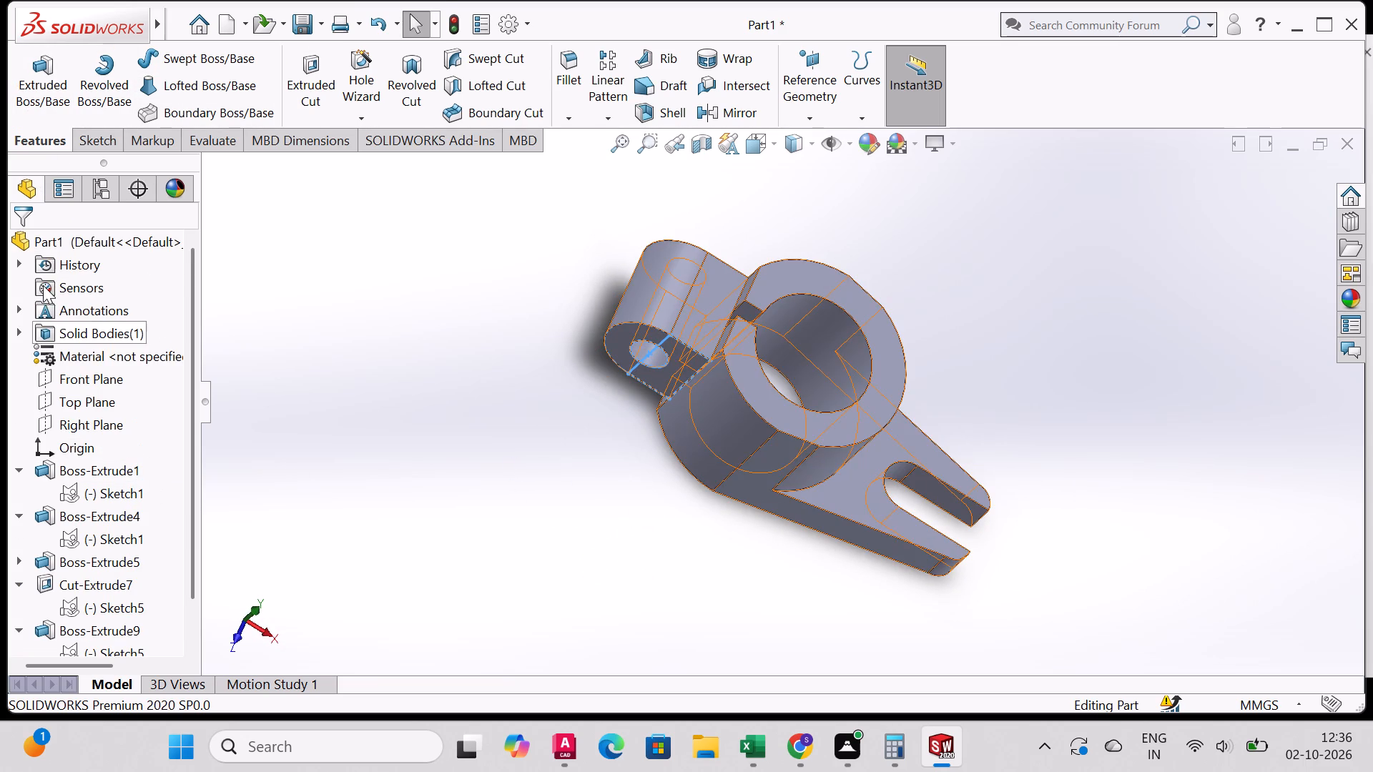
scroll(43, 285, up, 5)
key(Escape)
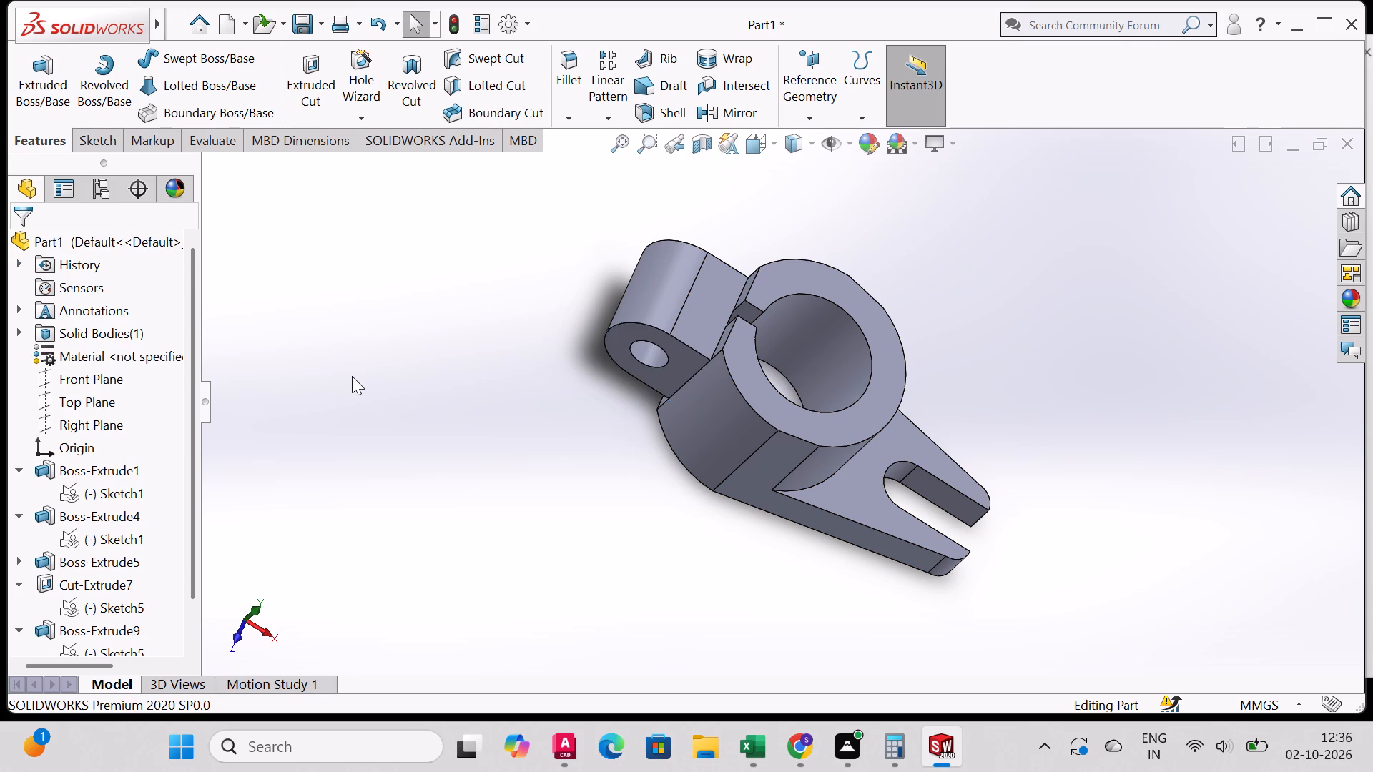
scroll(931, 412, up, 1)
middle_drag(931, 412, 875, 513)
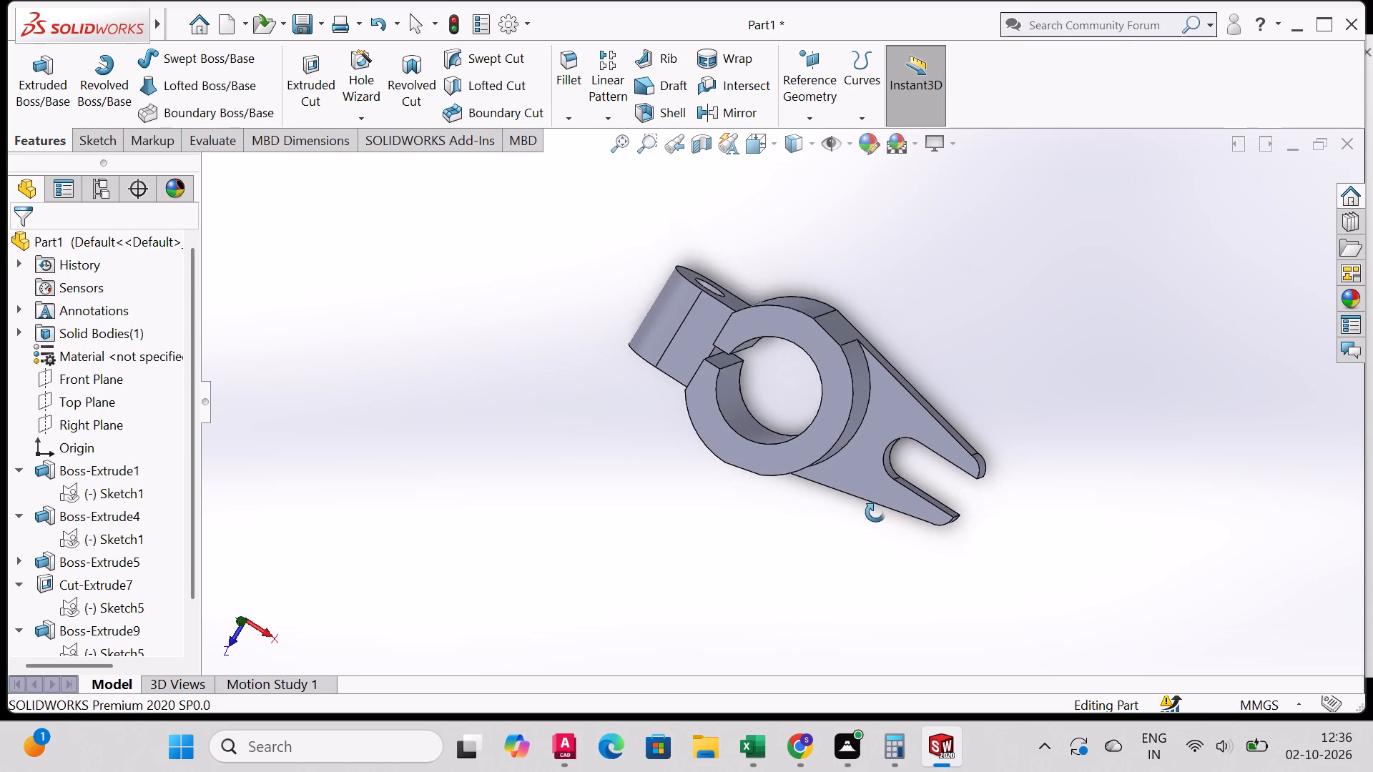
middle_drag(875, 513, 910, 522)
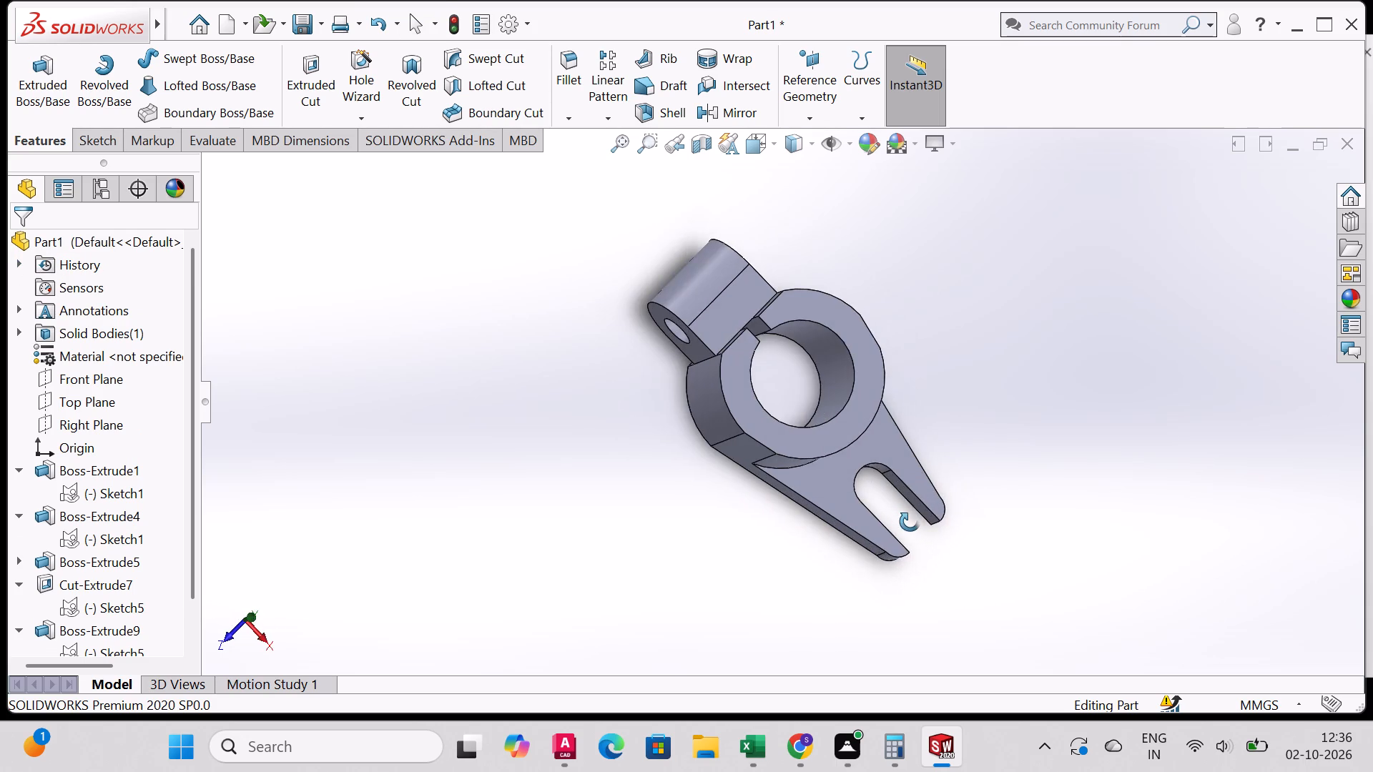
middle_drag(910, 522, 909, 522)
scroll(907, 522, down, 1)
Open the base sketch (Sketch1) of the first boss extrusion for editing.
click(114, 497)
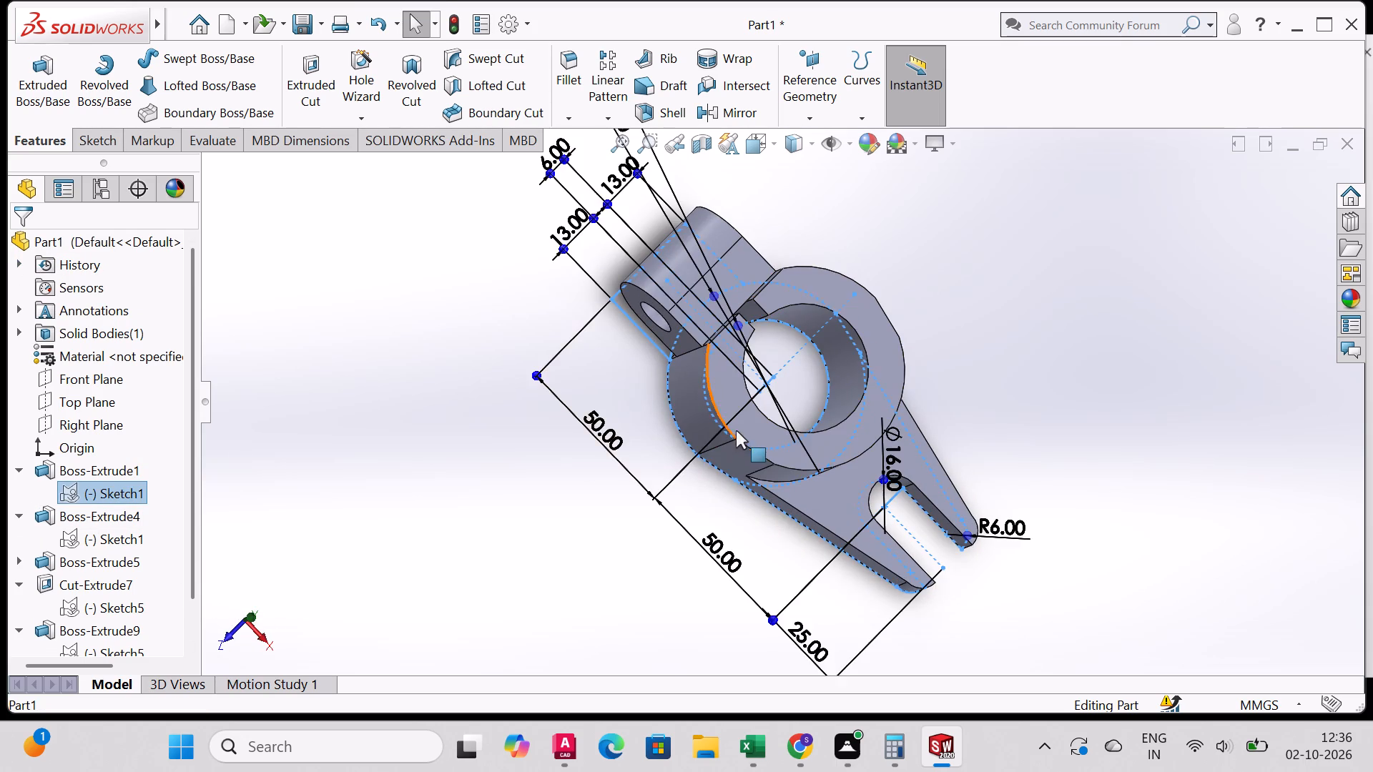
middle_drag(736, 429, 710, 377)
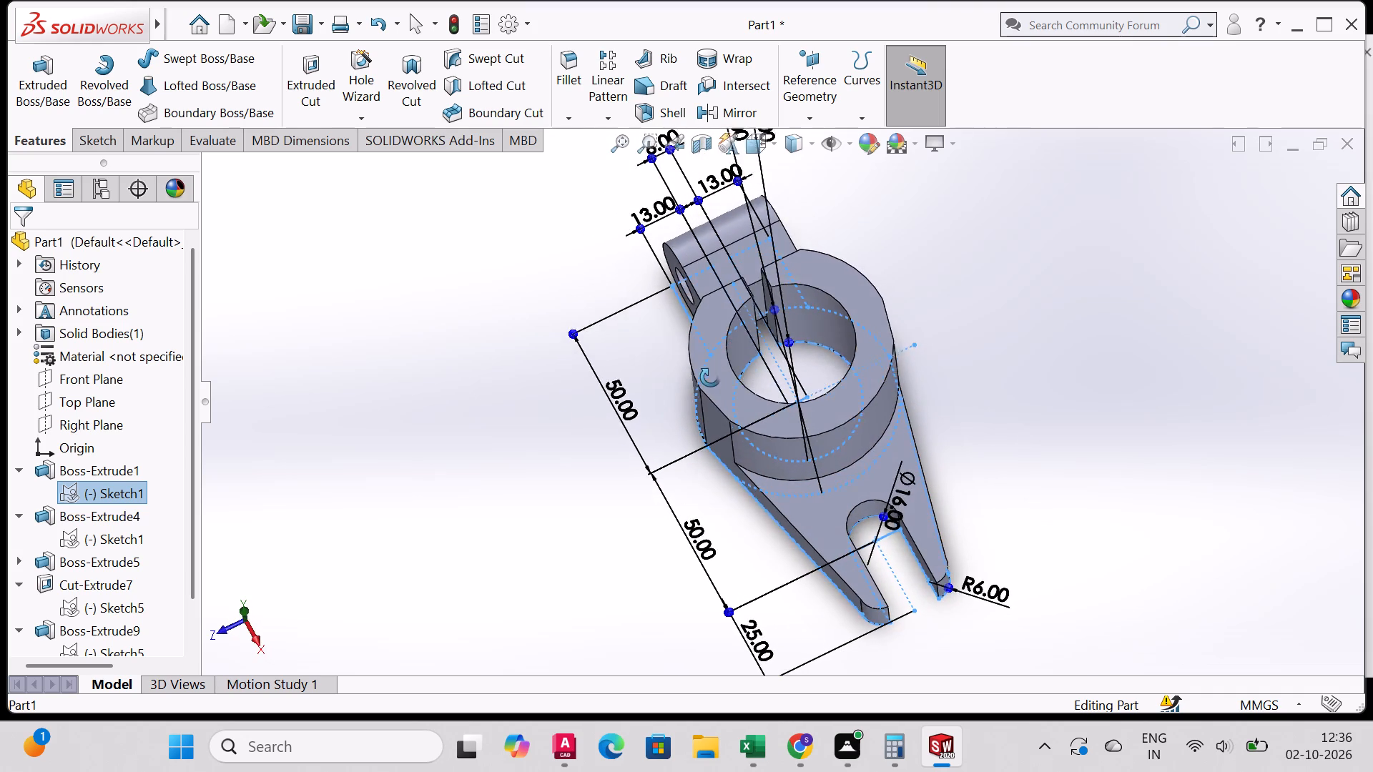
middle_drag(710, 377, 712, 405)
middle_drag(852, 322, 857, 341)
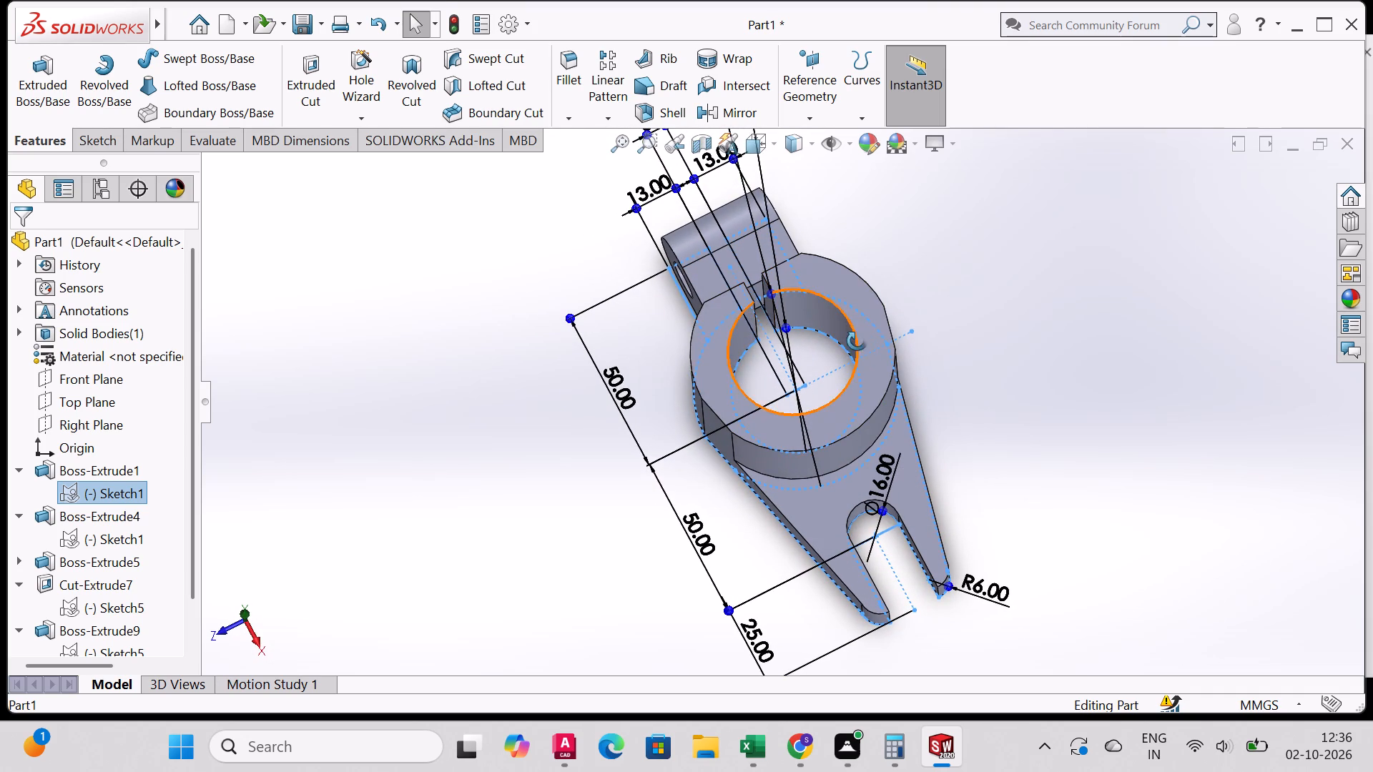
middle_drag(857, 341, 850, 375)
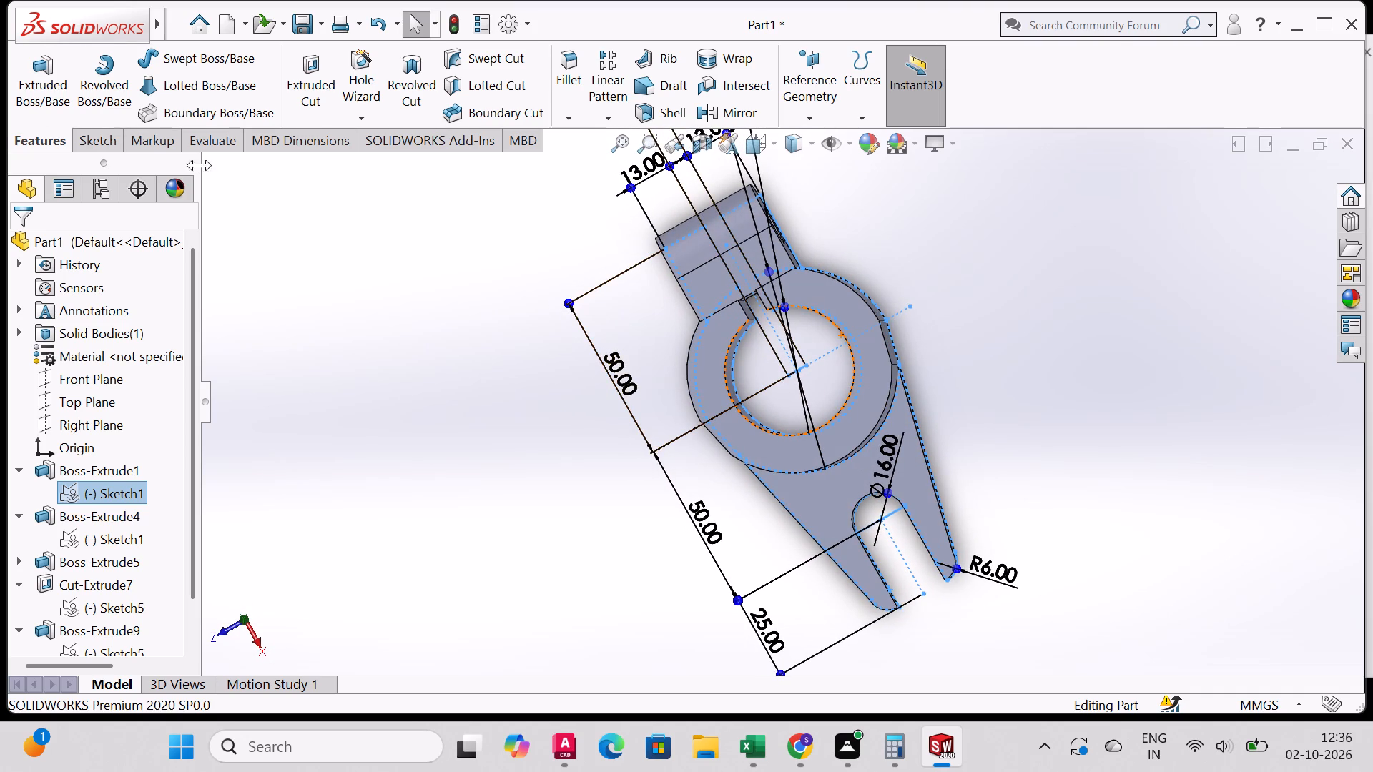
click(106, 495)
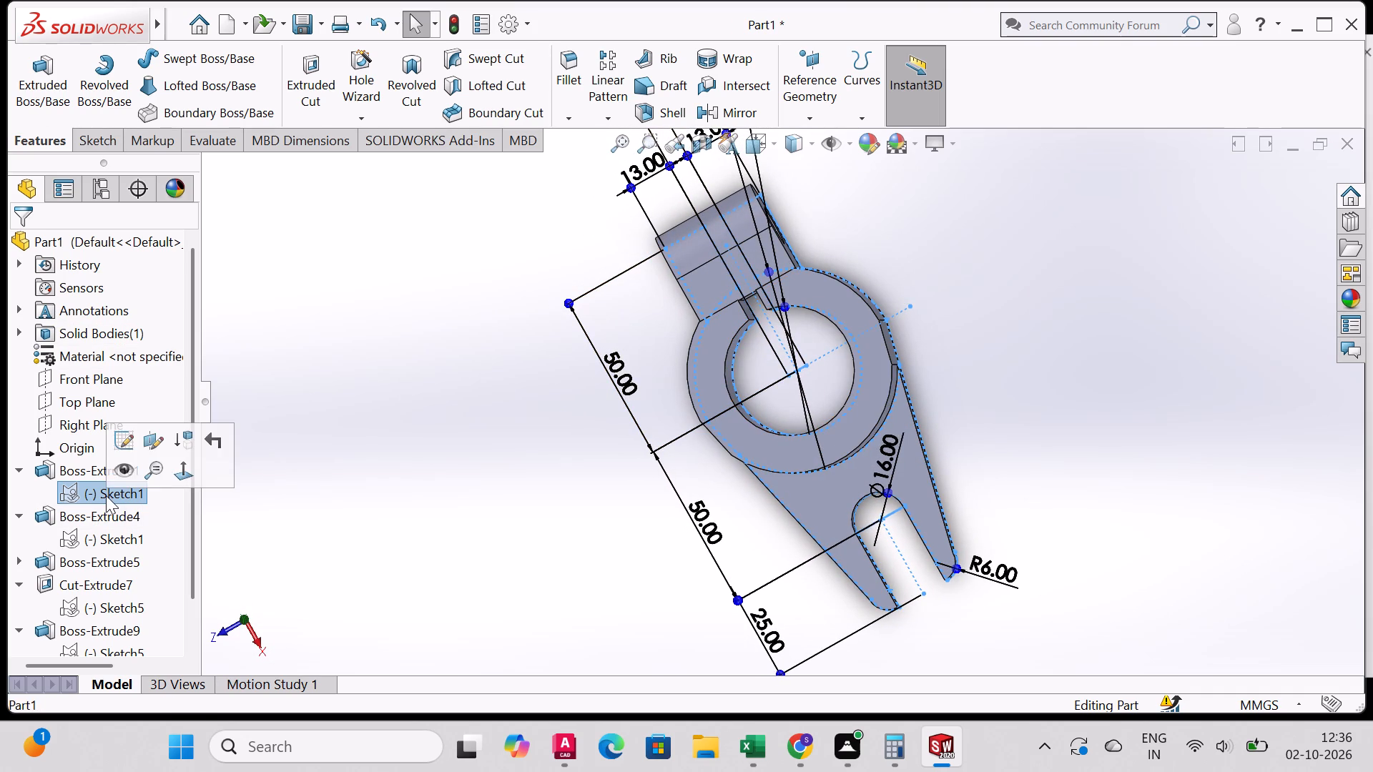
click(123, 443)
Examine the base sketch's ring, split lug and slotted arm geometry from several standard views, ending in the Top view.
middle_drag(770, 287, 782, 315)
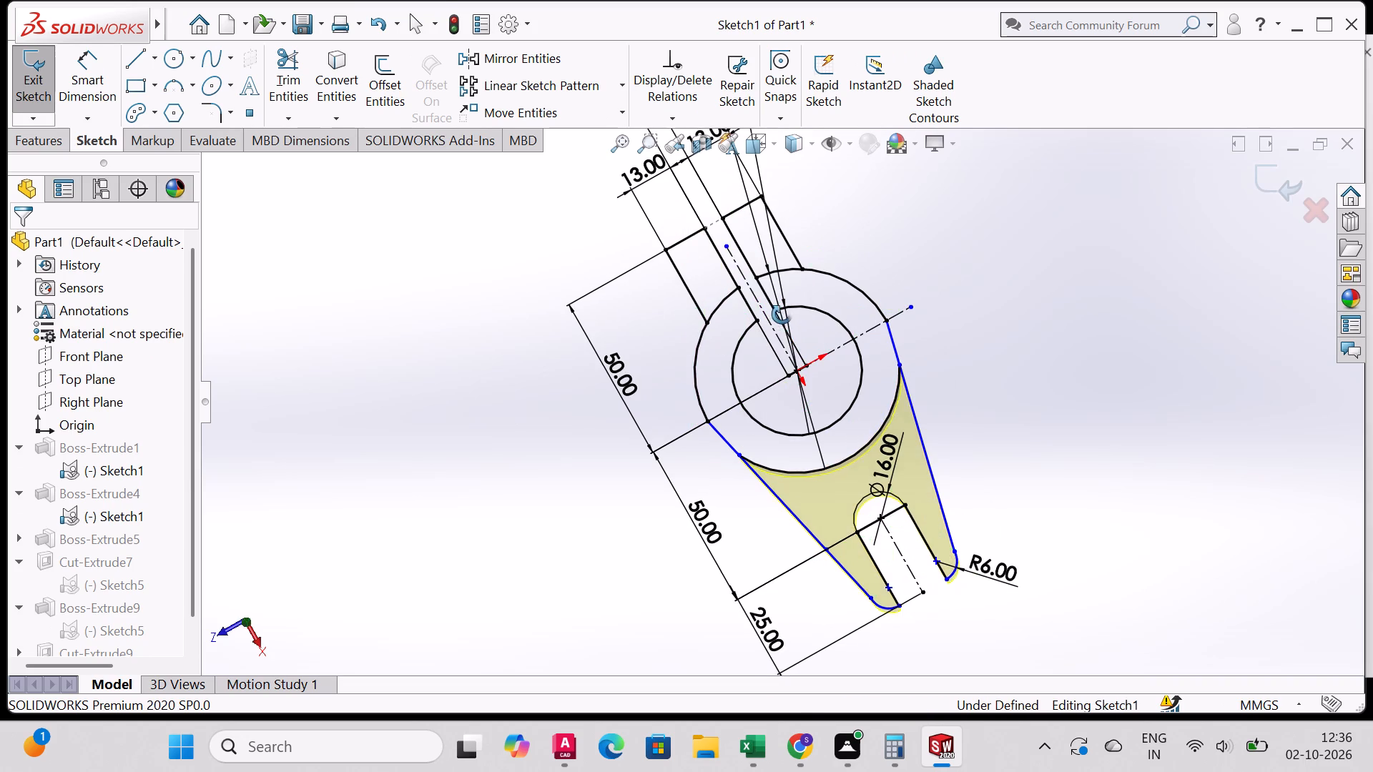
middle_drag(782, 315, 799, 310)
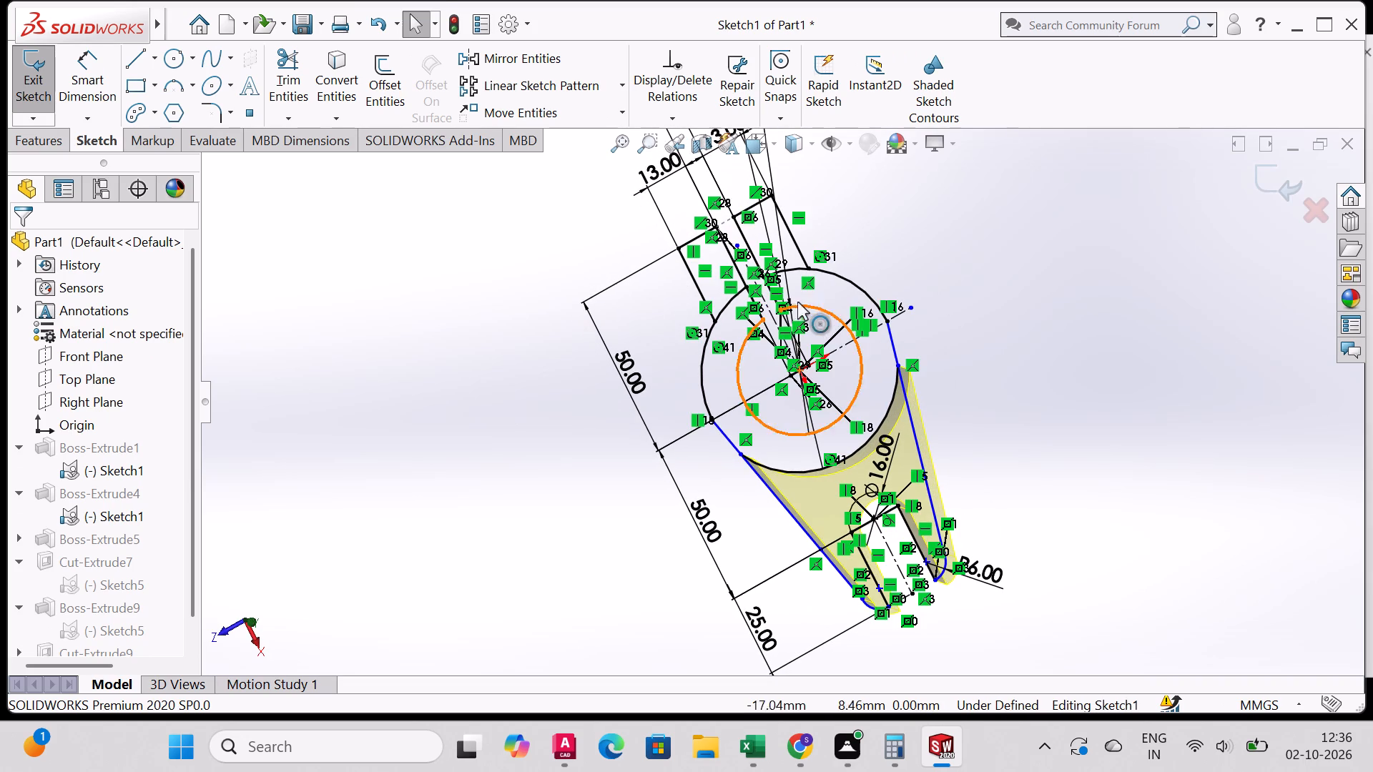
scroll(794, 224, up, 2)
scroll(794, 224, down, 5)
scroll(794, 224, up, 4)
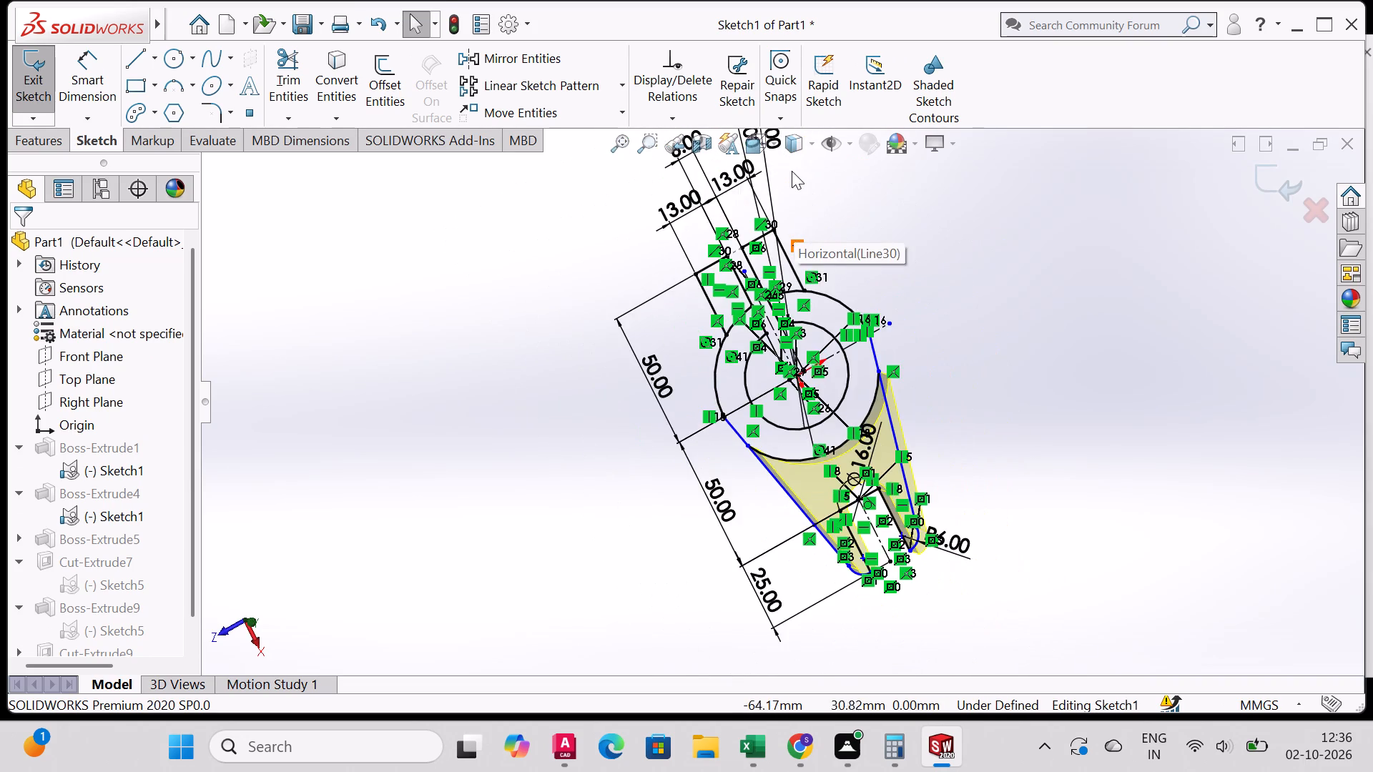
scroll(792, 169, up, 3)
scroll(790, 229, down, 5)
scroll(754, 189, up, 2)
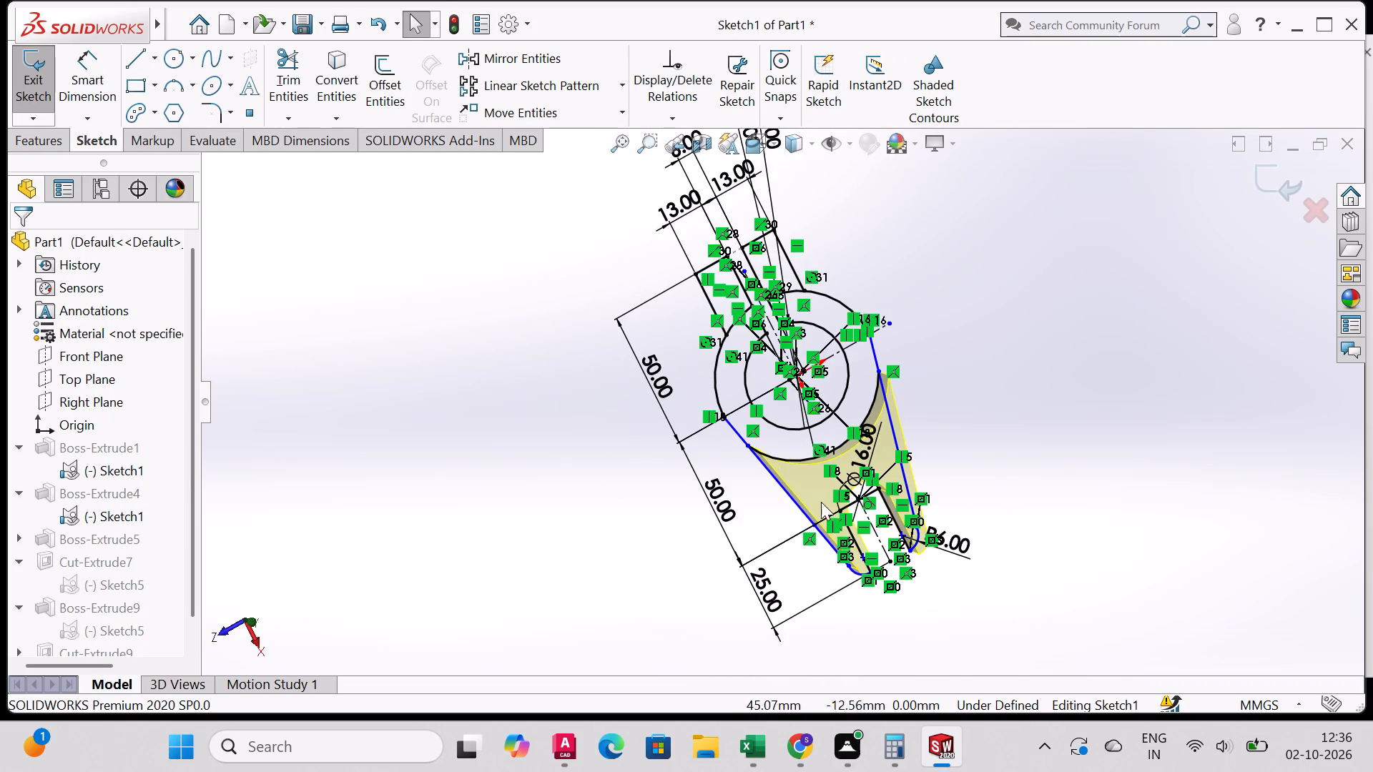
middle_drag(823, 498, 836, 458)
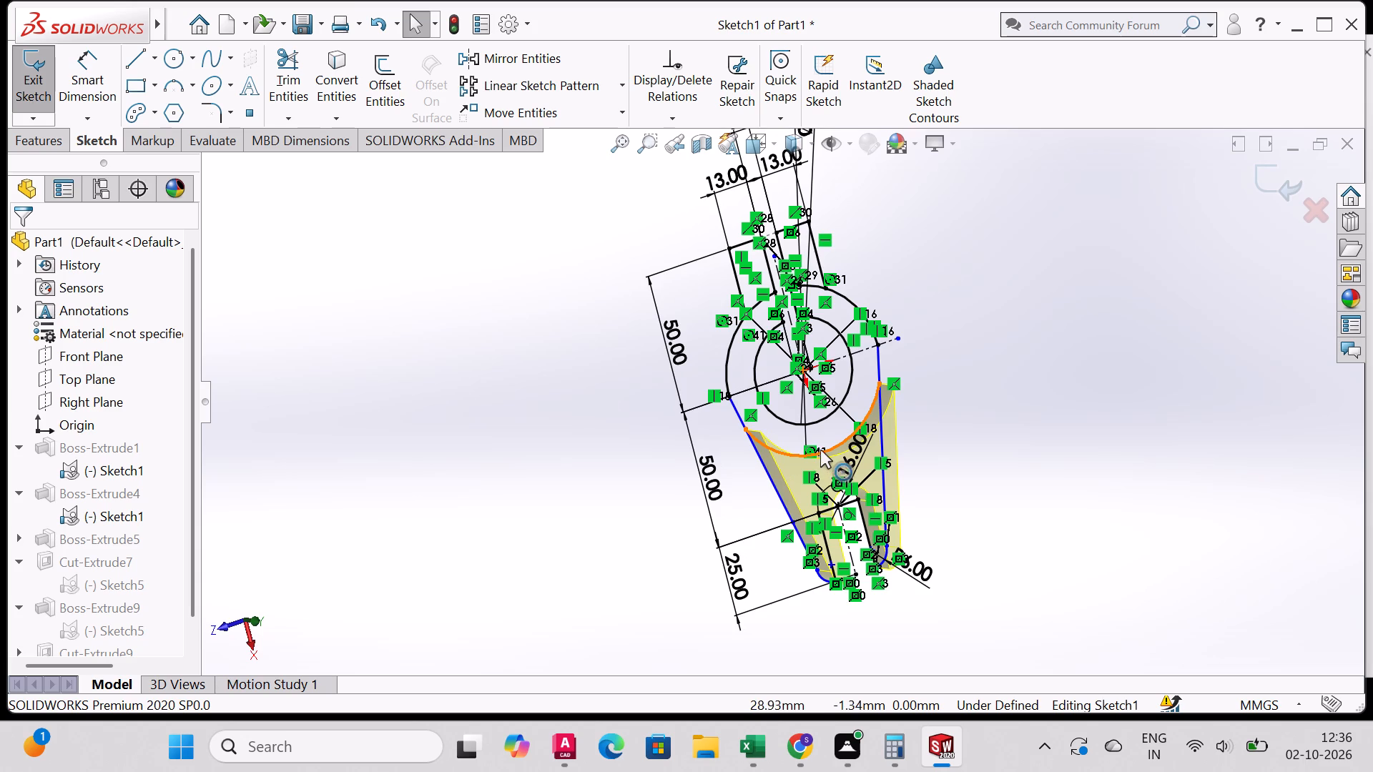
key(ctrl+1)
key(ctrl+2)
key(ctrl+3)
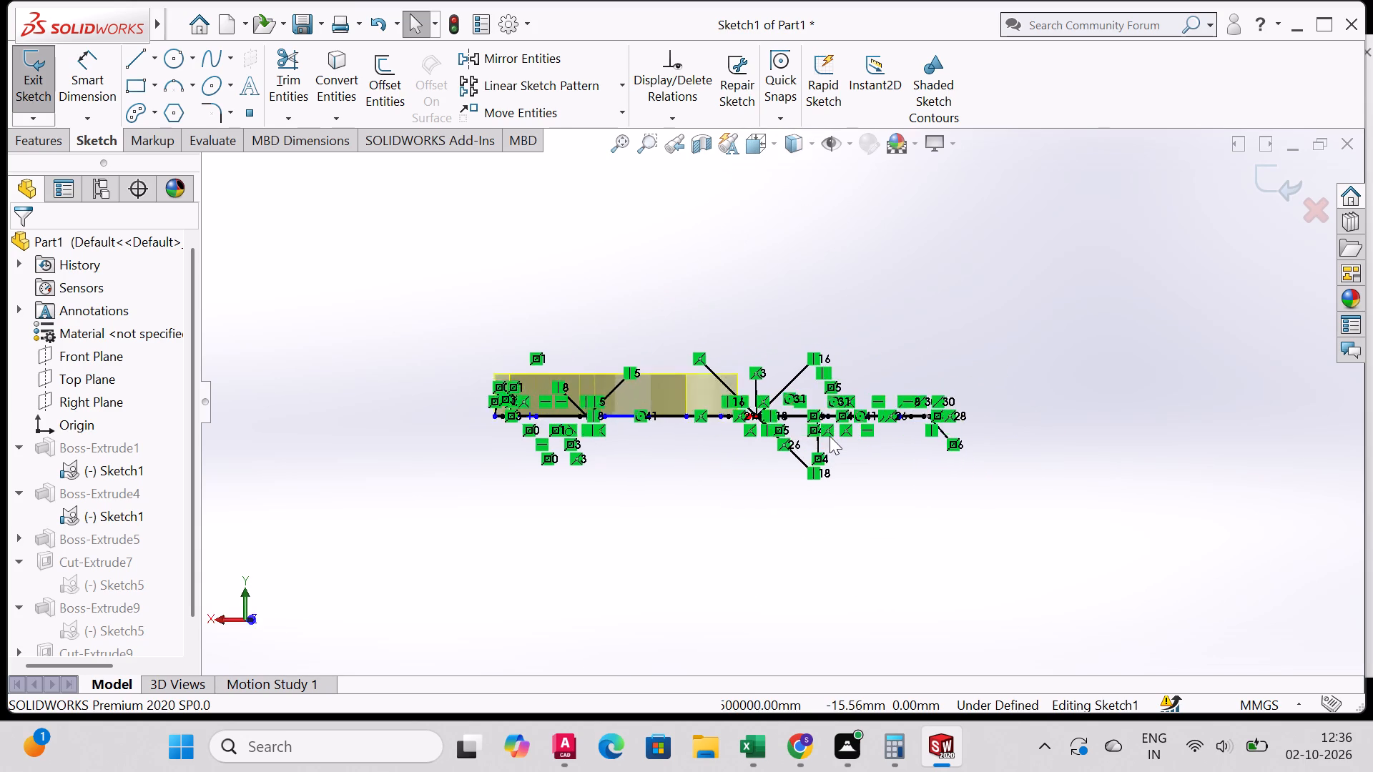
key(ctrl+4)
ctrl+click(139, 719)
key(ctrl+5)
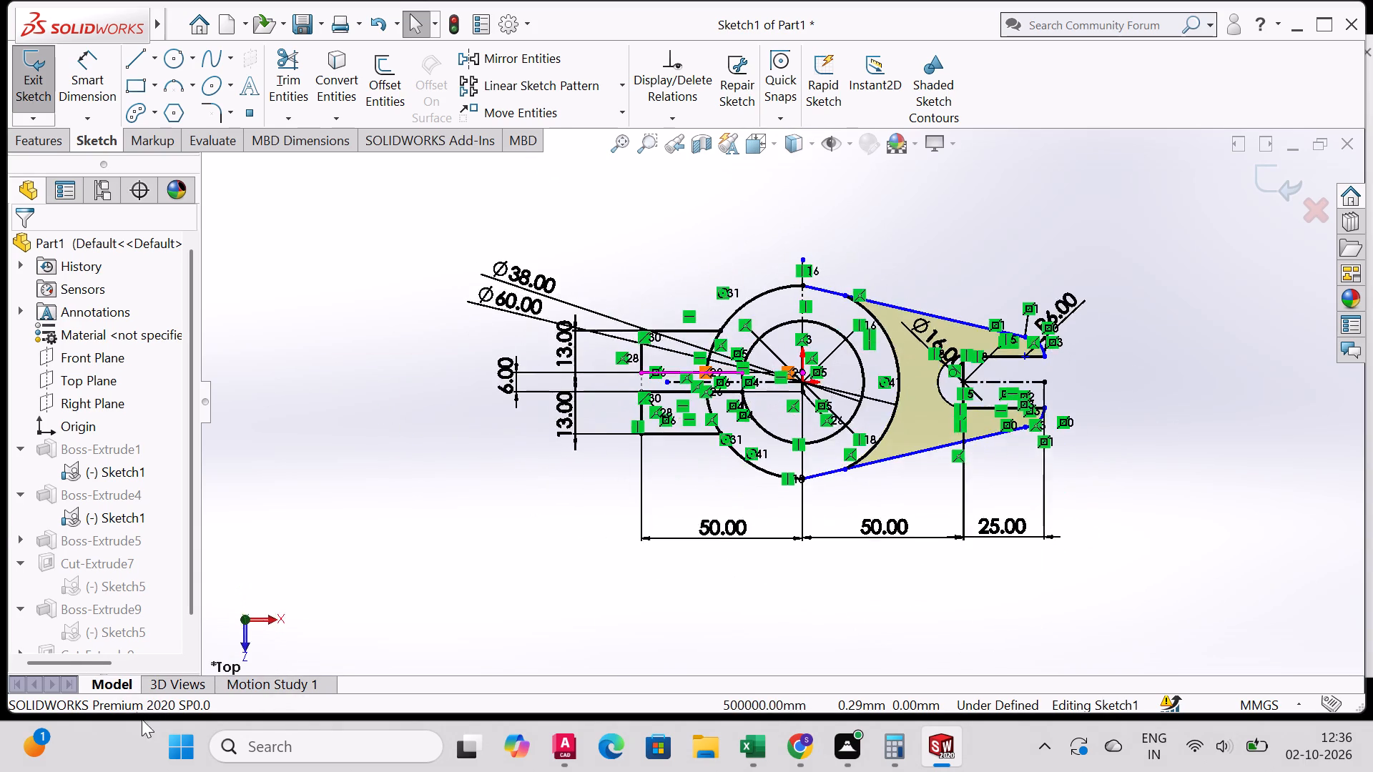
ctrl+click(283, 687)
key(Escape)
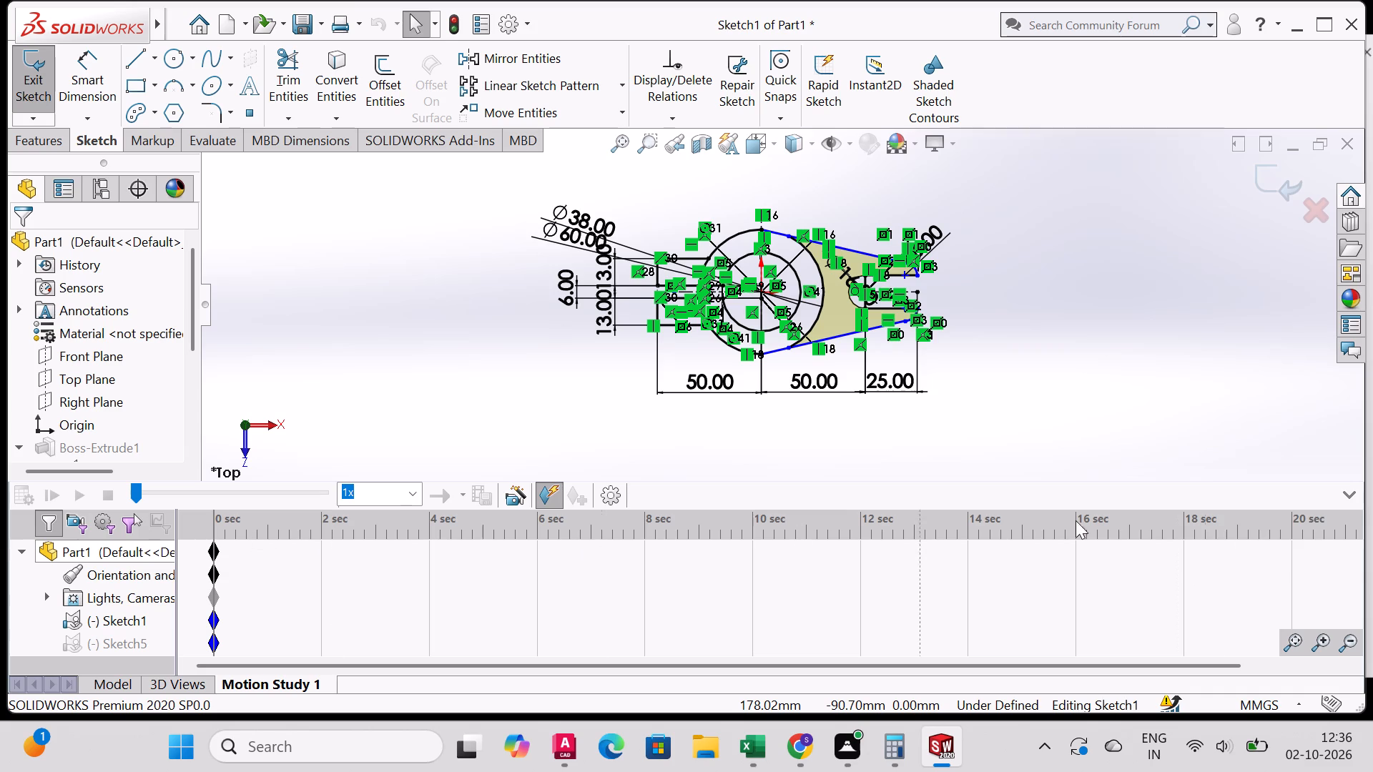
click(1343, 498)
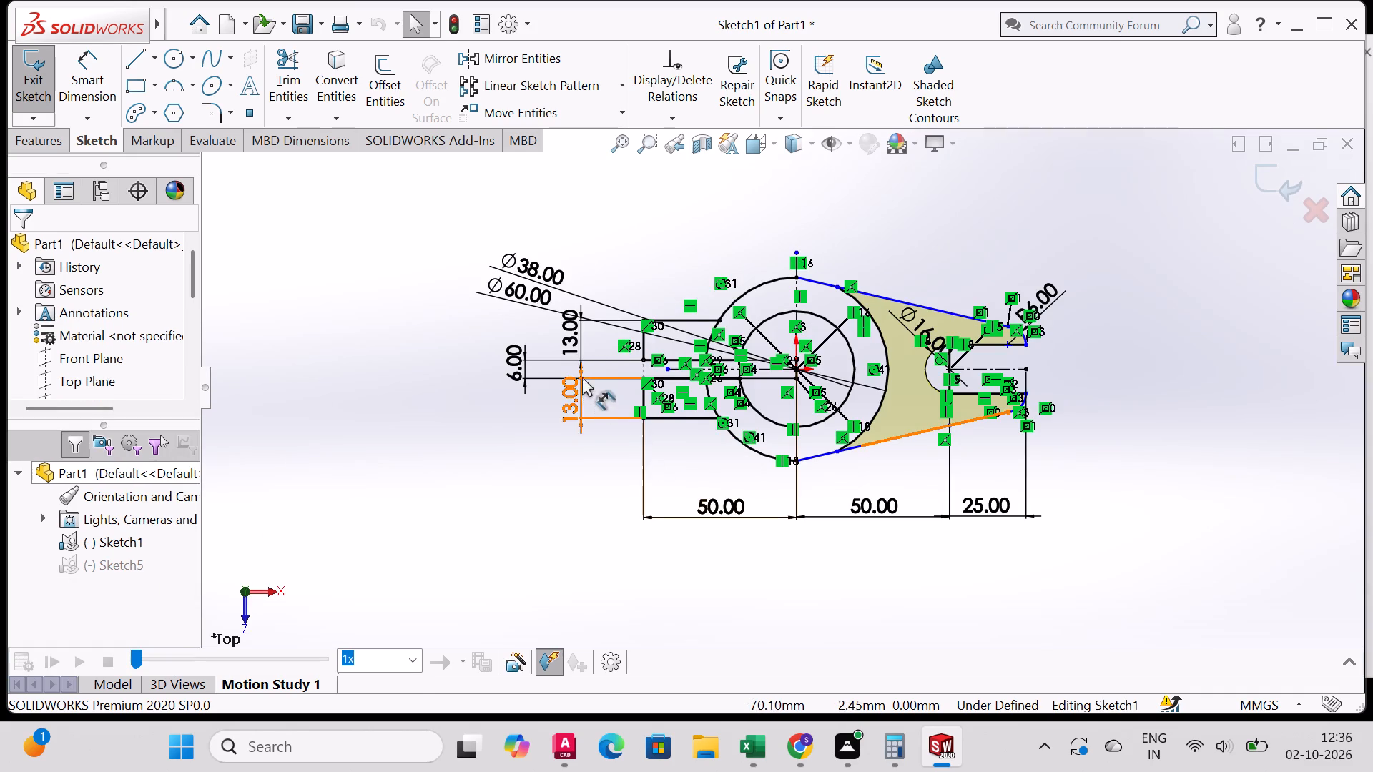
Draw a 6 mm vertical line closing the outer end of the split between the two lugs, and exit the base sketch.
scroll(582, 377, up, 1)
scroll(590, 367, down, 4)
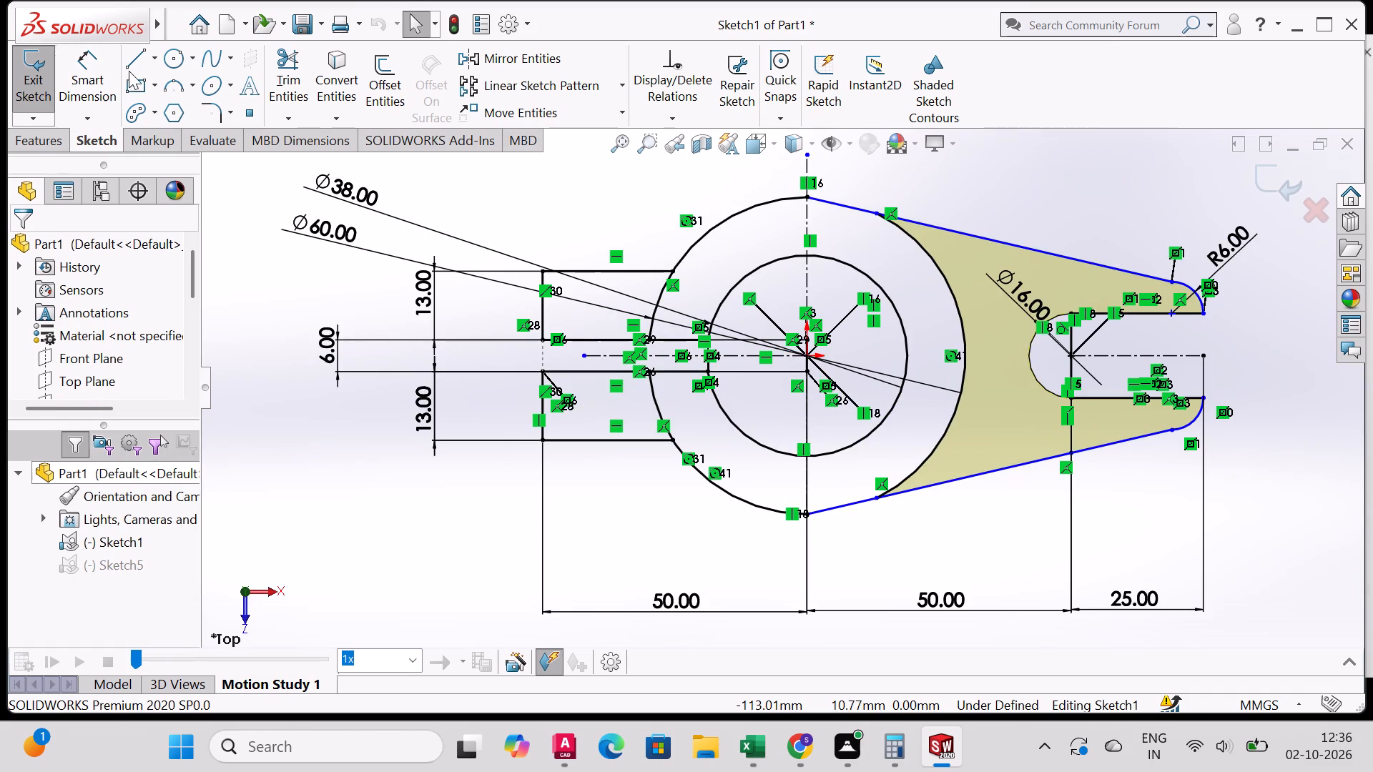
click(129, 66)
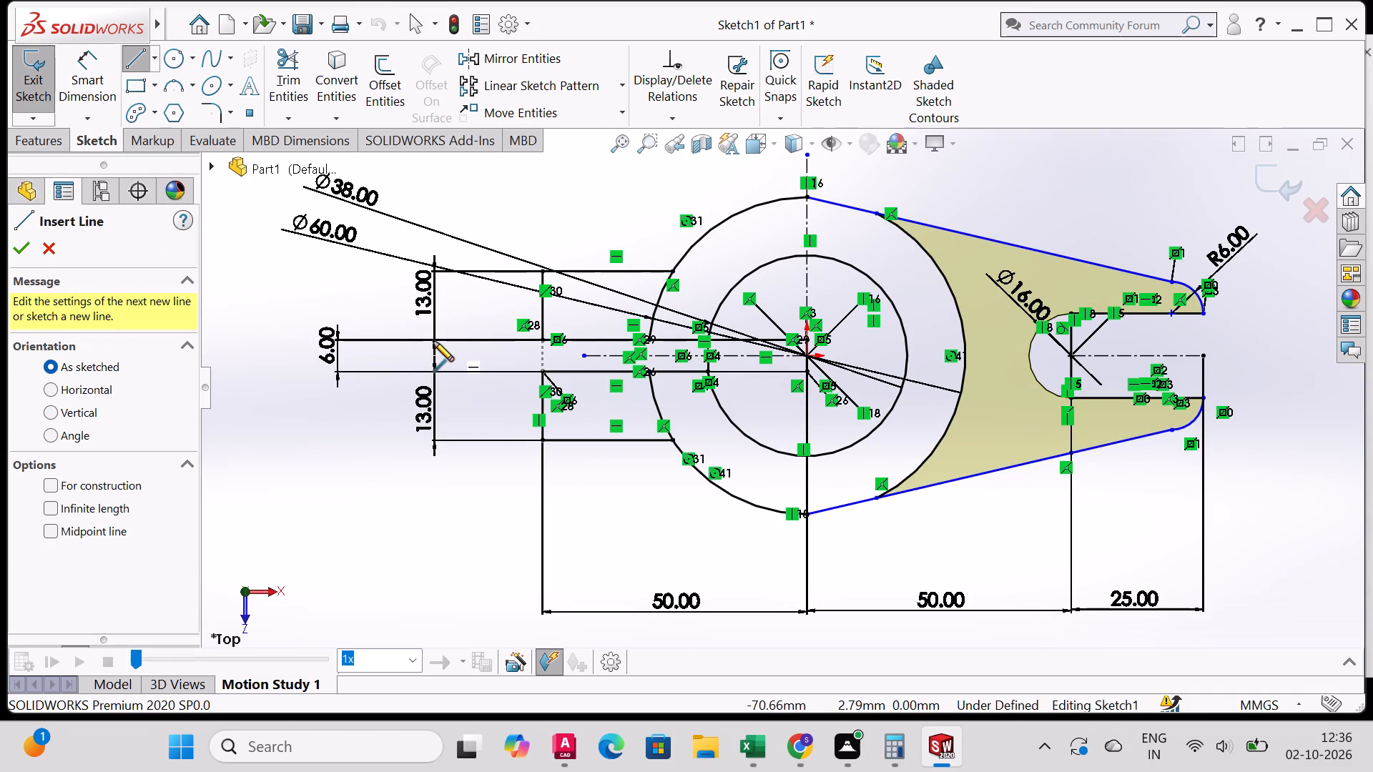
scroll(433, 339, up, 3)
scroll(518, 338, down, 4)
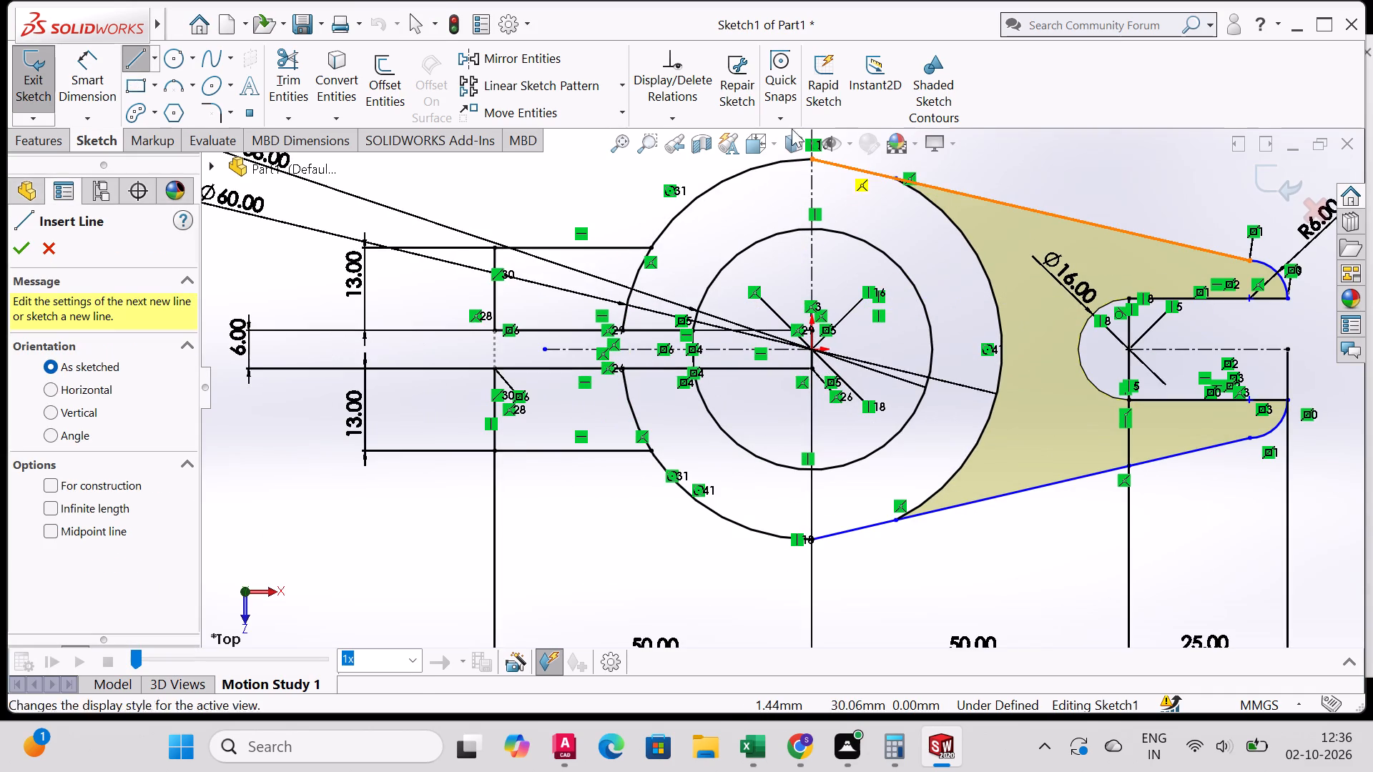
click(639, 139)
drag(245, 265, 532, 417)
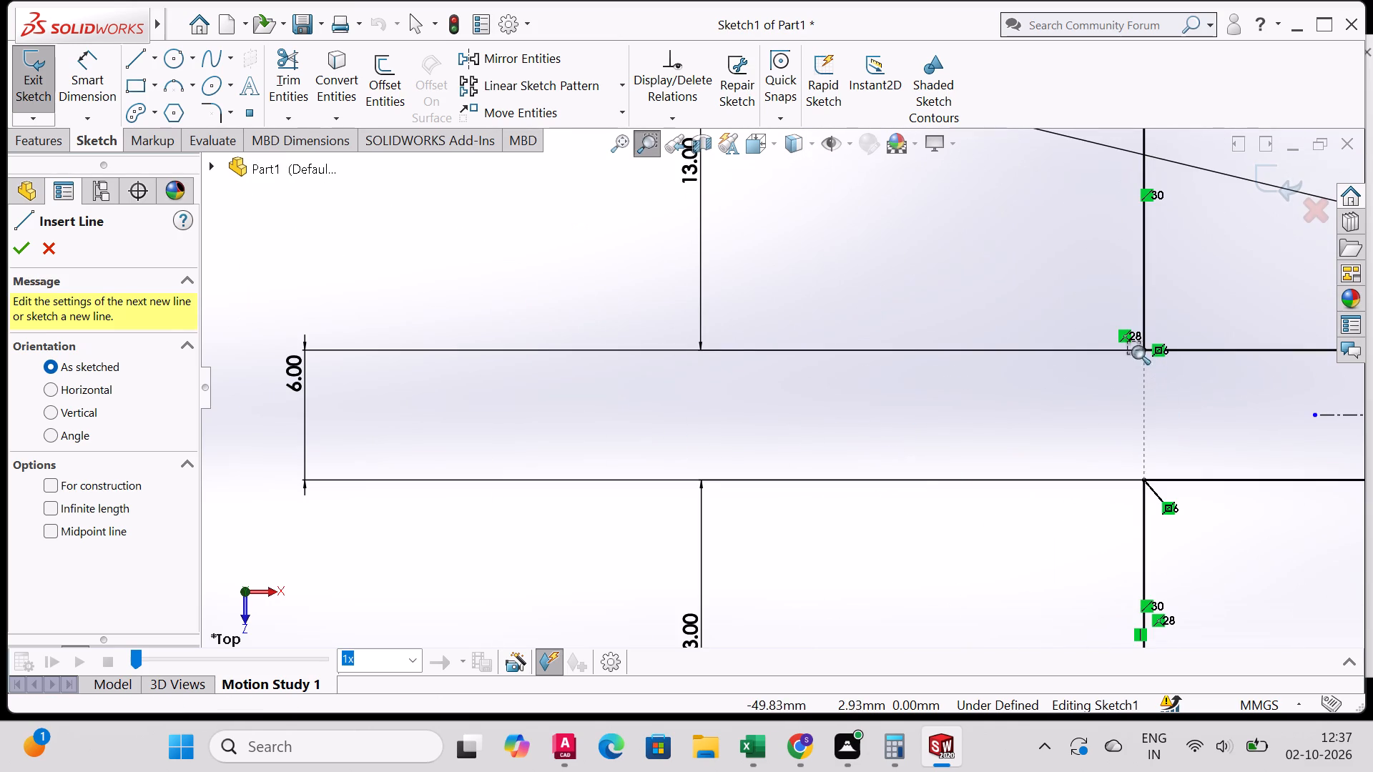
click(649, 150)
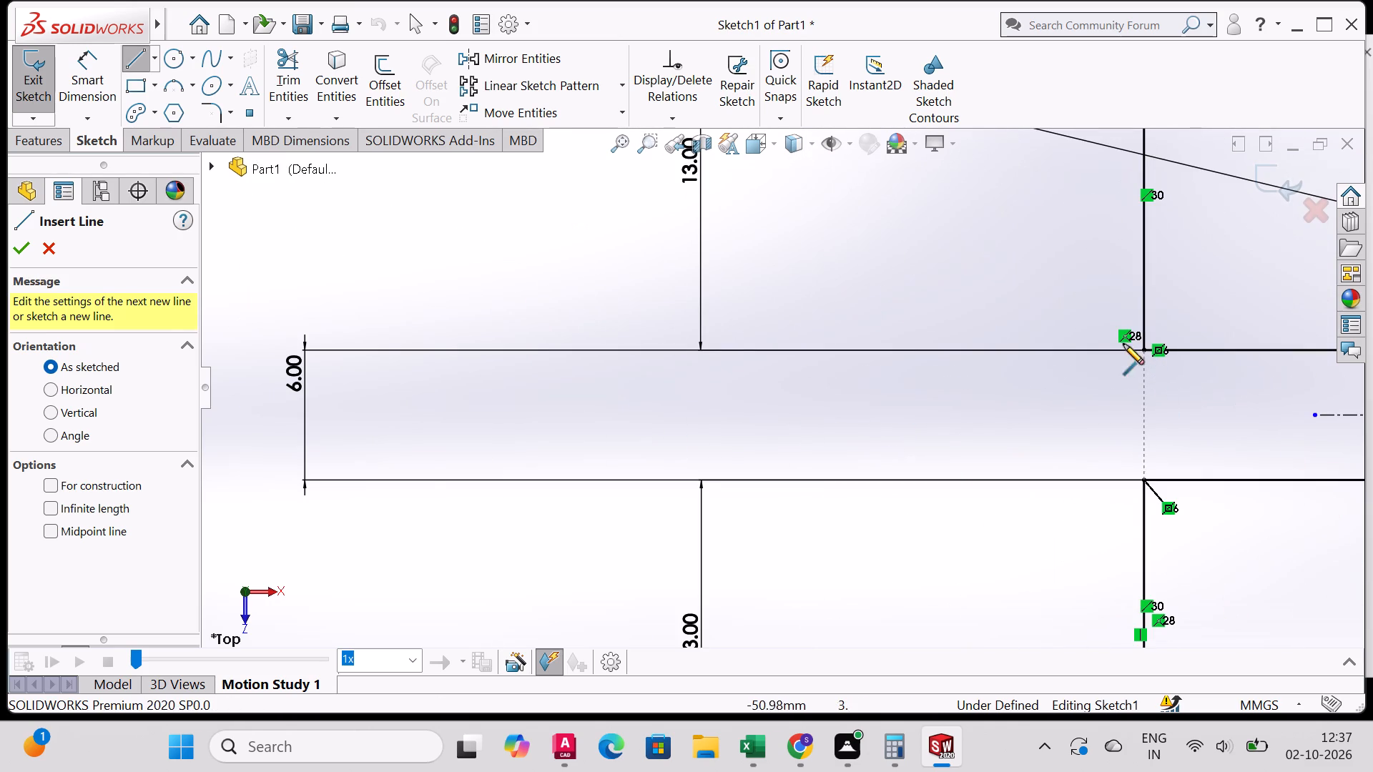
click(1146, 350)
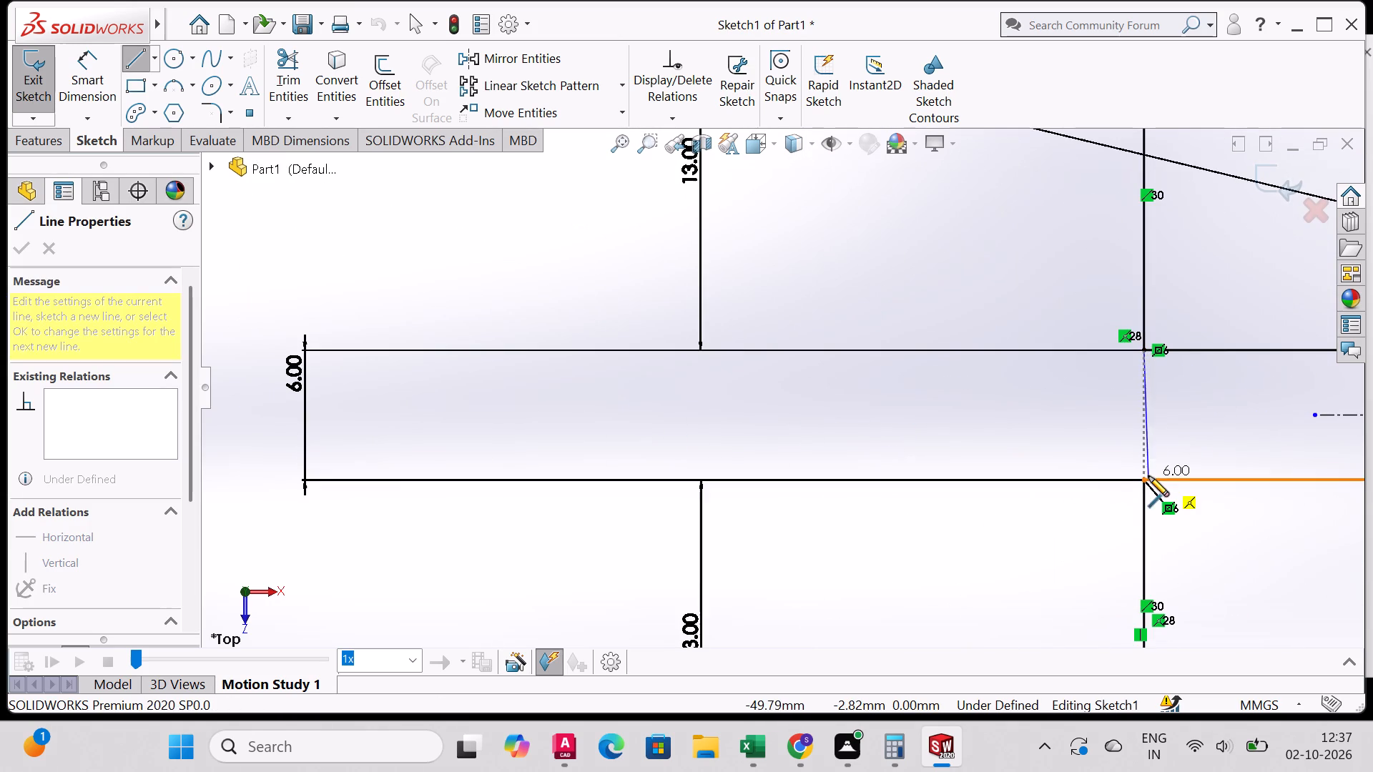
click(1144, 478)
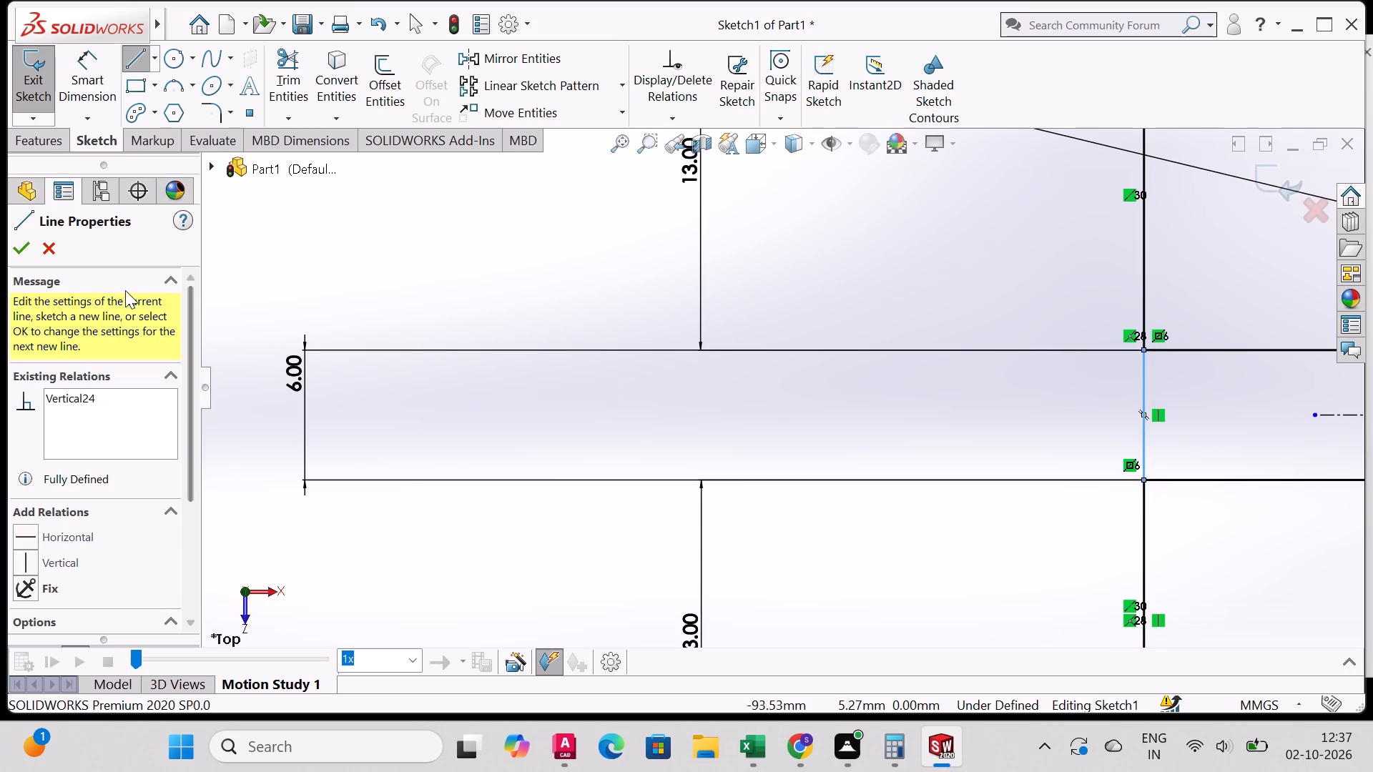
click(21, 247)
key(Escape)
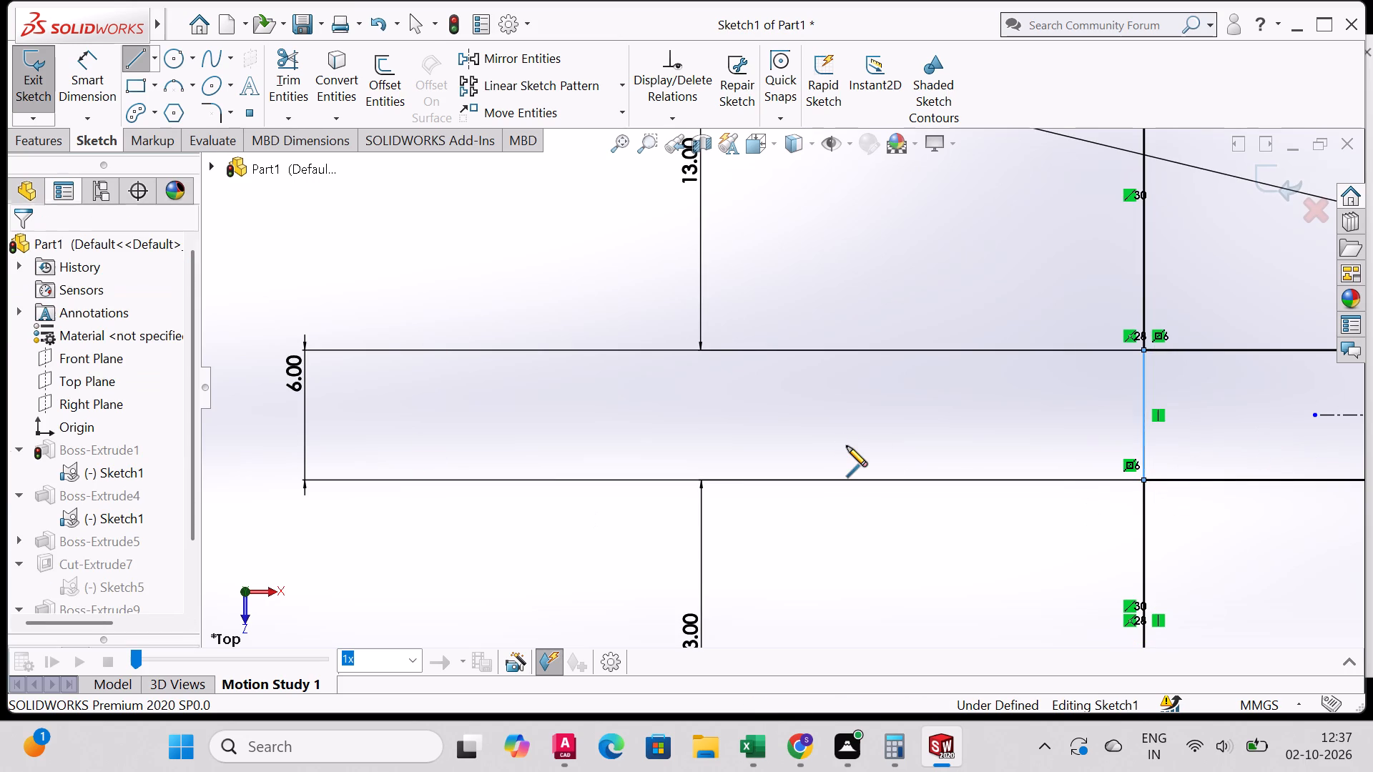
scroll(1074, 437, down, 4)
scroll(1138, 443, up, 10)
scroll(1364, 446, up, 1)
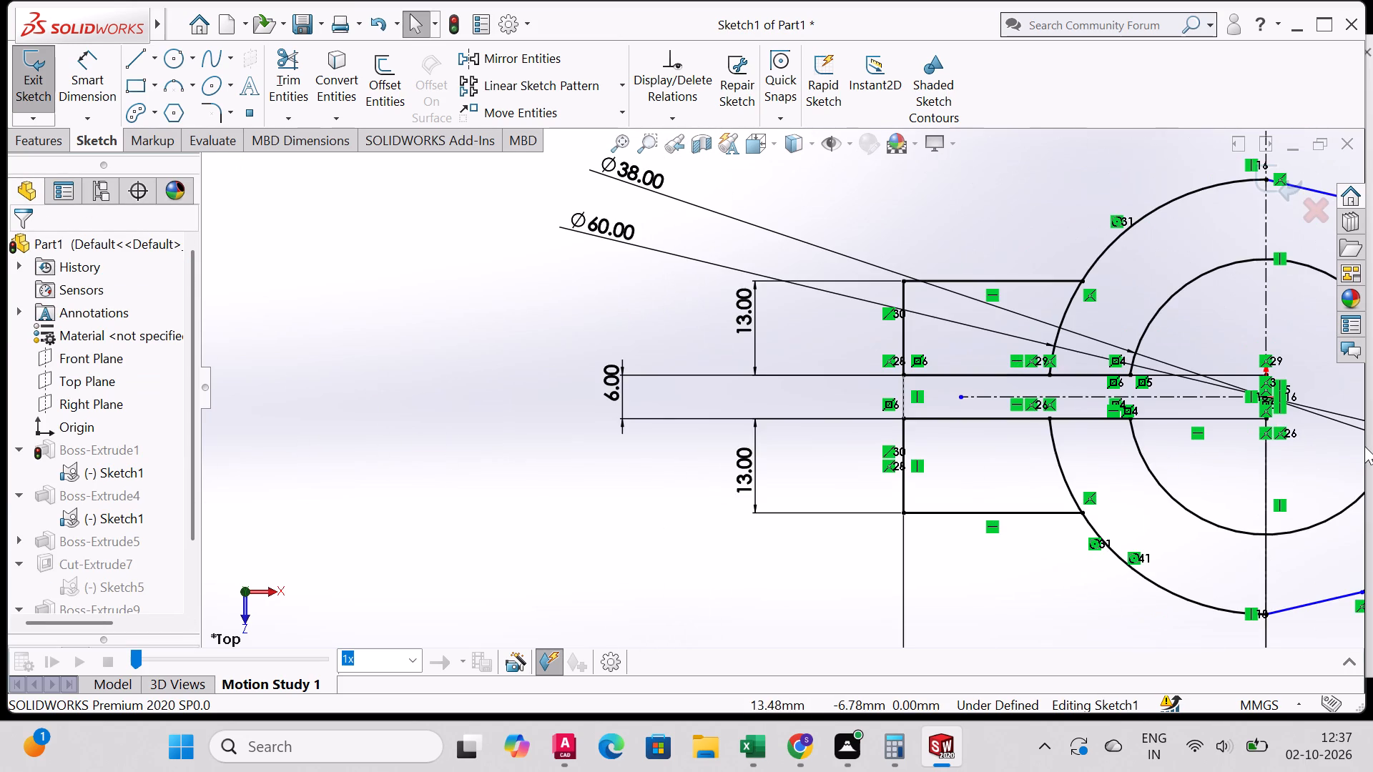
scroll(1127, 498, up, 3)
scroll(1211, 482, down, 1)
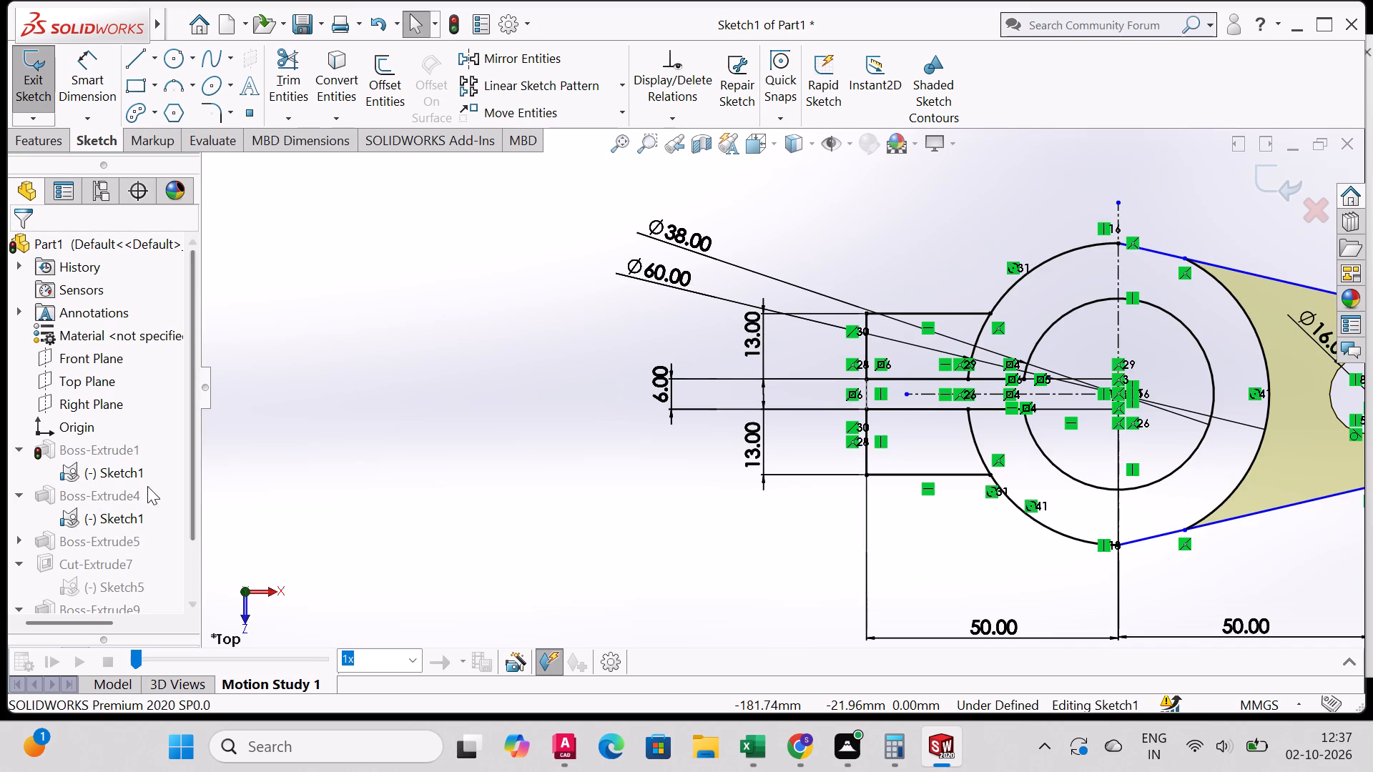
click(119, 479)
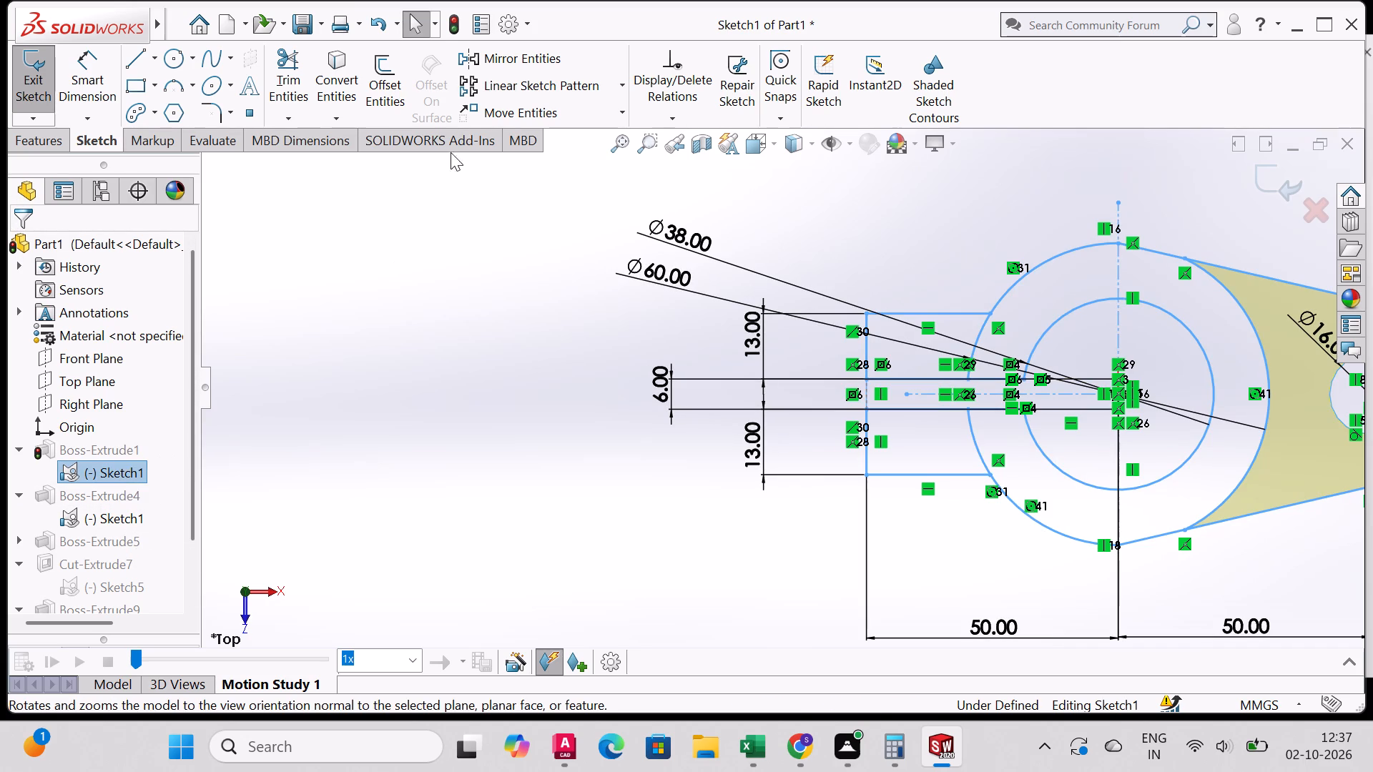
click(31, 80)
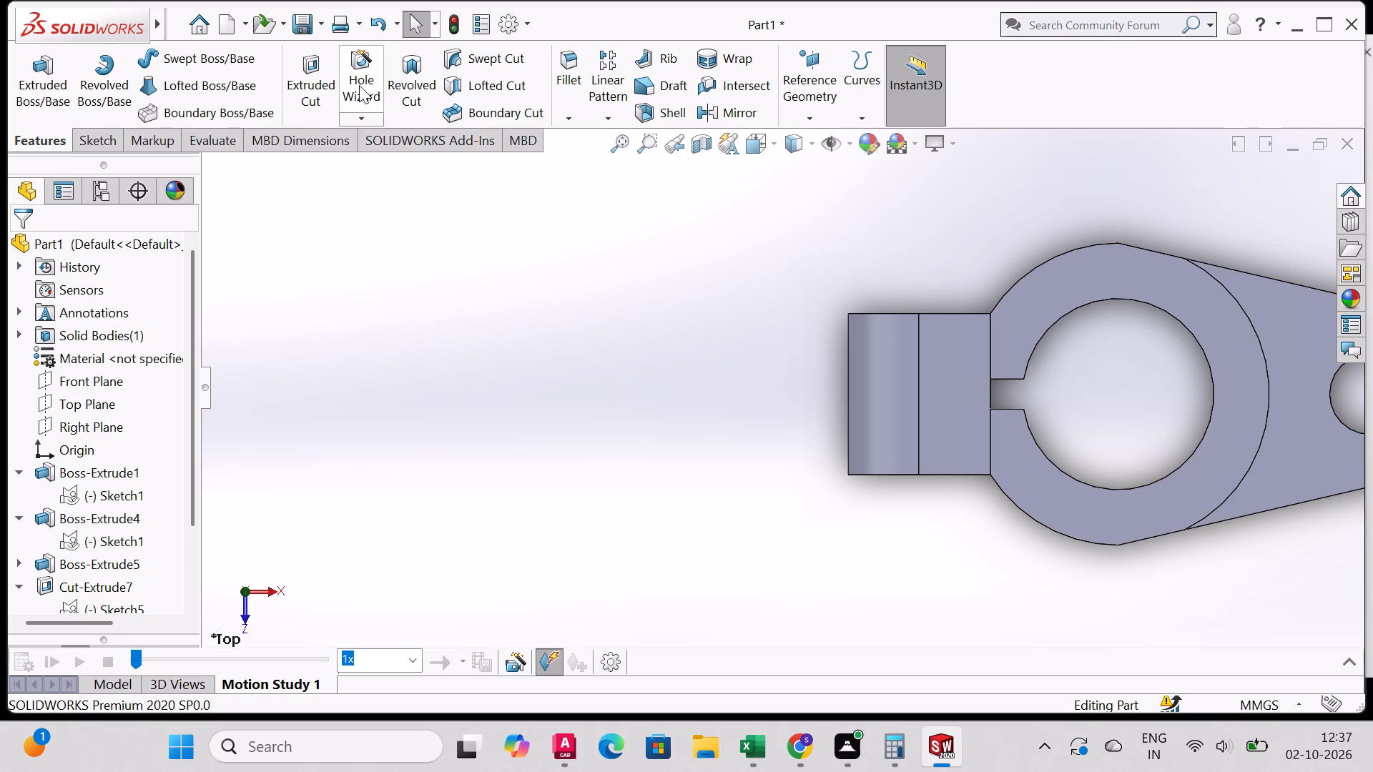
Cut the narrow split region of the first boss's Sketch1 upward between the clamp lugs, blind 44 mm deep.
click(323, 69)
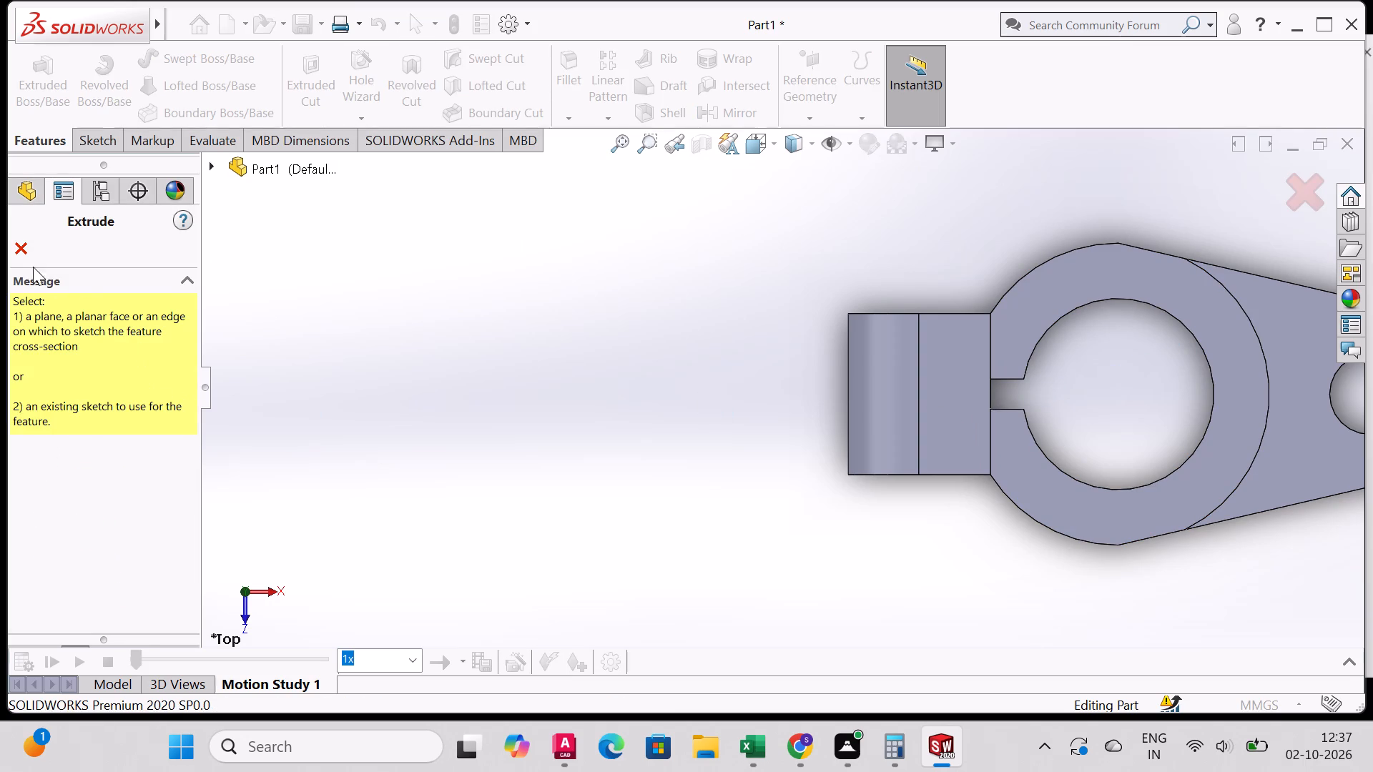
click(22, 249)
click(97, 493)
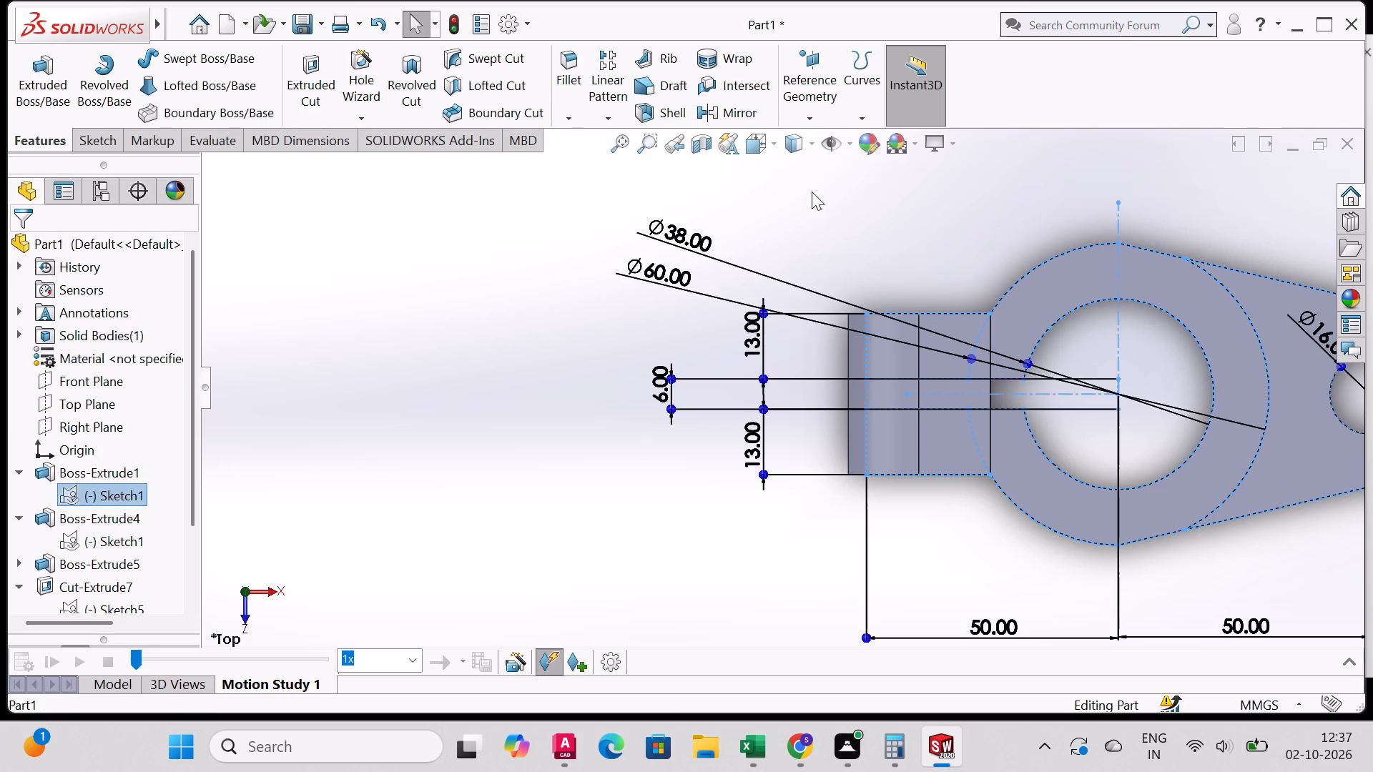
click(312, 74)
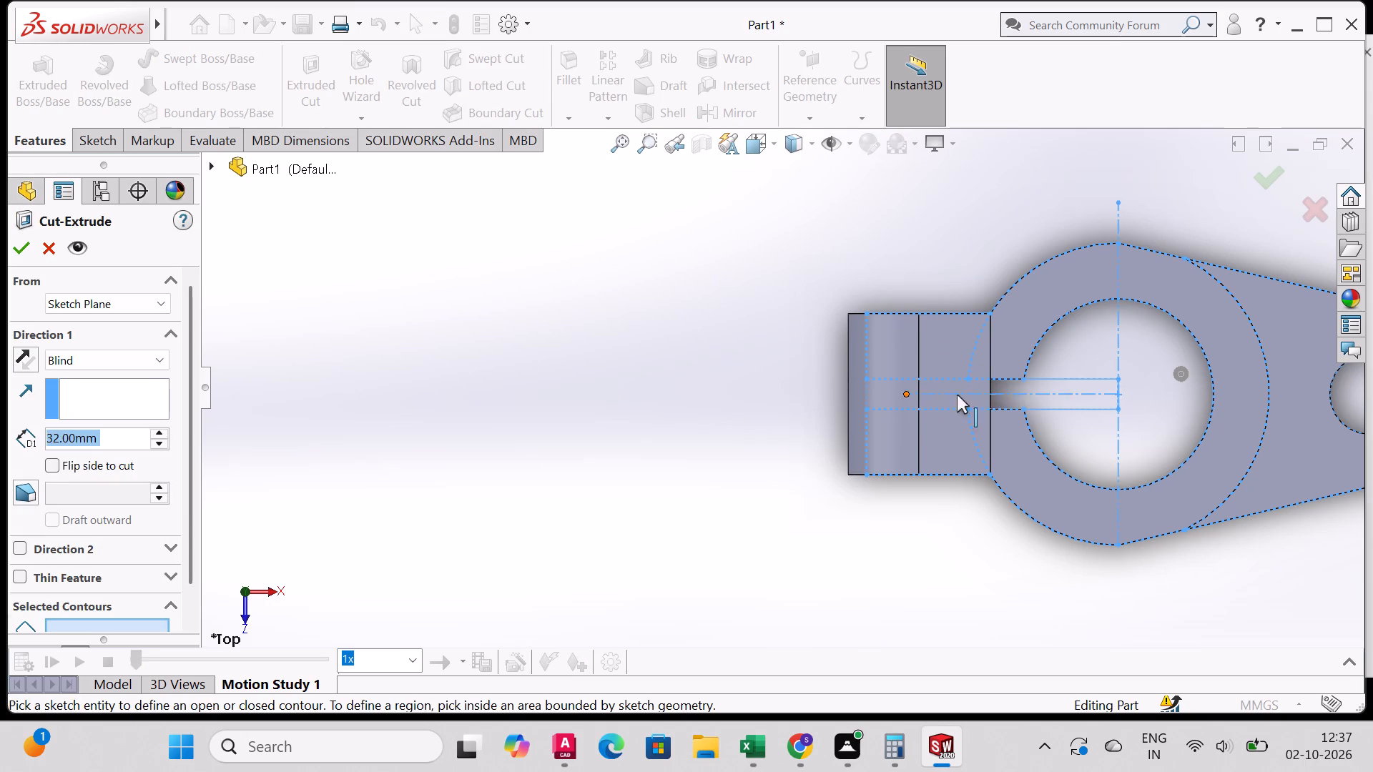
click(1028, 392)
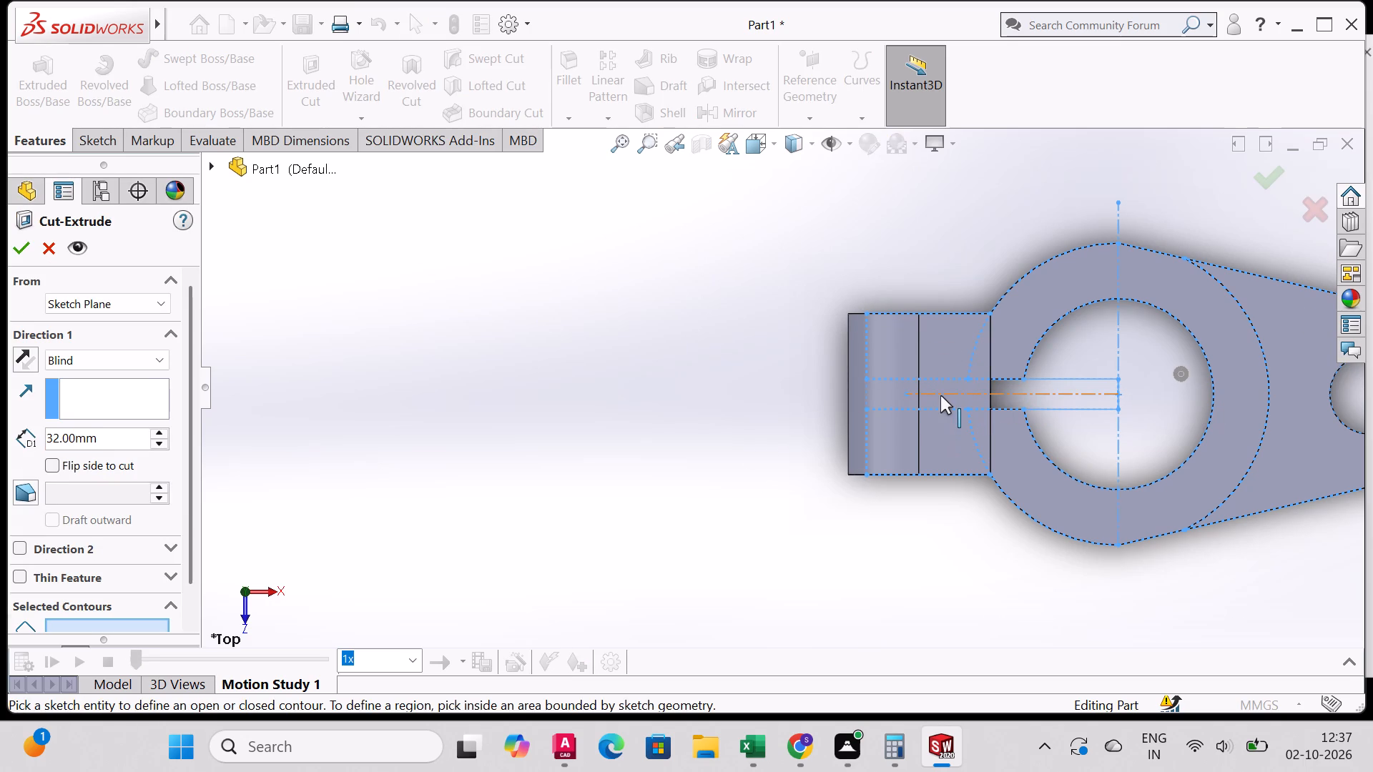
click(897, 395)
click(900, 396)
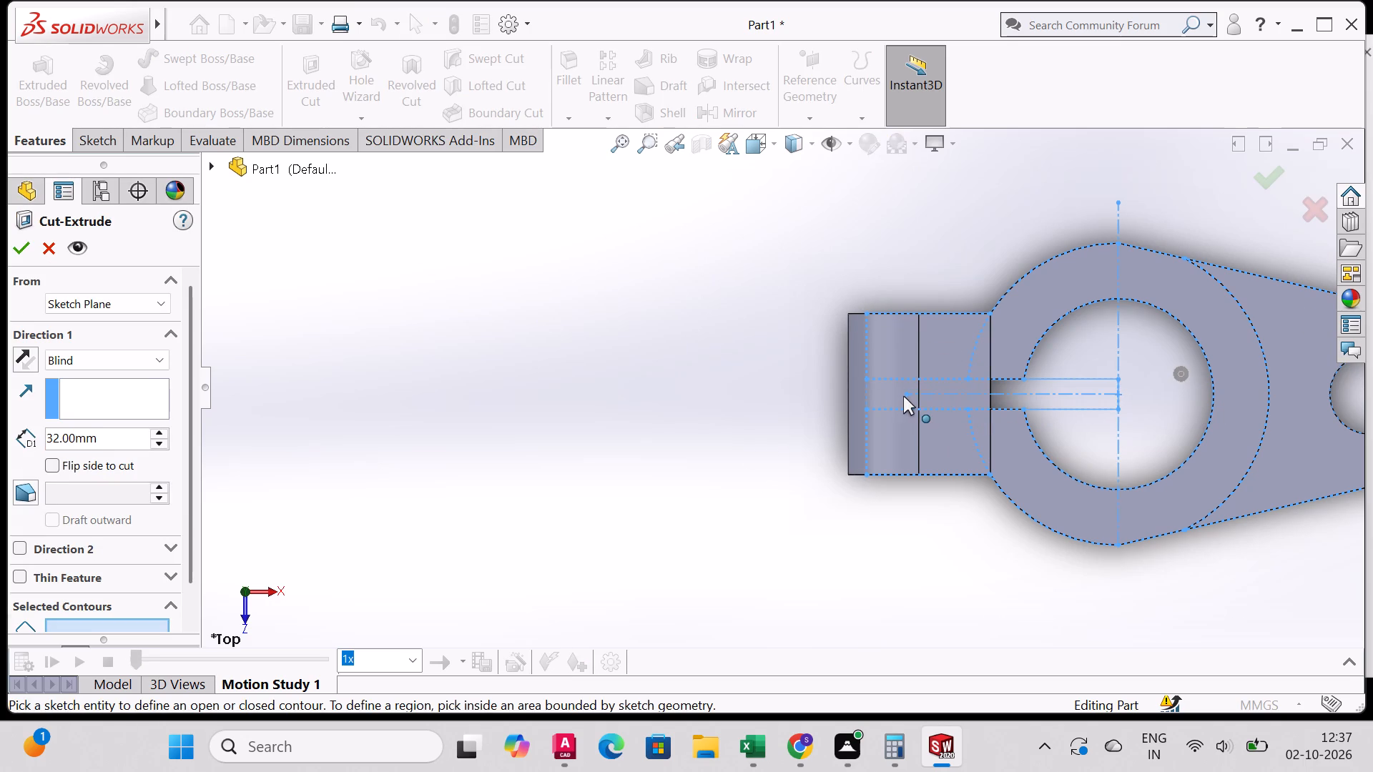
click(910, 396)
click(977, 393)
click(913, 396)
click(1028, 395)
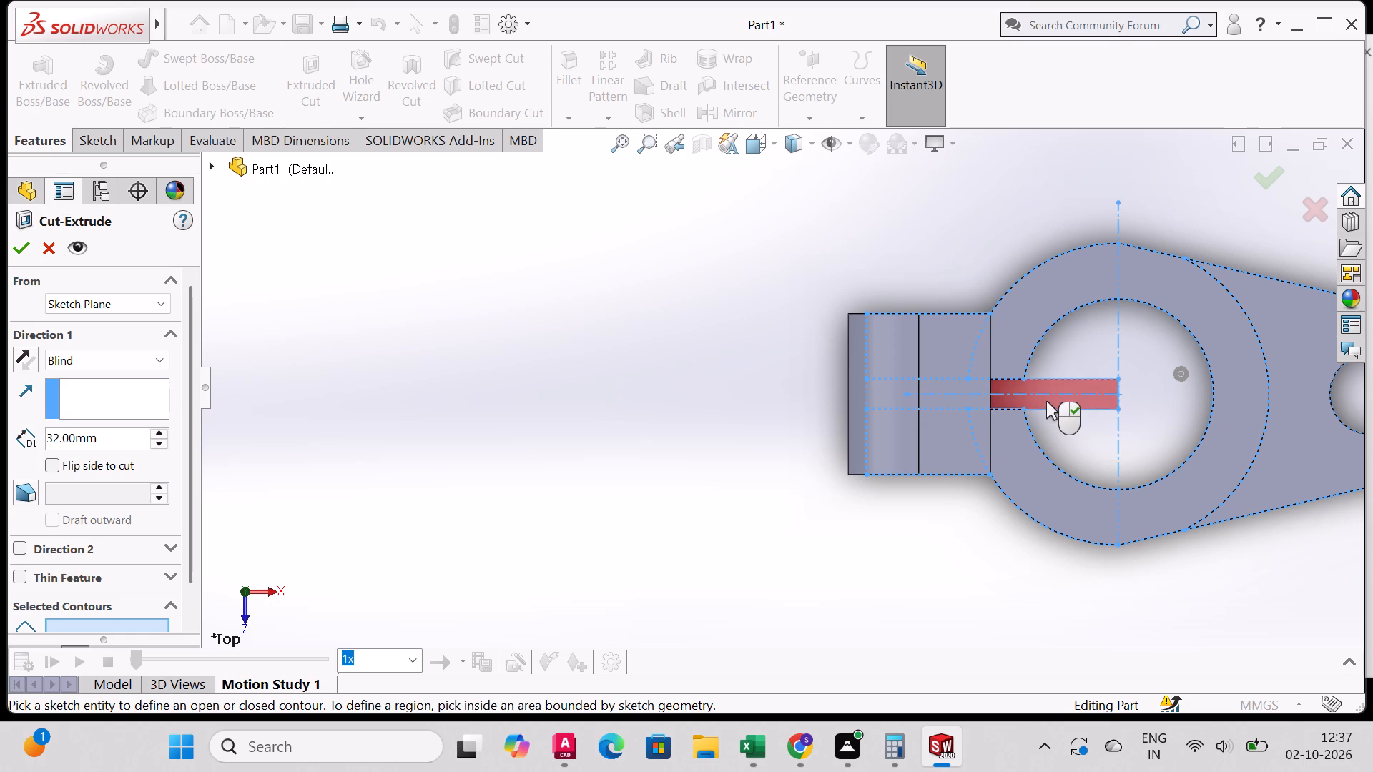
click(1046, 401)
click(977, 402)
middle_drag(1020, 401, 999, 295)
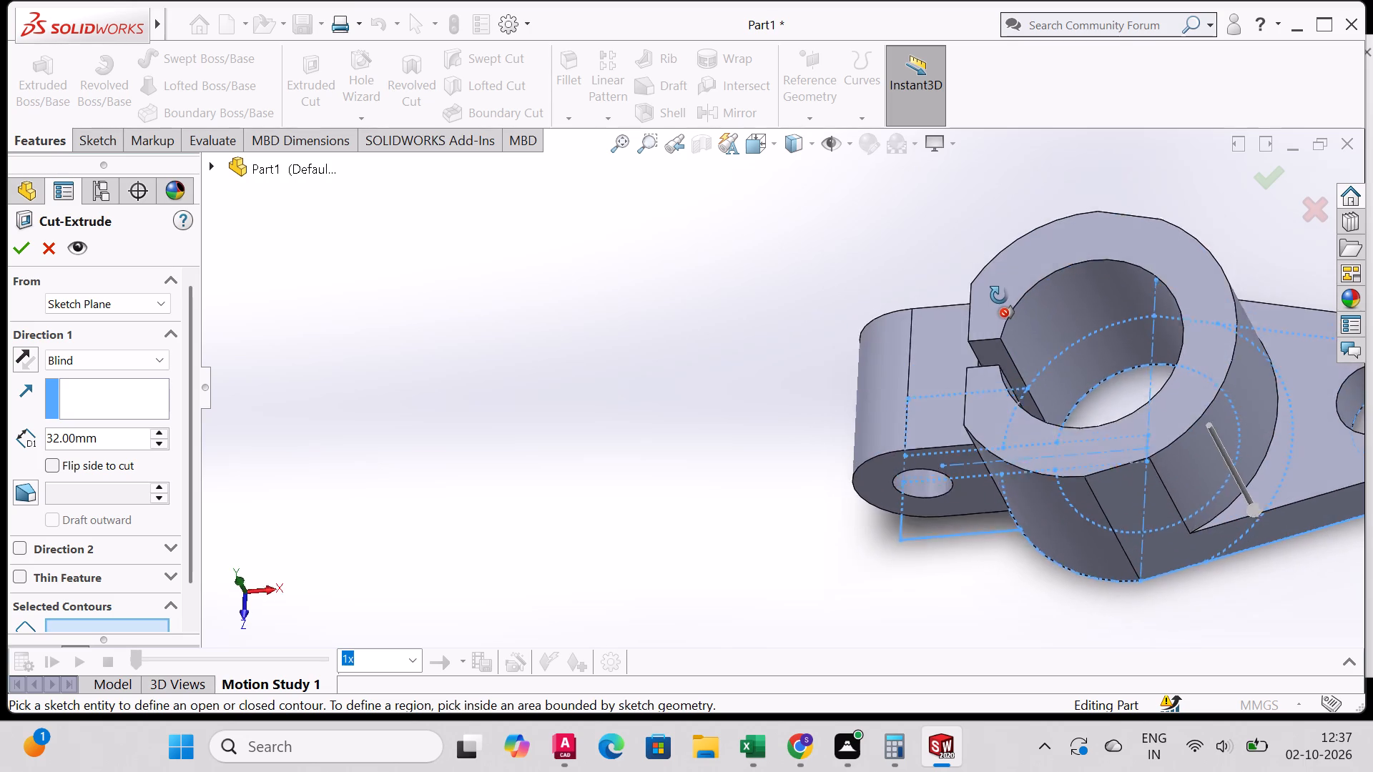
middle_drag(999, 295, 1096, 377)
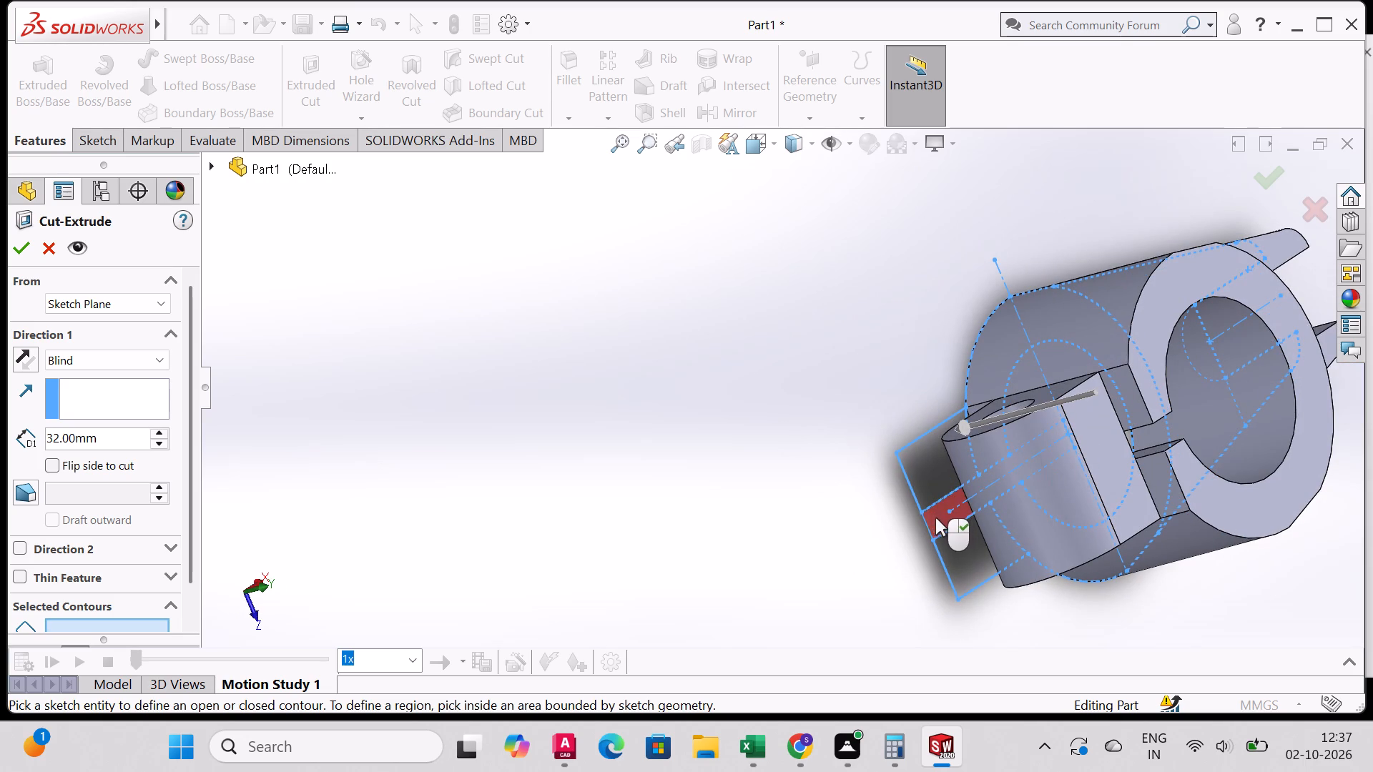
click(932, 519)
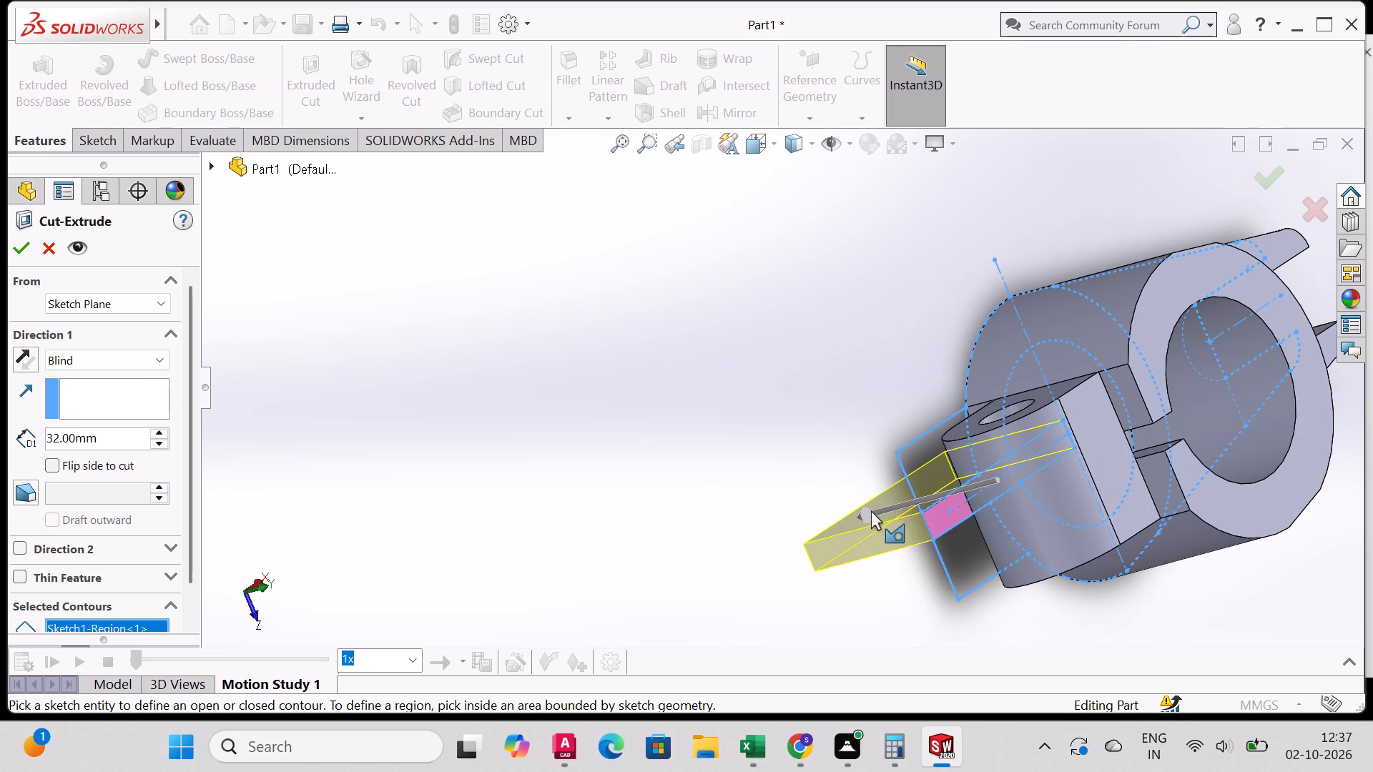
drag(867, 514, 1121, 448)
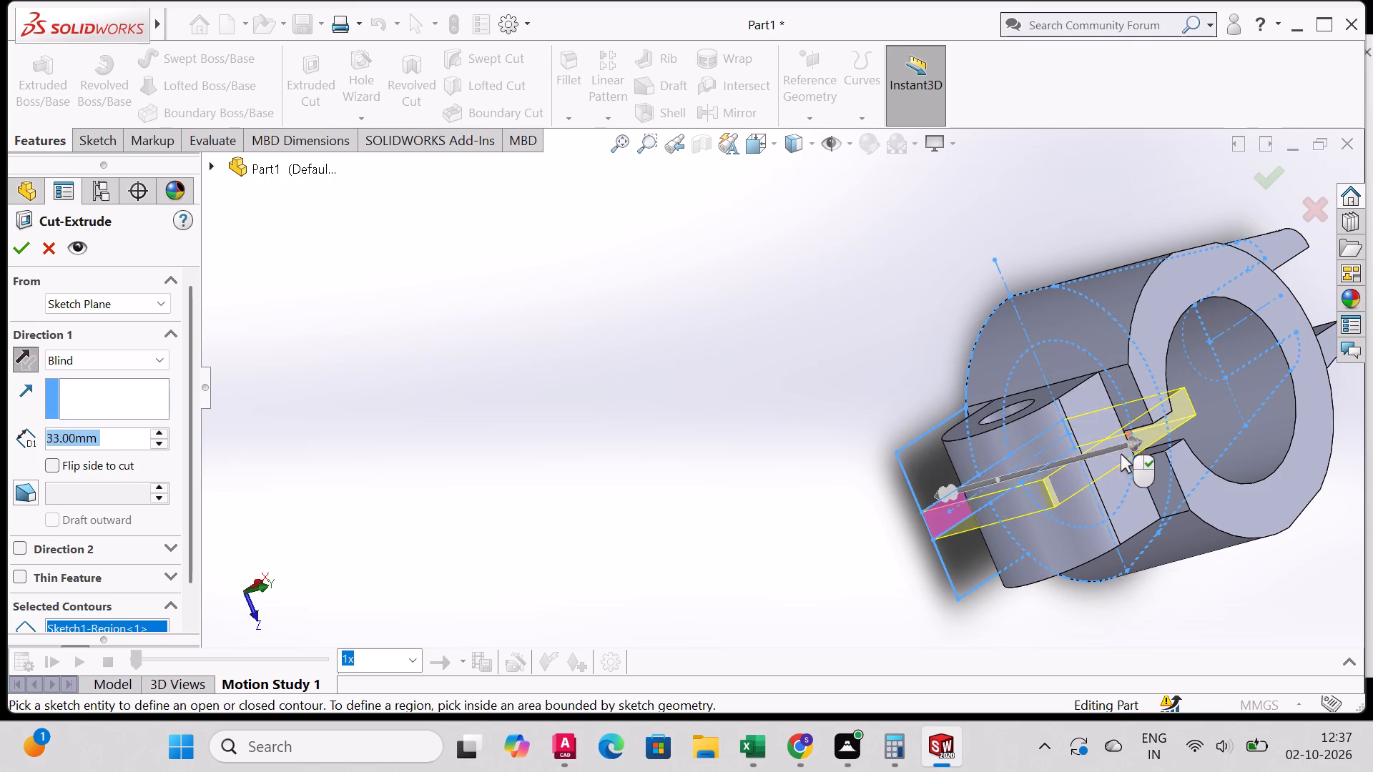
middle_drag(1204, 469, 1135, 270)
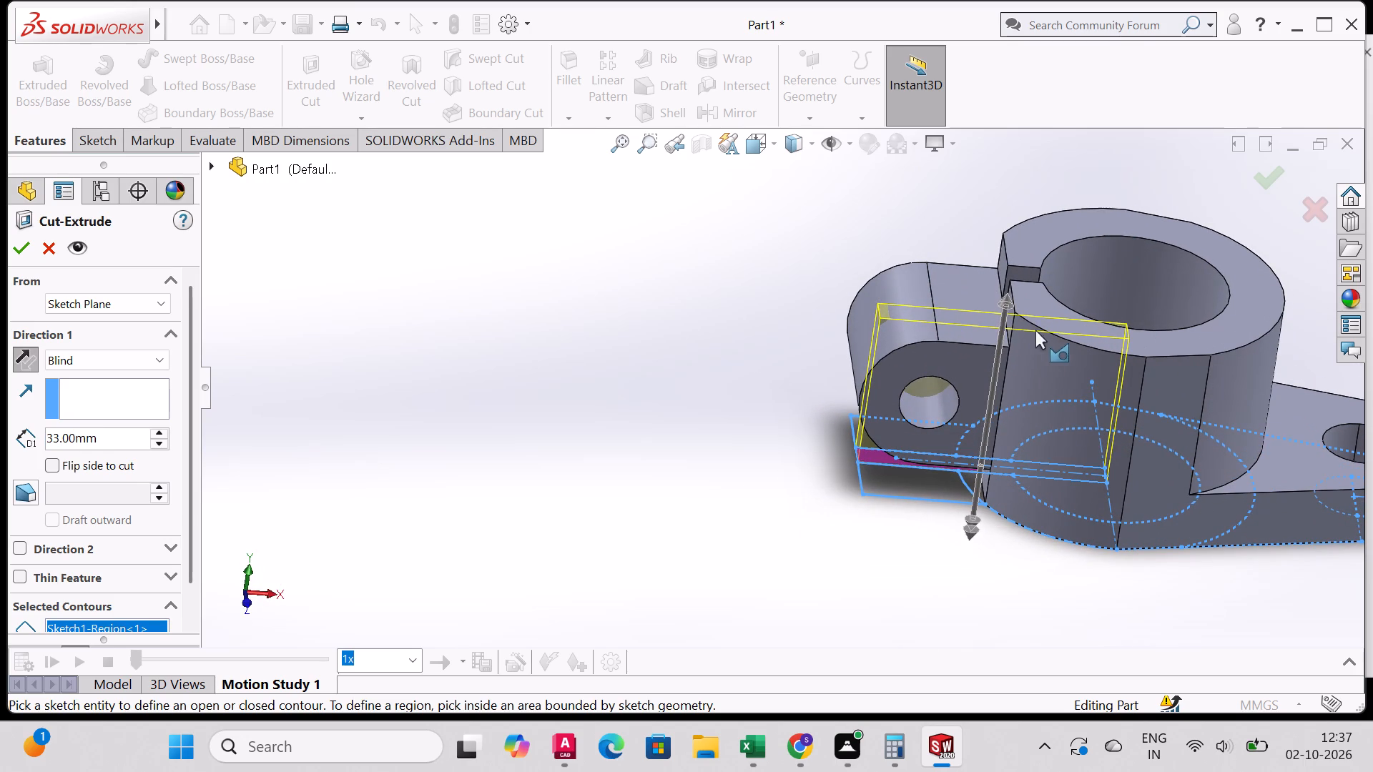
drag(1003, 303, 1018, 264)
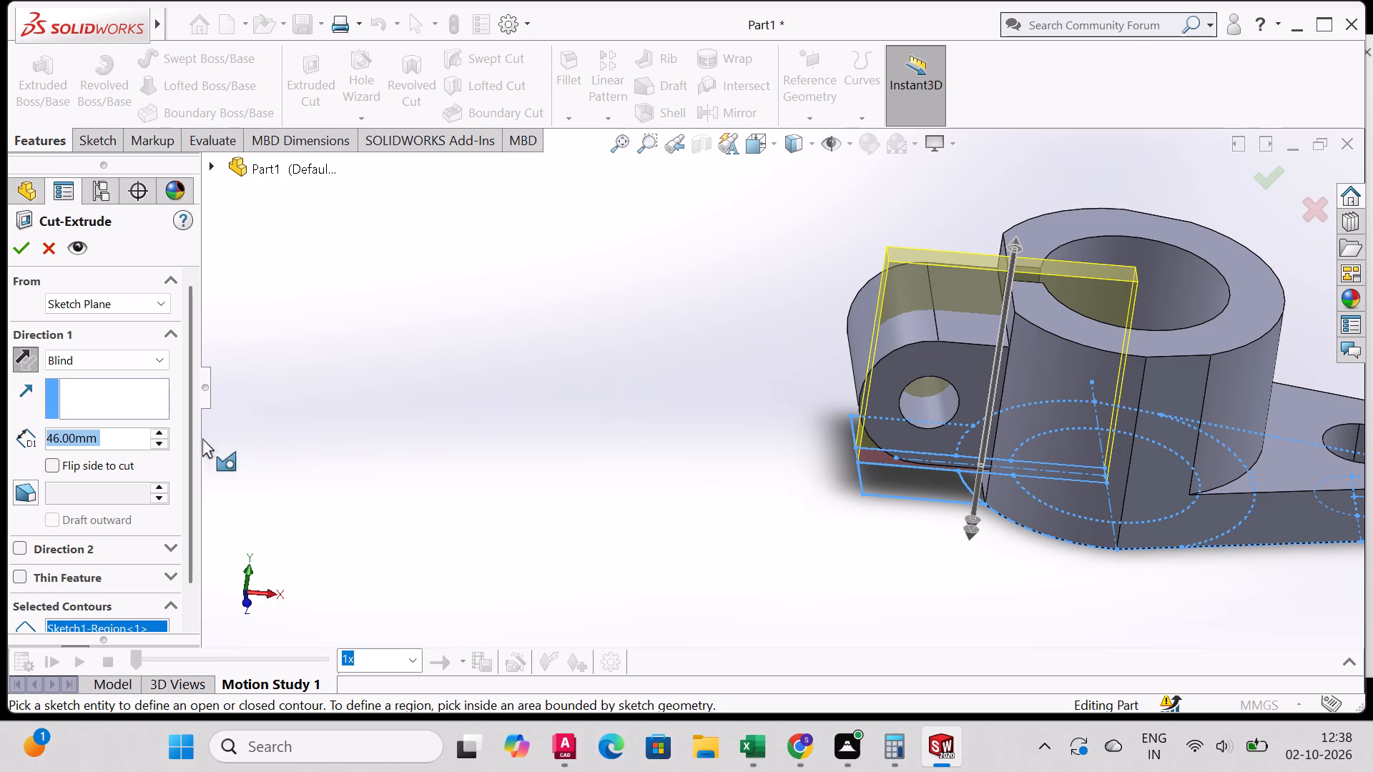
text(44)
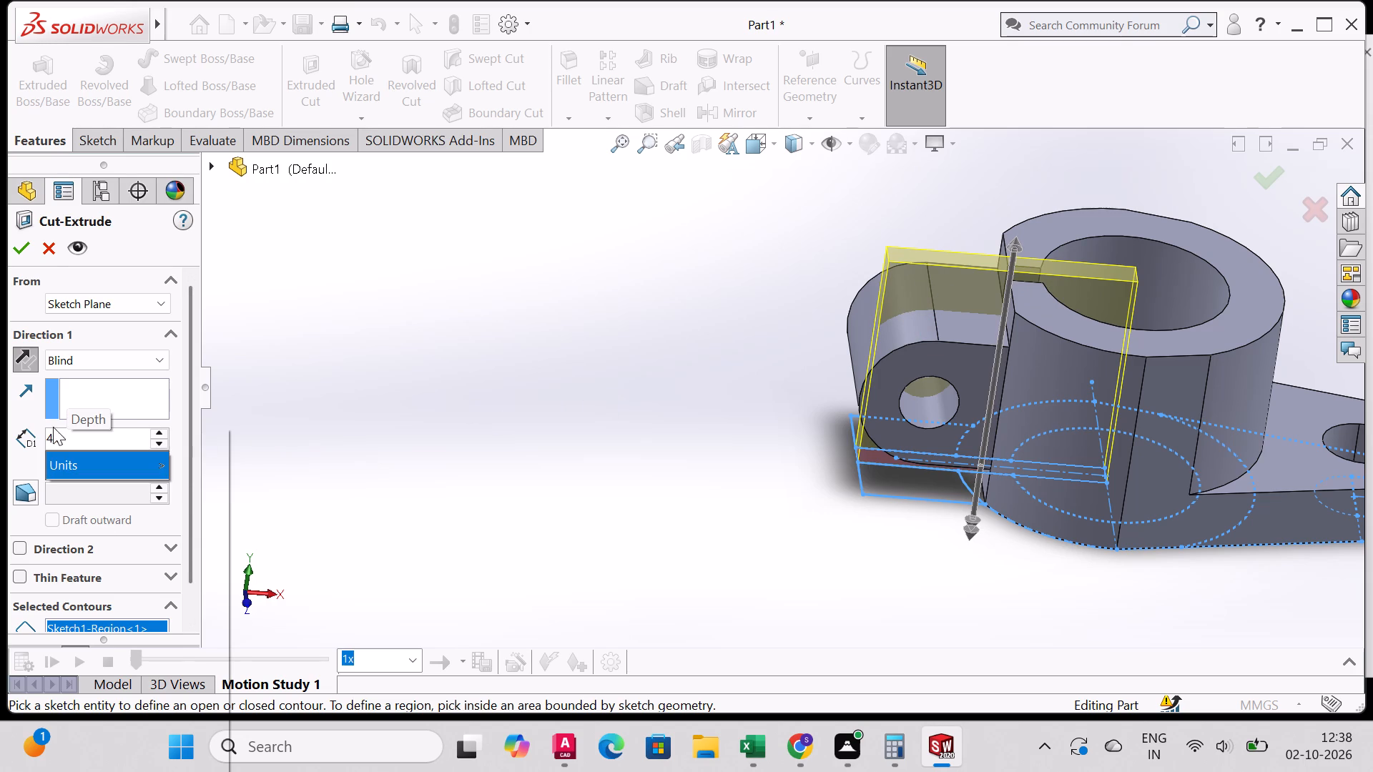
click(27, 248)
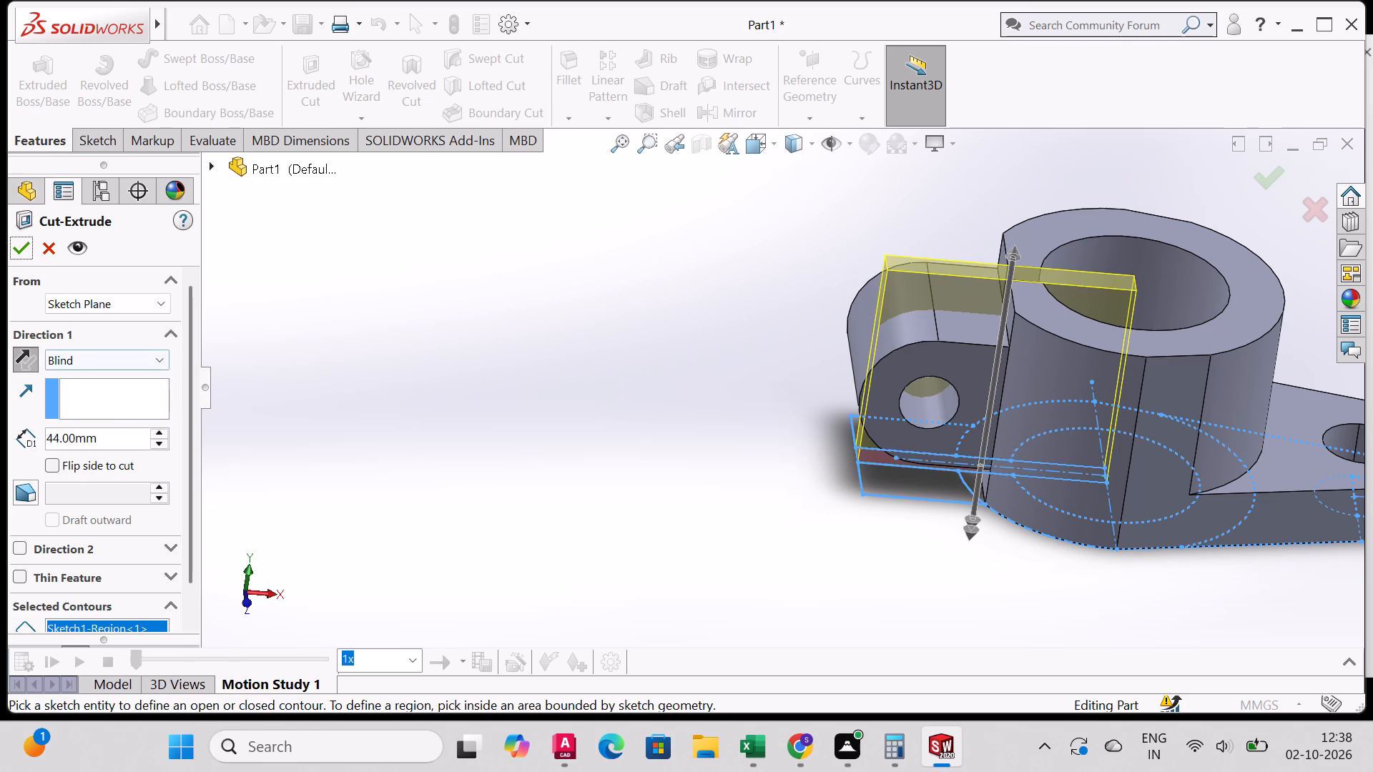
click(20, 250)
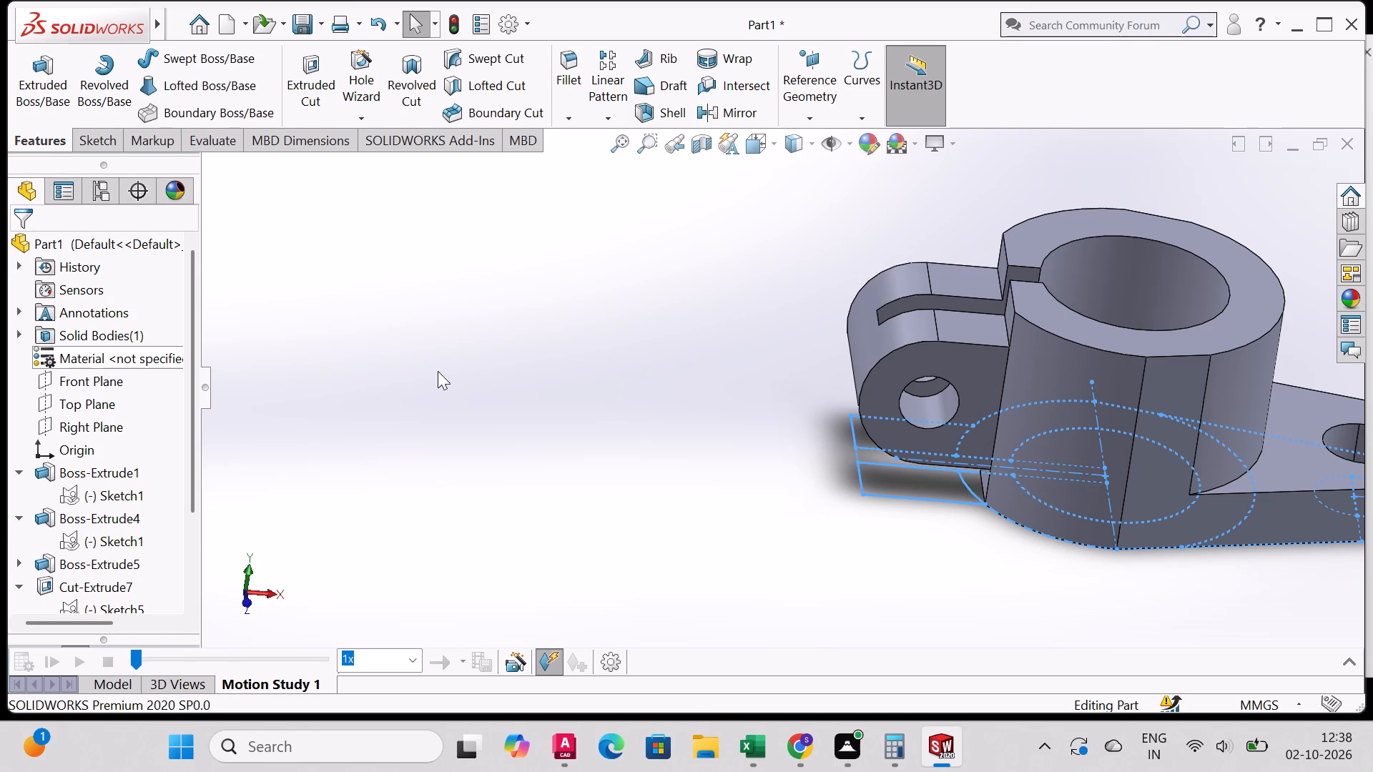
Examine the new slot between the clamp lugs and its outer end from several angles.
middle_drag(601, 365, 652, 554)
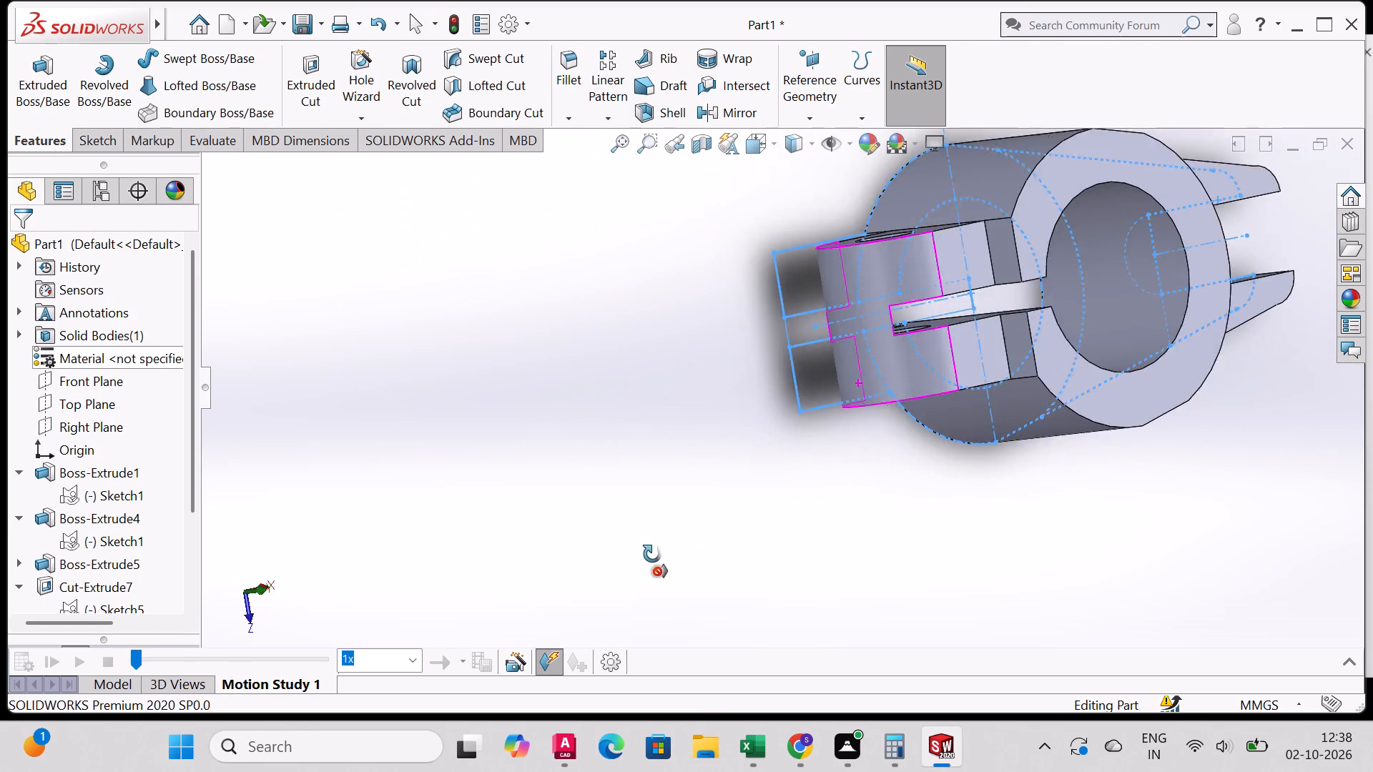
middle_drag(652, 554, 608, 496)
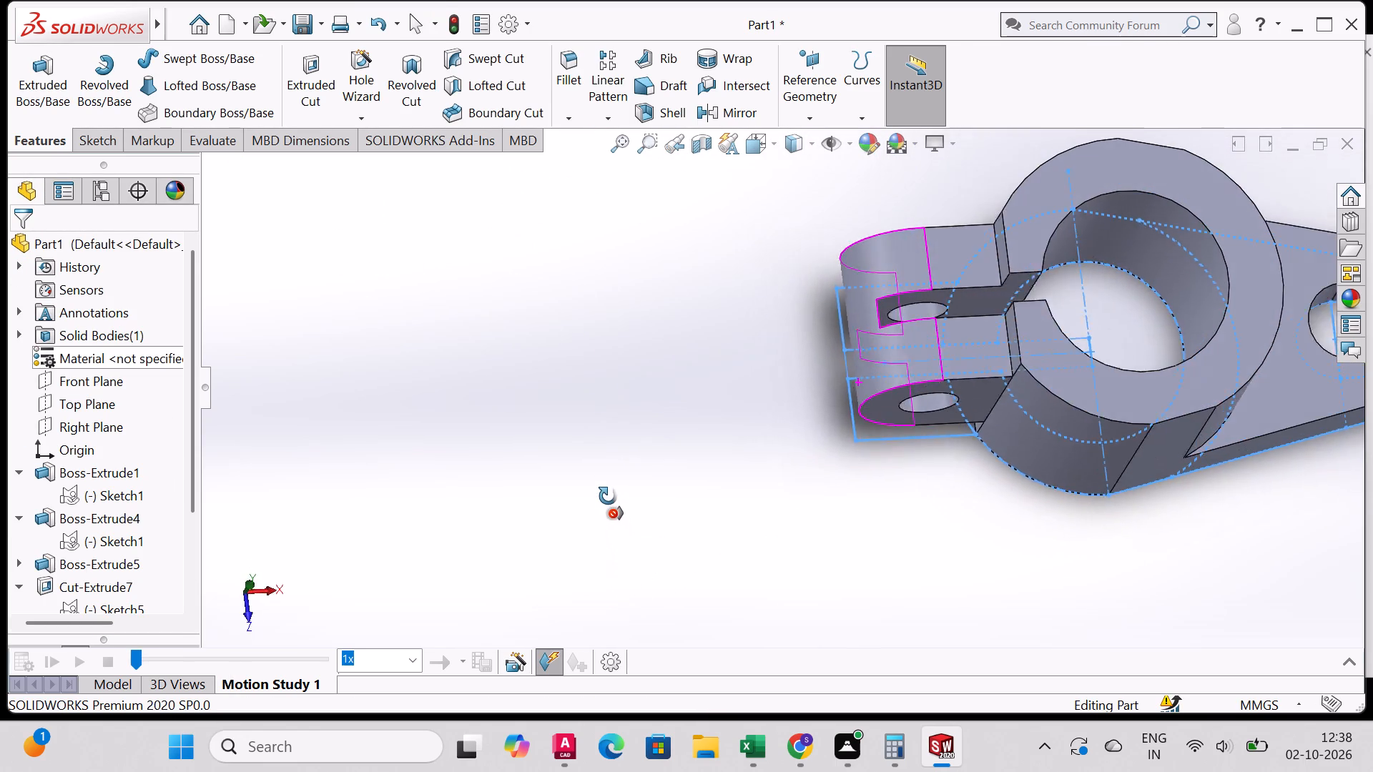
middle_drag(608, 496, 600, 566)
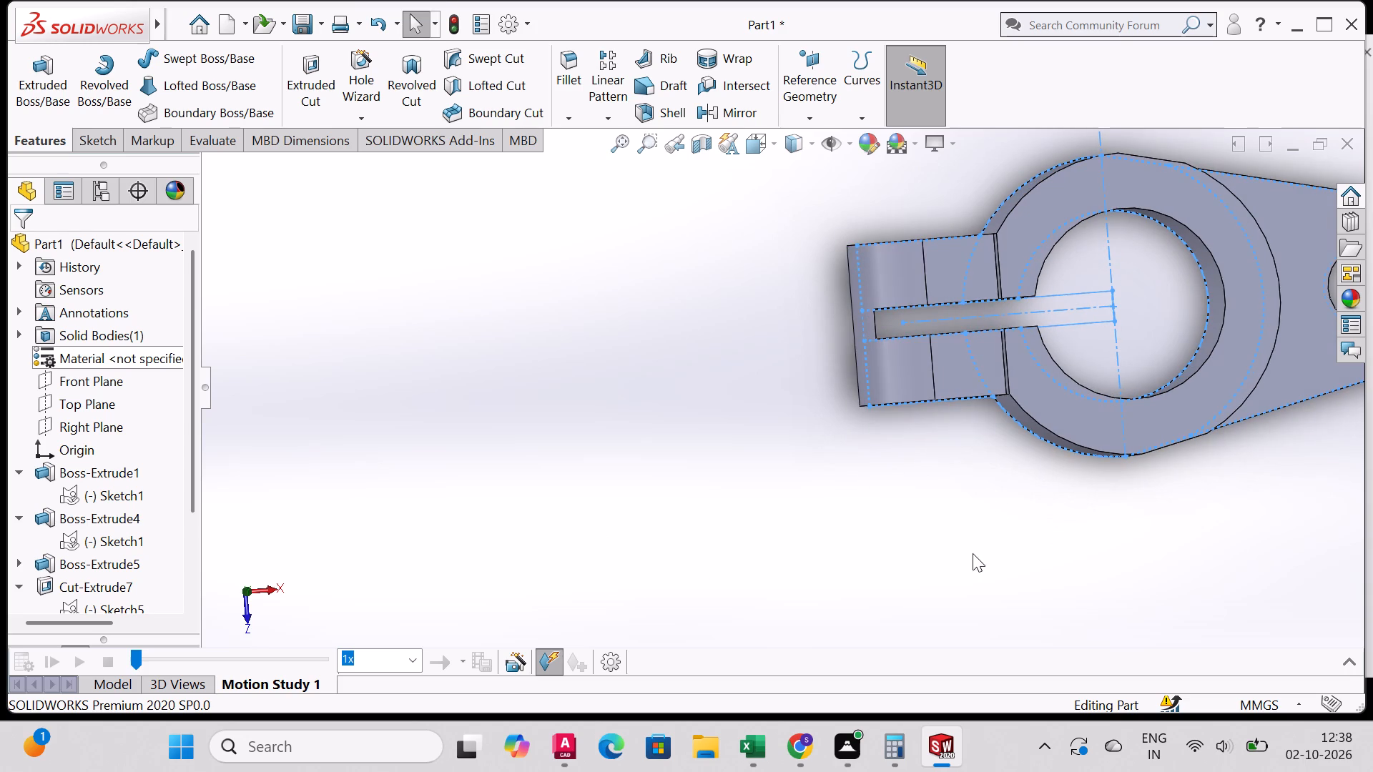
middle_drag(994, 499, 973, 465)
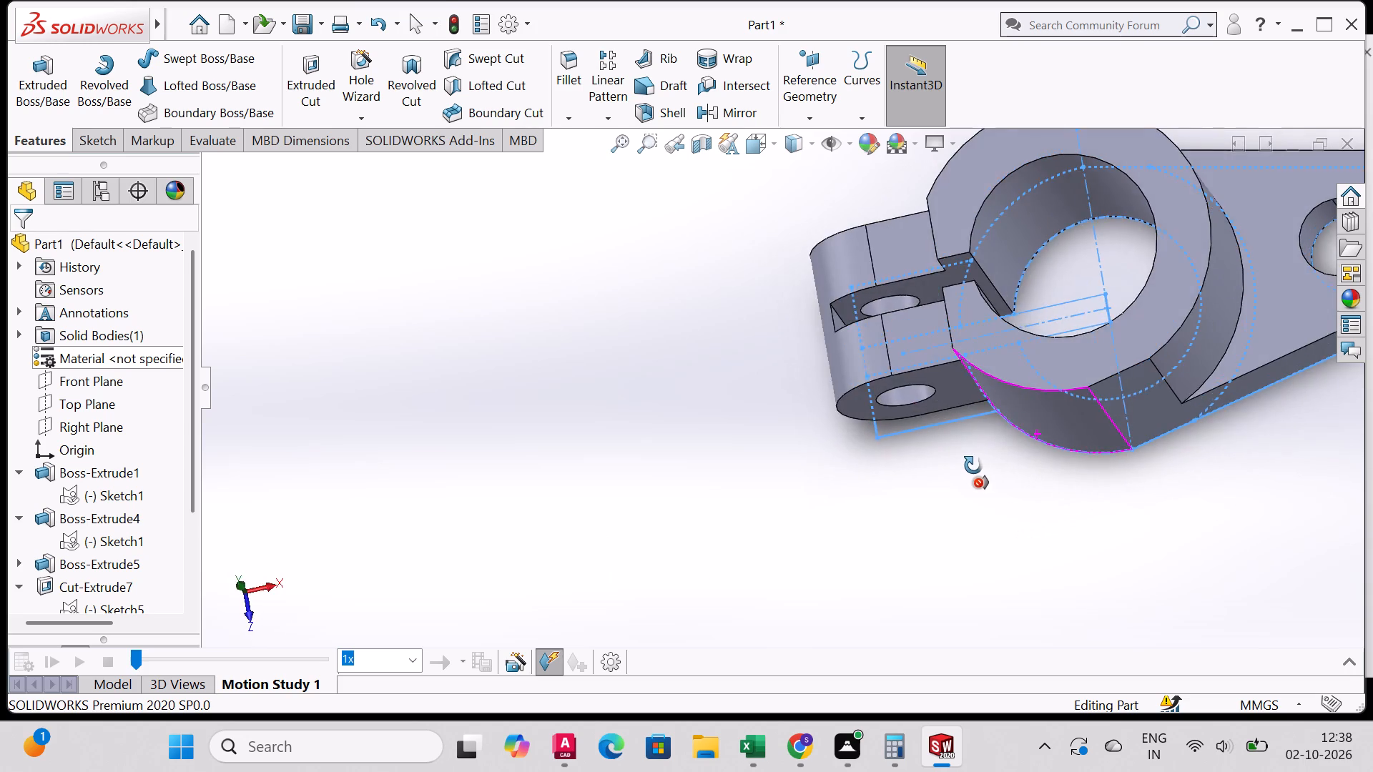
middle_drag(973, 465, 1001, 507)
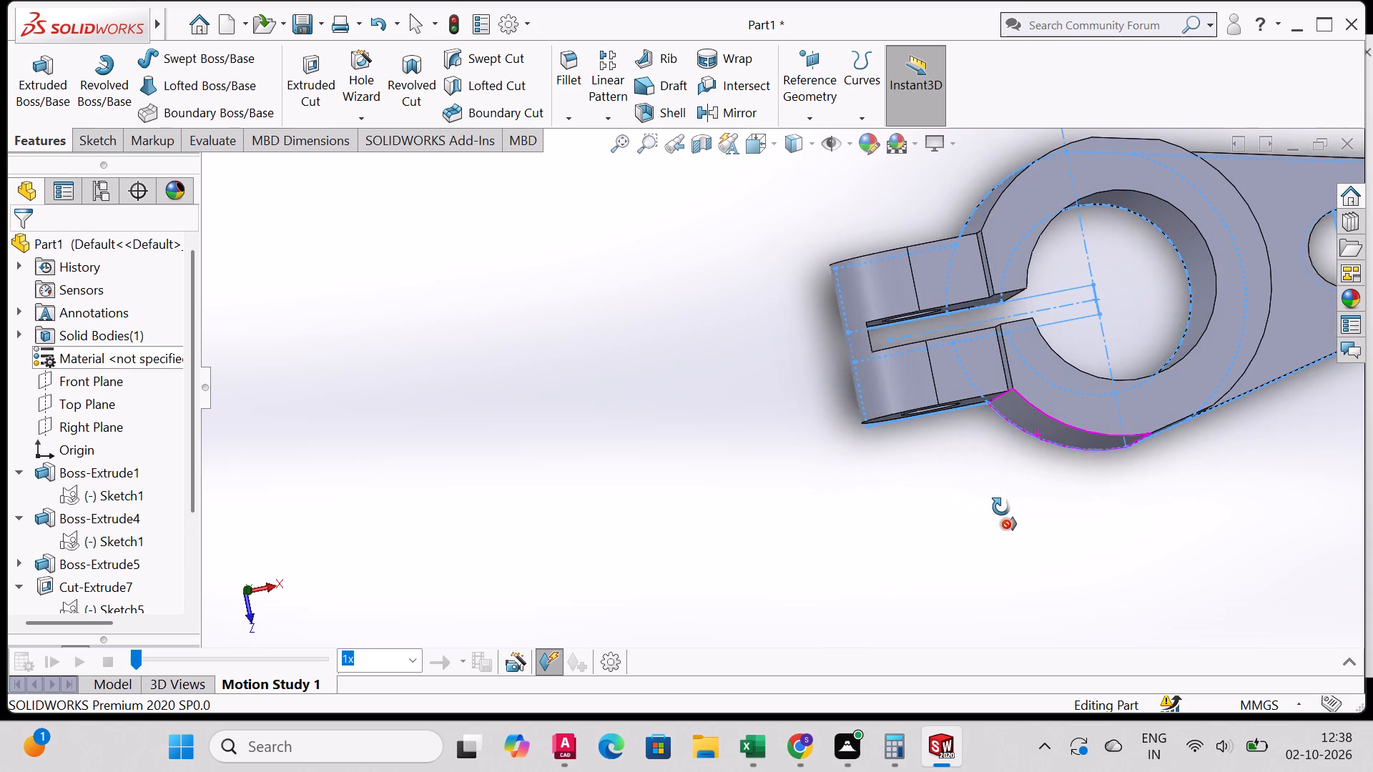
middle_drag(1001, 507, 1003, 507)
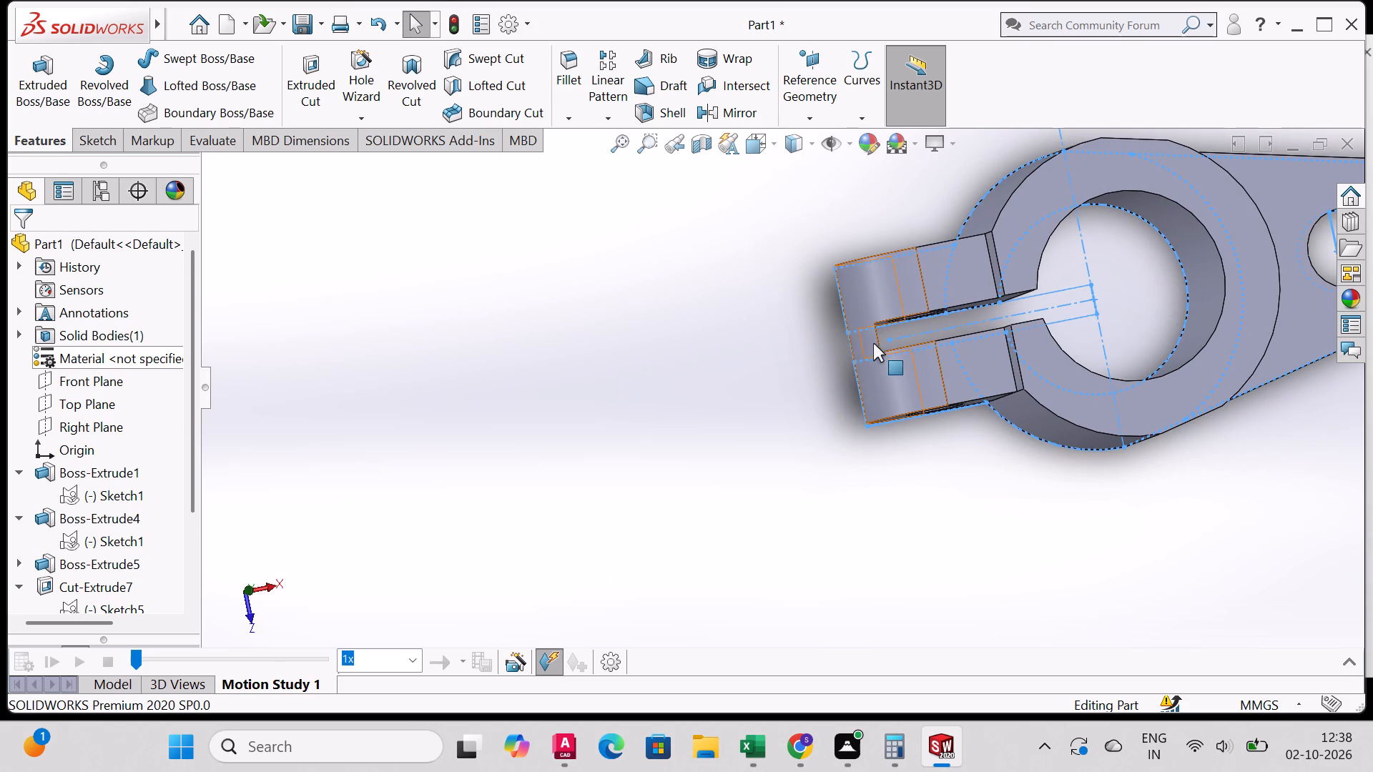
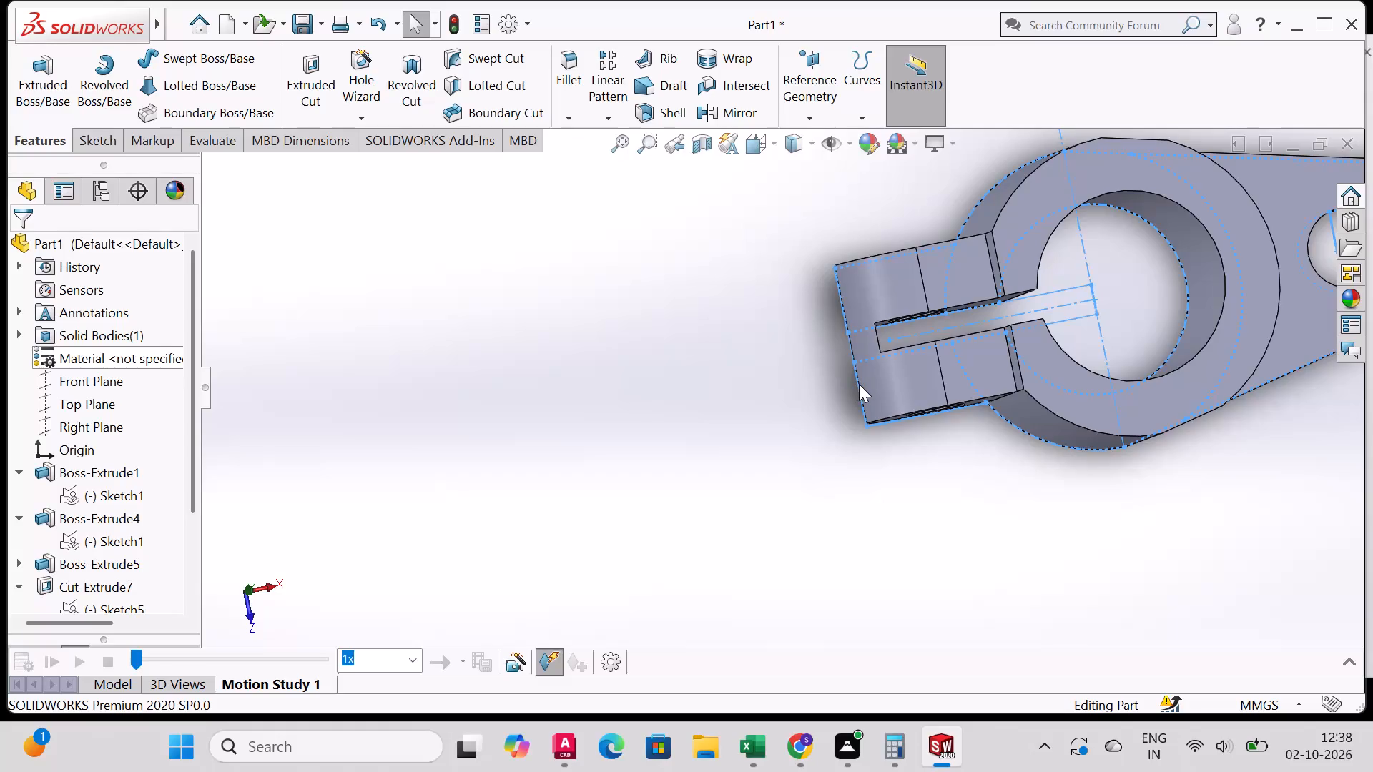
Examine Sketch5 under the lug's extrude and cut features and inspect the slotted clamp lug from several sides.
scroll(137, 477, down, 3)
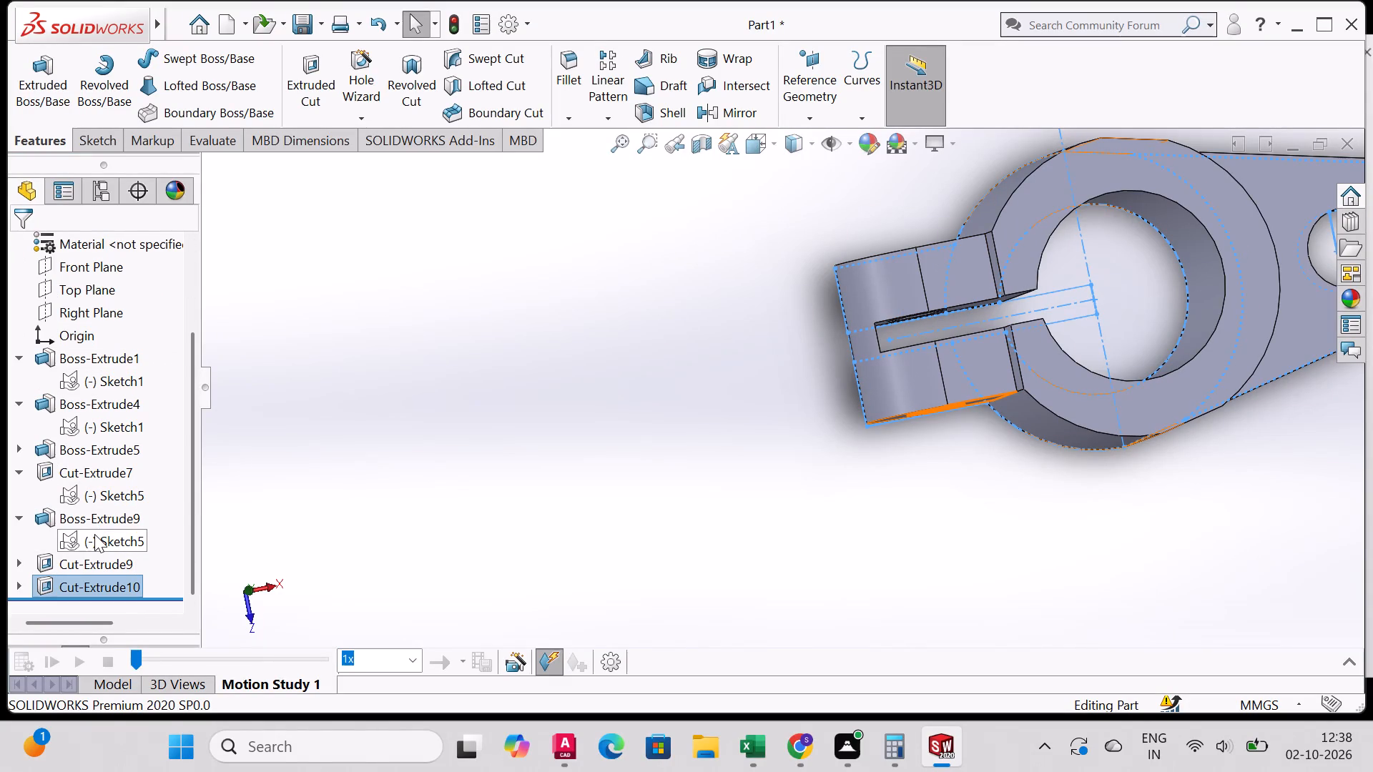
click(94, 534)
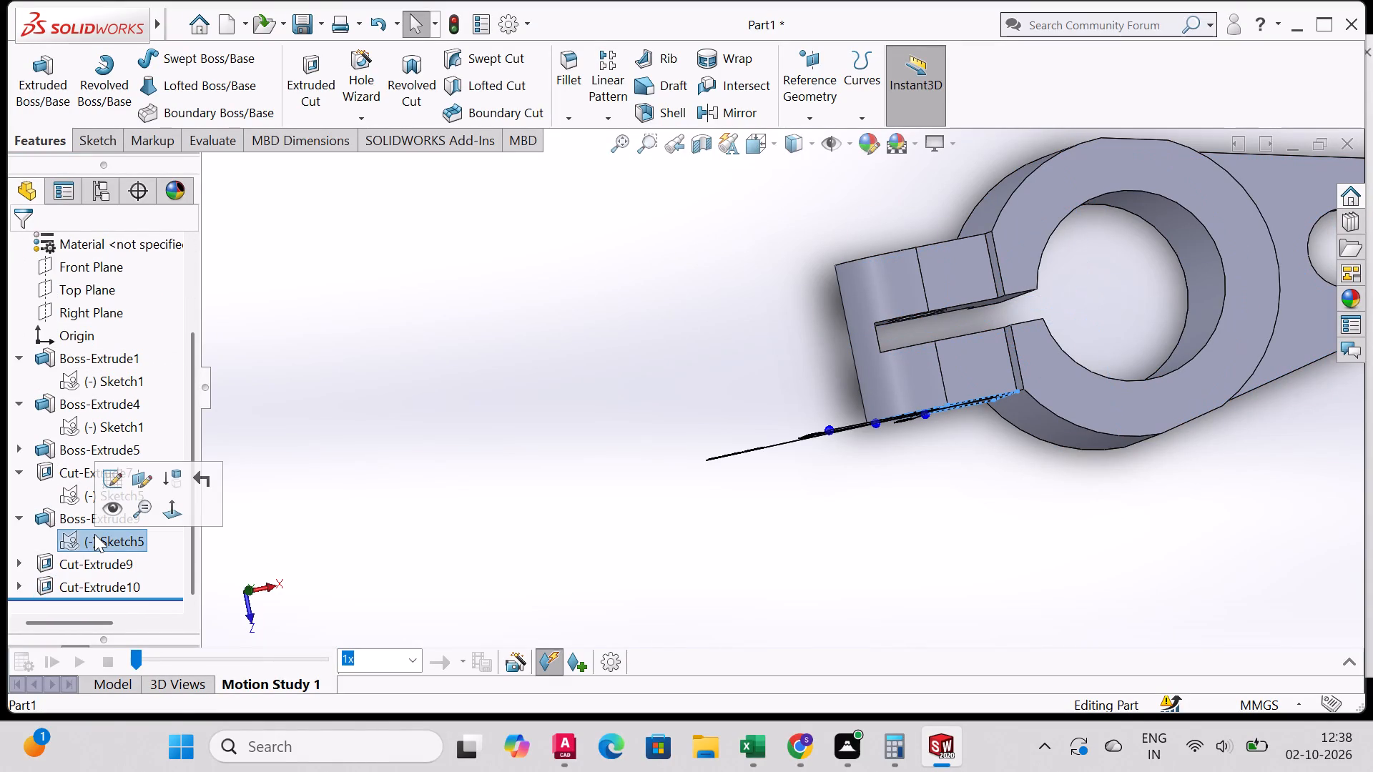
middle_drag(1071, 503, 1068, 214)
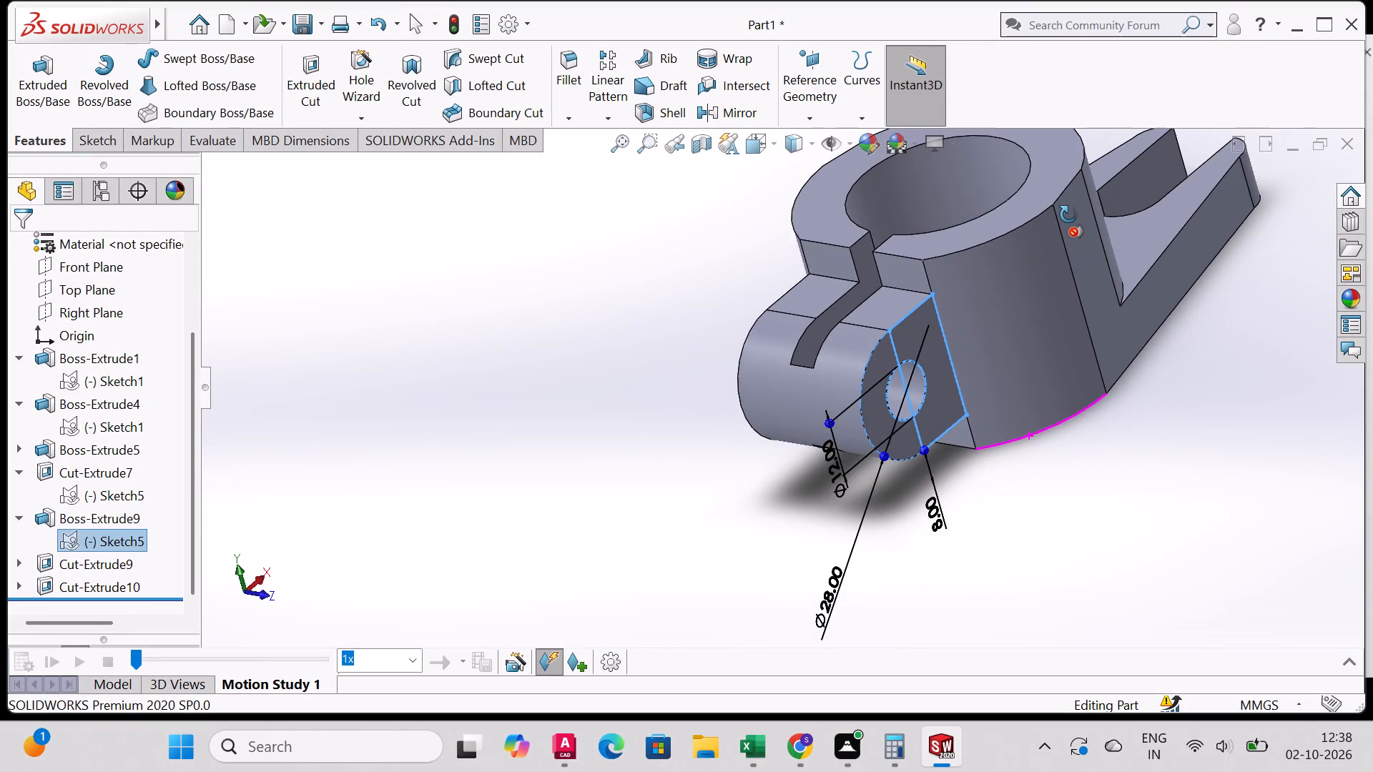
middle_drag(1068, 214, 1096, 264)
scroll(104, 569, down, 3)
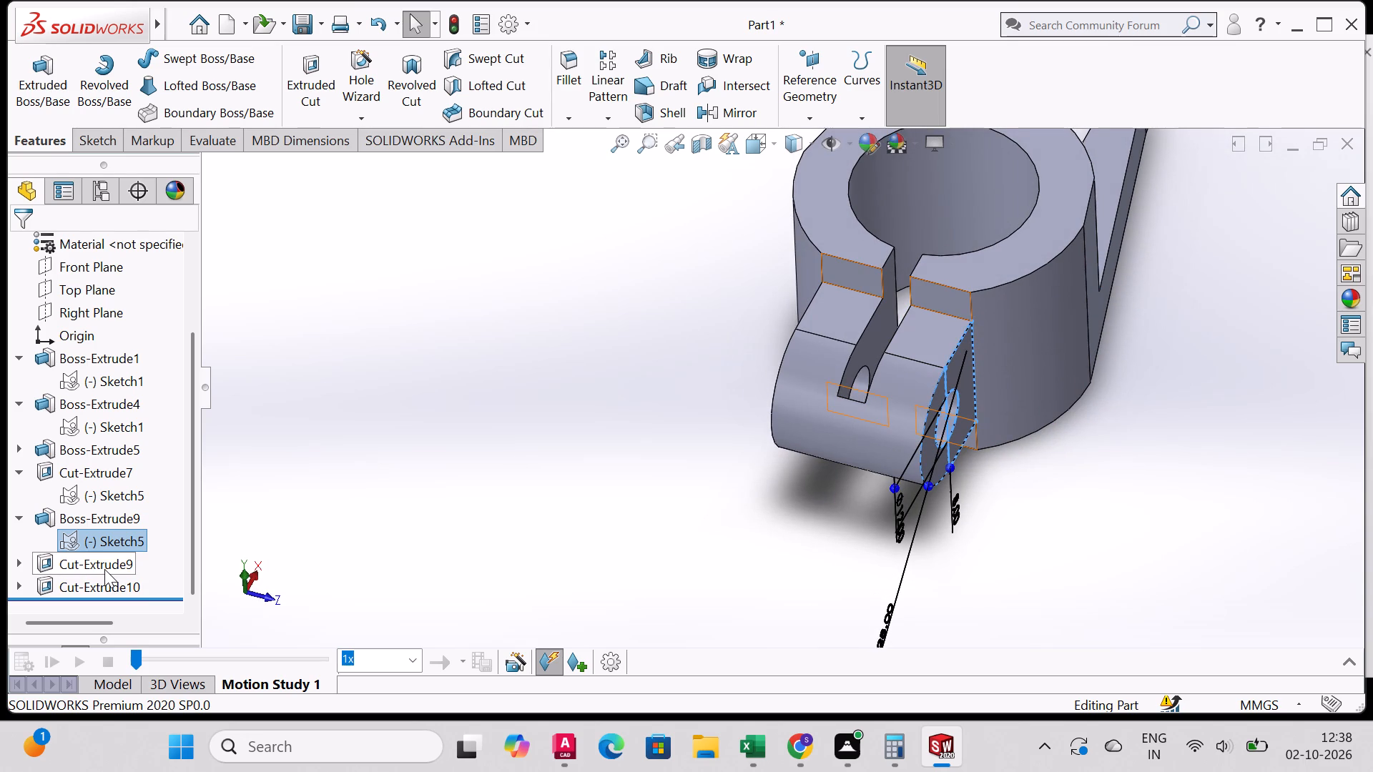
click(16, 565)
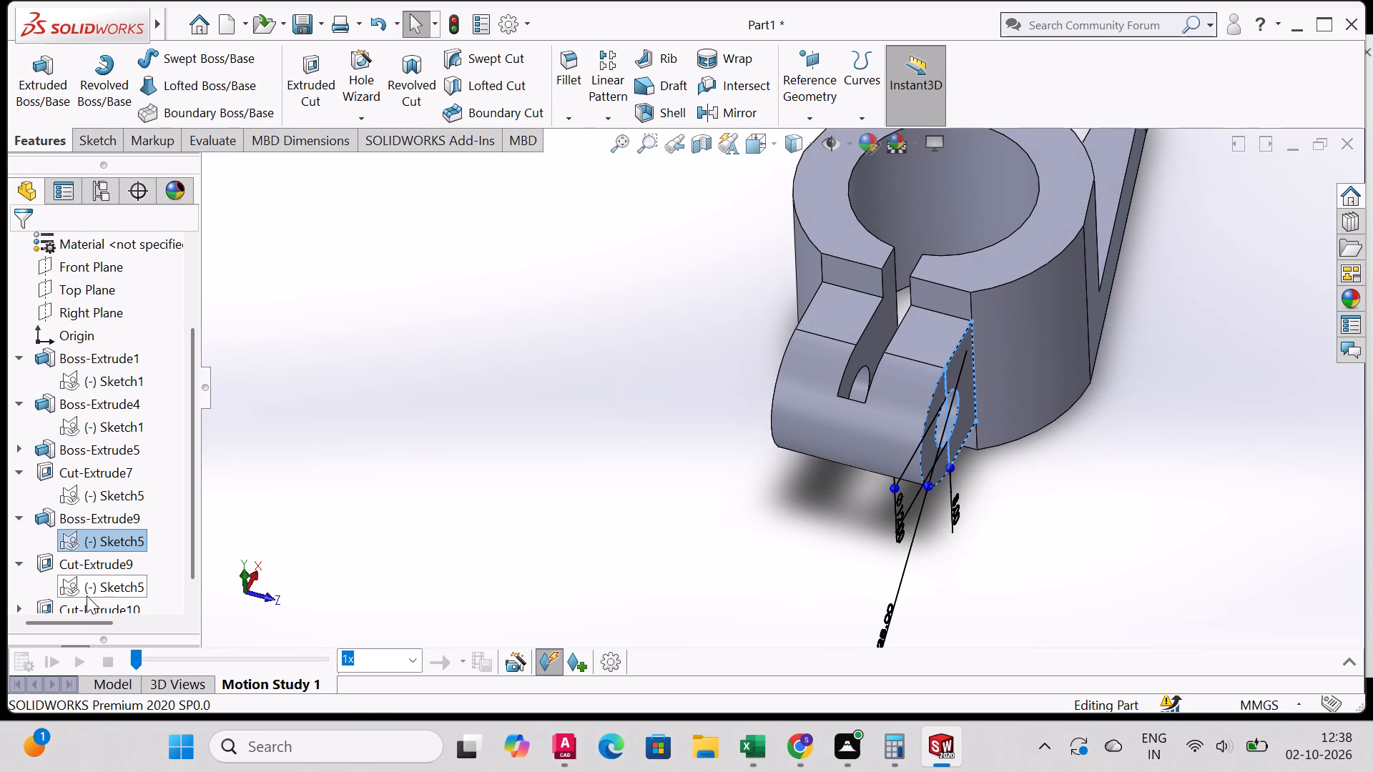
click(87, 595)
scroll(471, 405, down, 1)
scroll(48, 488, down, 3)
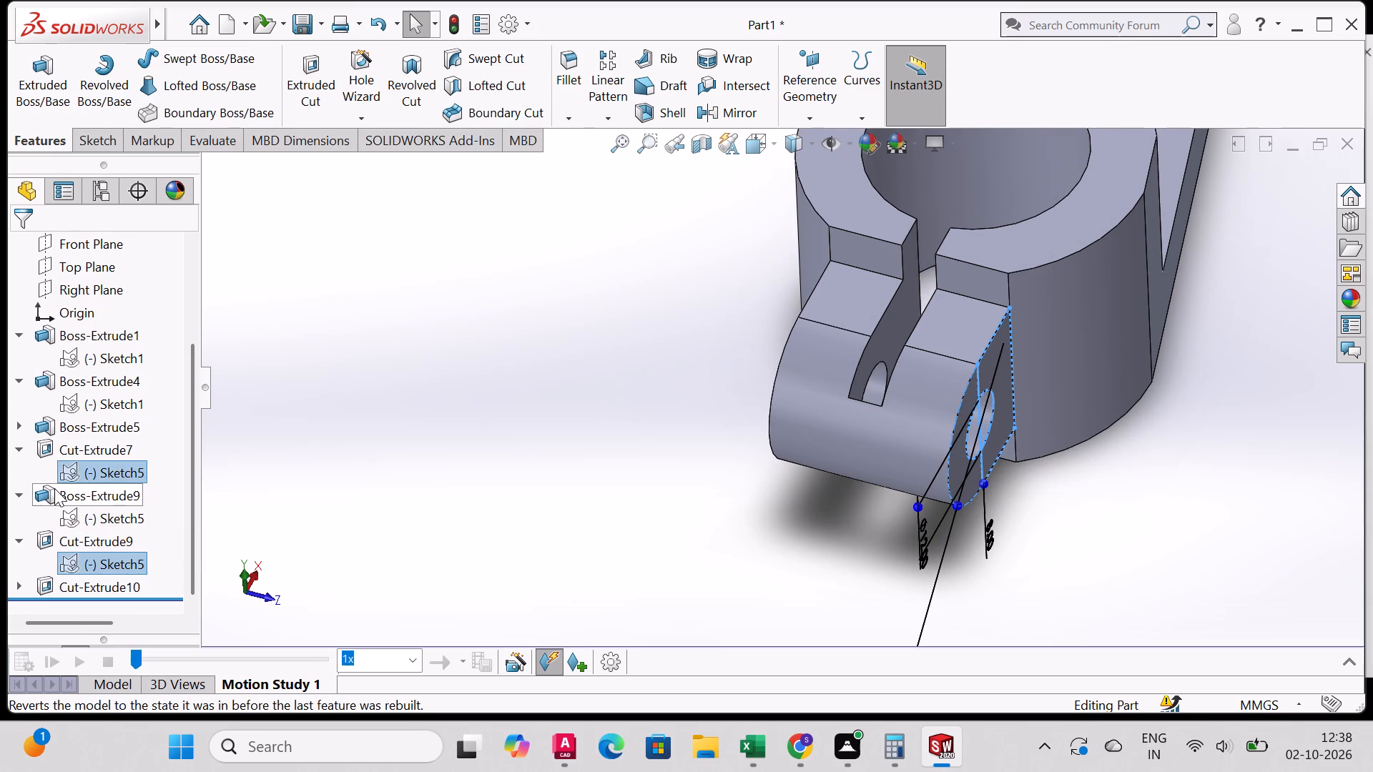
scroll(54, 488, up, 3)
key(Escape)
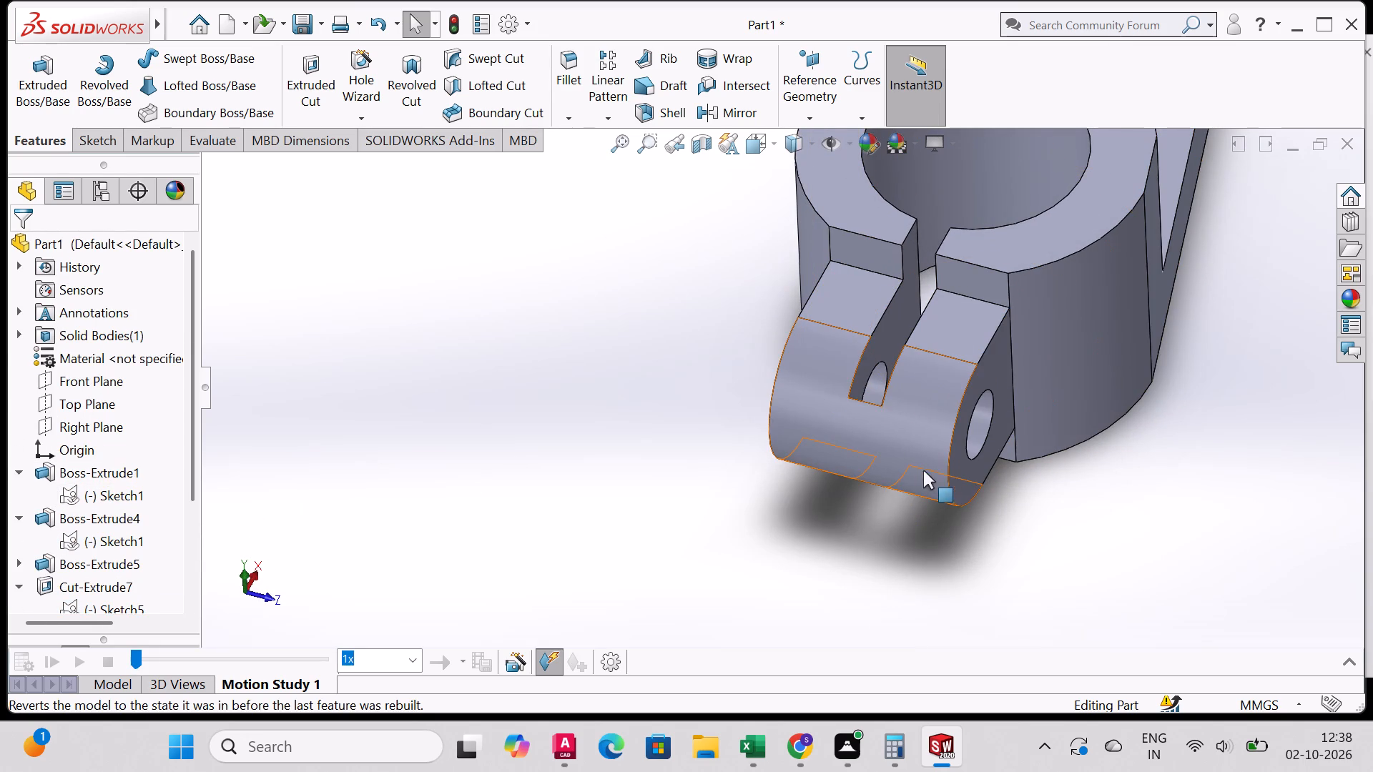
middle_drag(925, 472, 984, 373)
scroll(852, 359, down, 1)
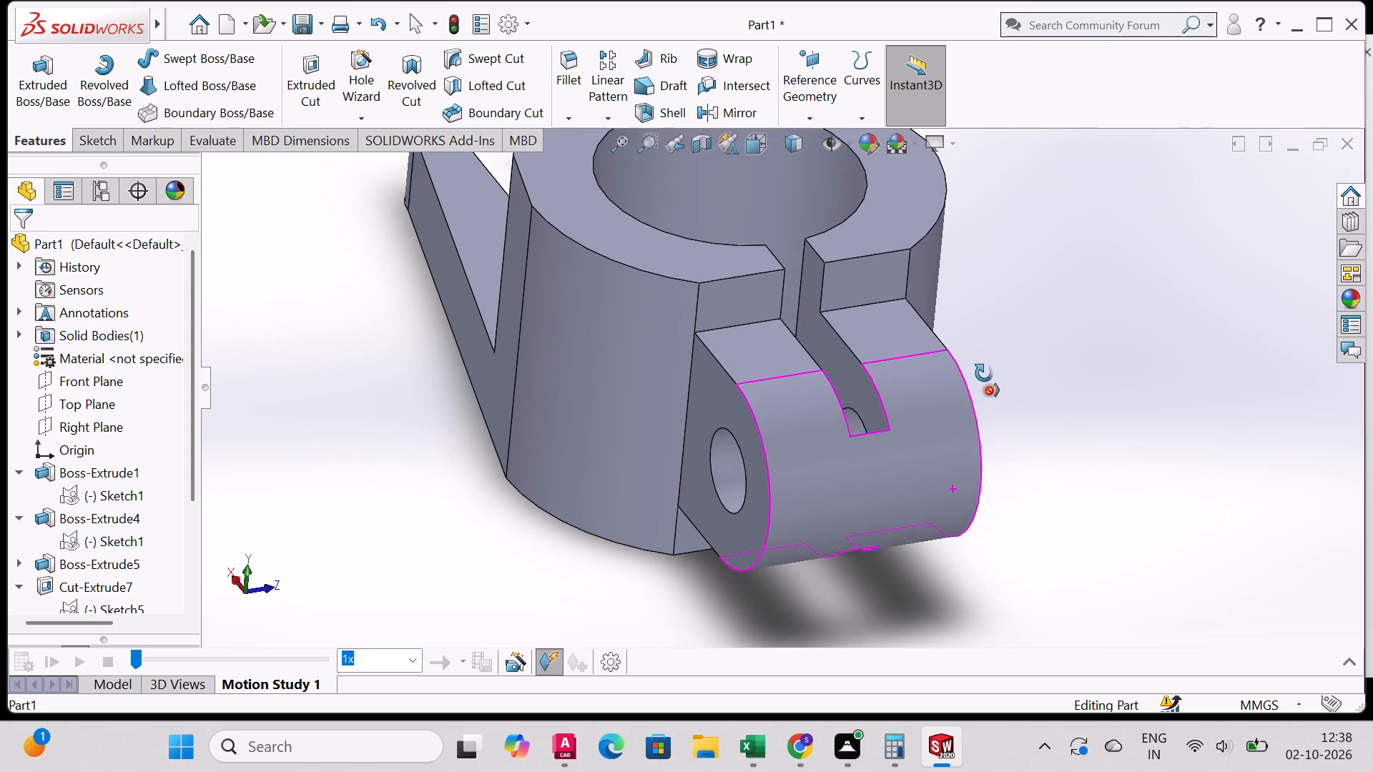
middle_drag(984, 373, 985, 380)
middle_drag(840, 498, 931, 470)
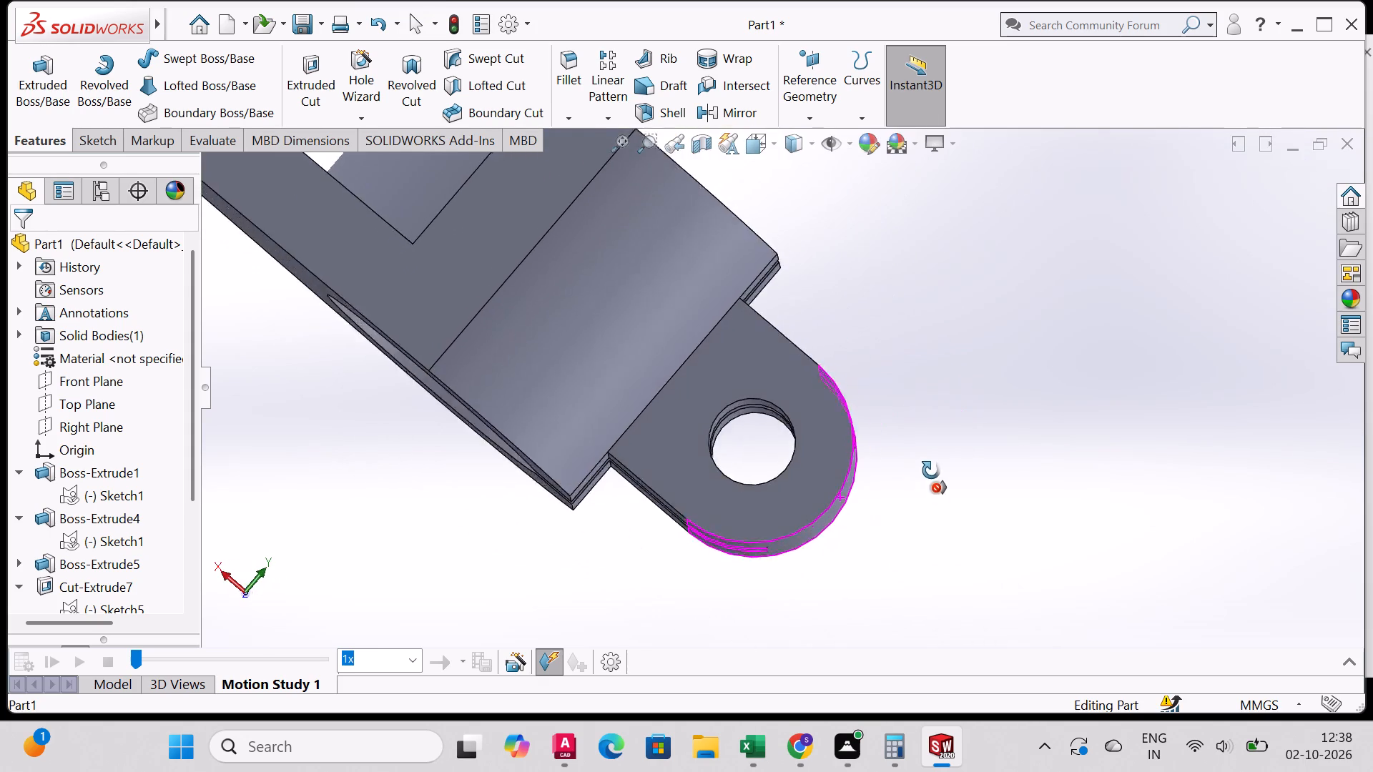
middle_drag(931, 470, 830, 508)
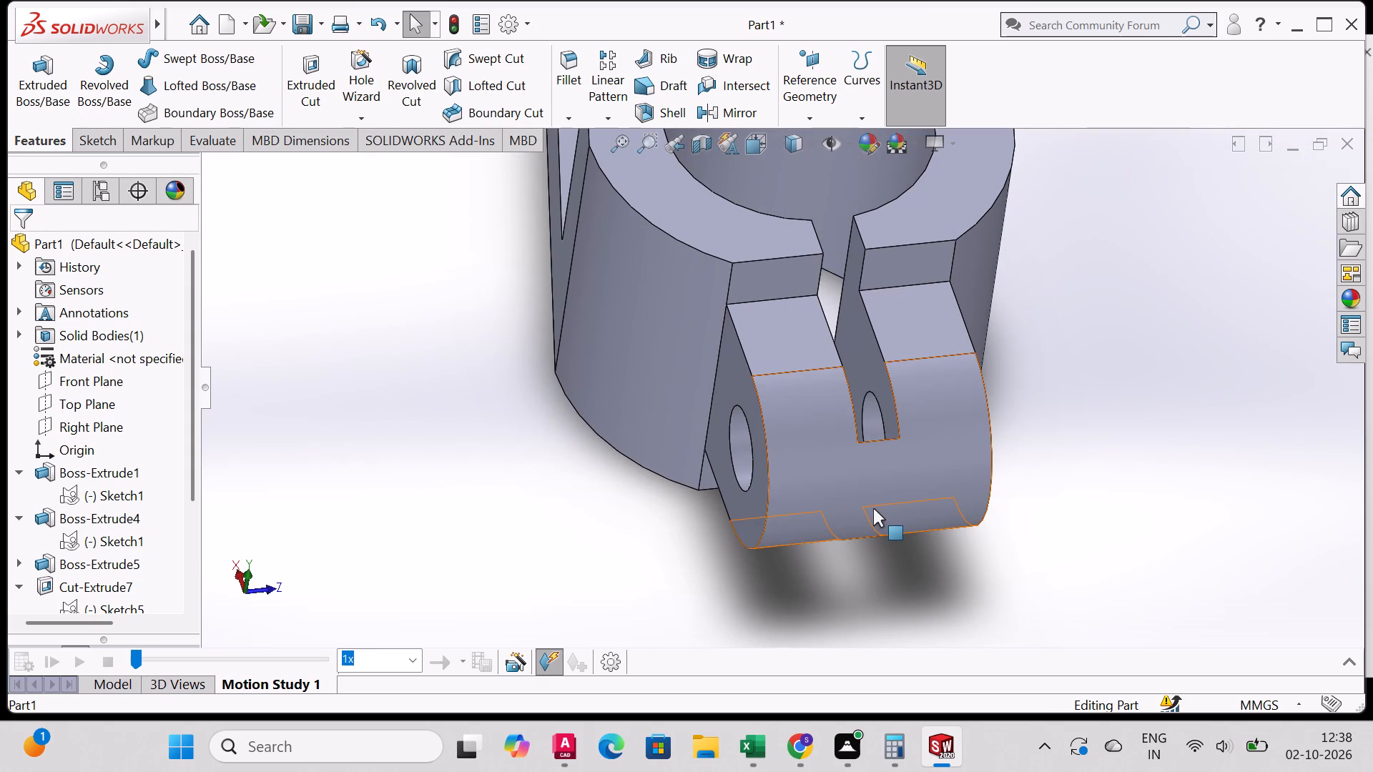
key(ctrl+1)
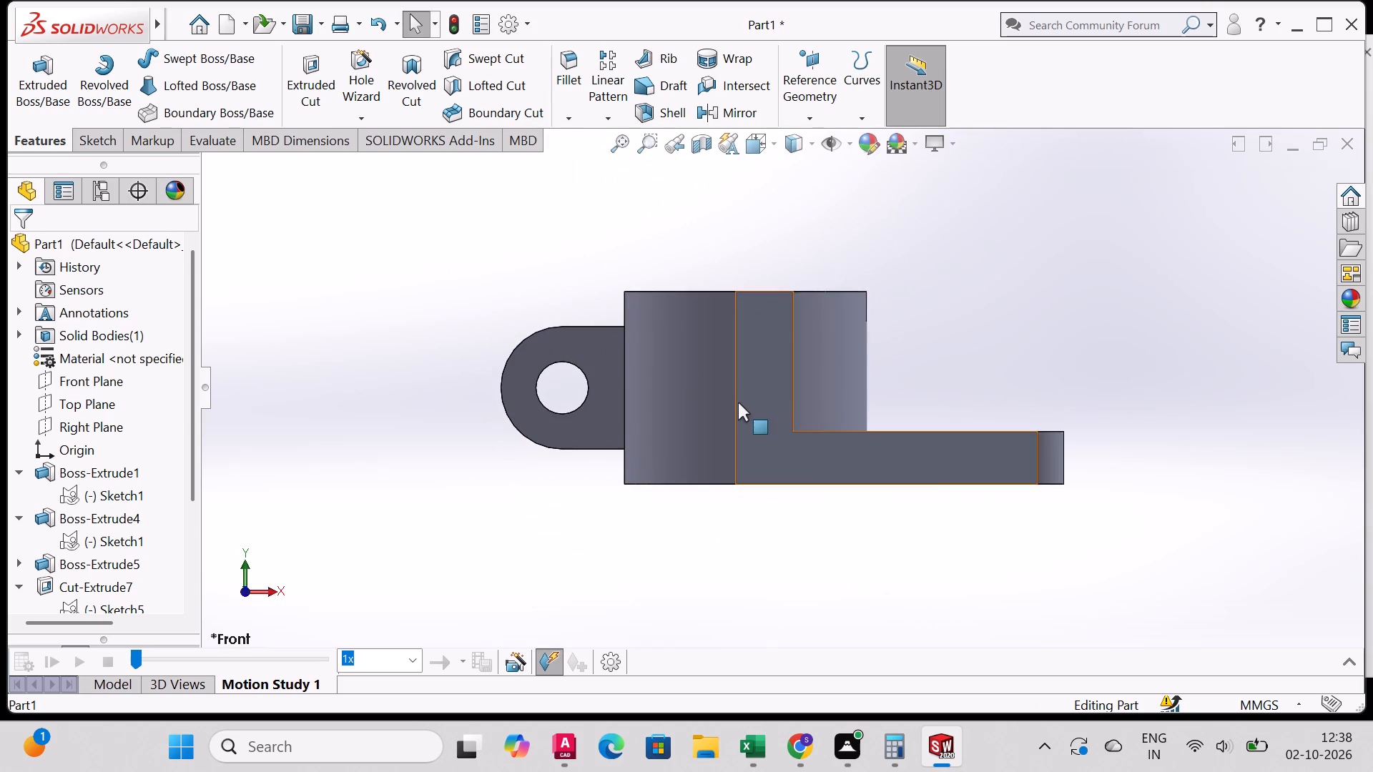
middle_drag(738, 401, 790, 515)
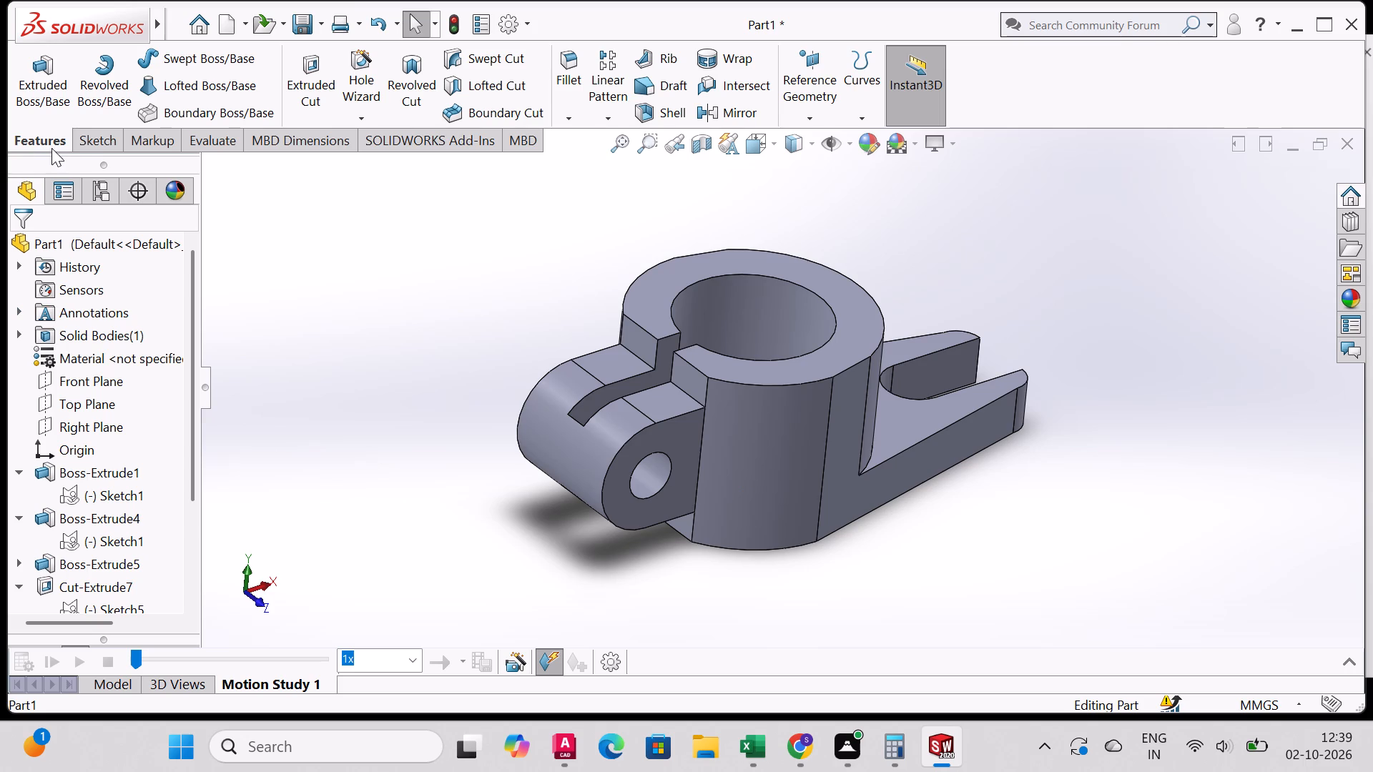
Open Sketch1 under Boss-Extrude1 for editing.
click(91, 136)
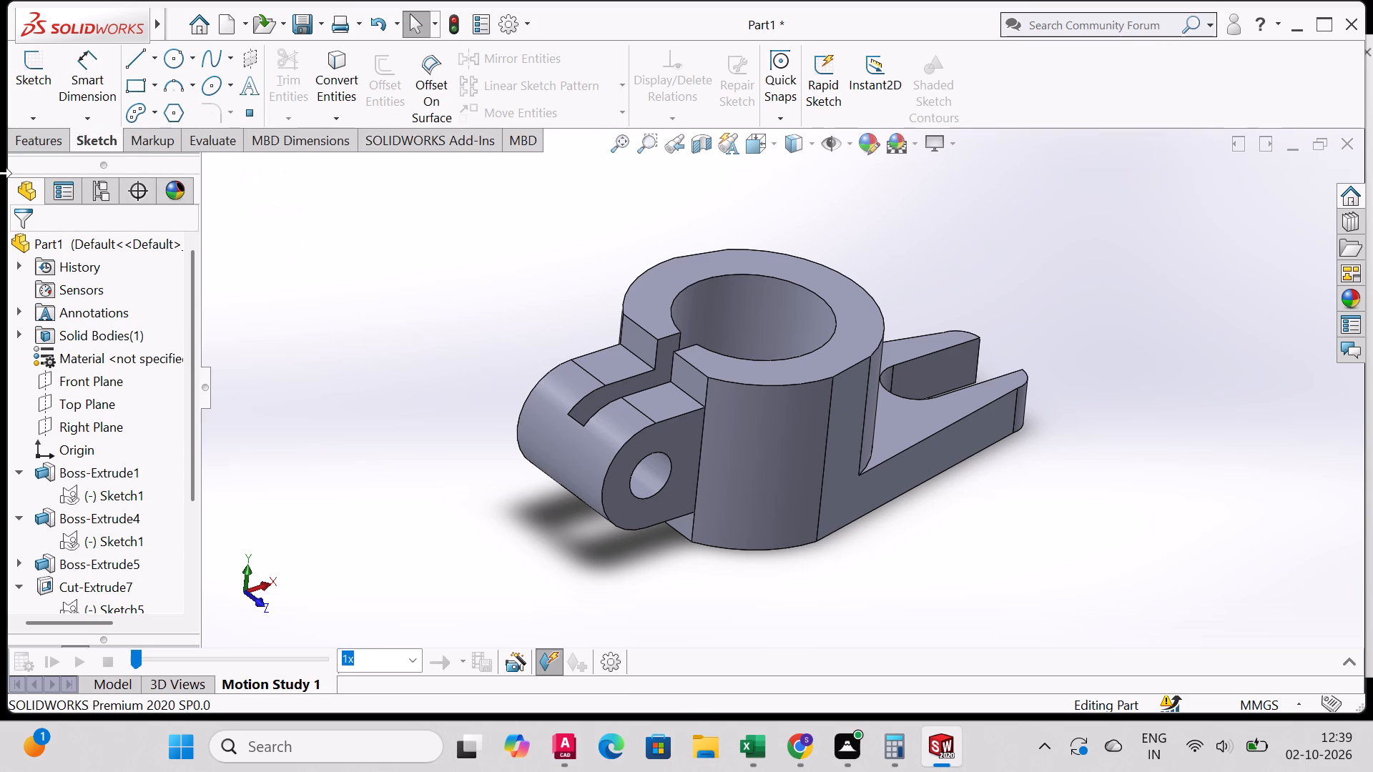
click(114, 498)
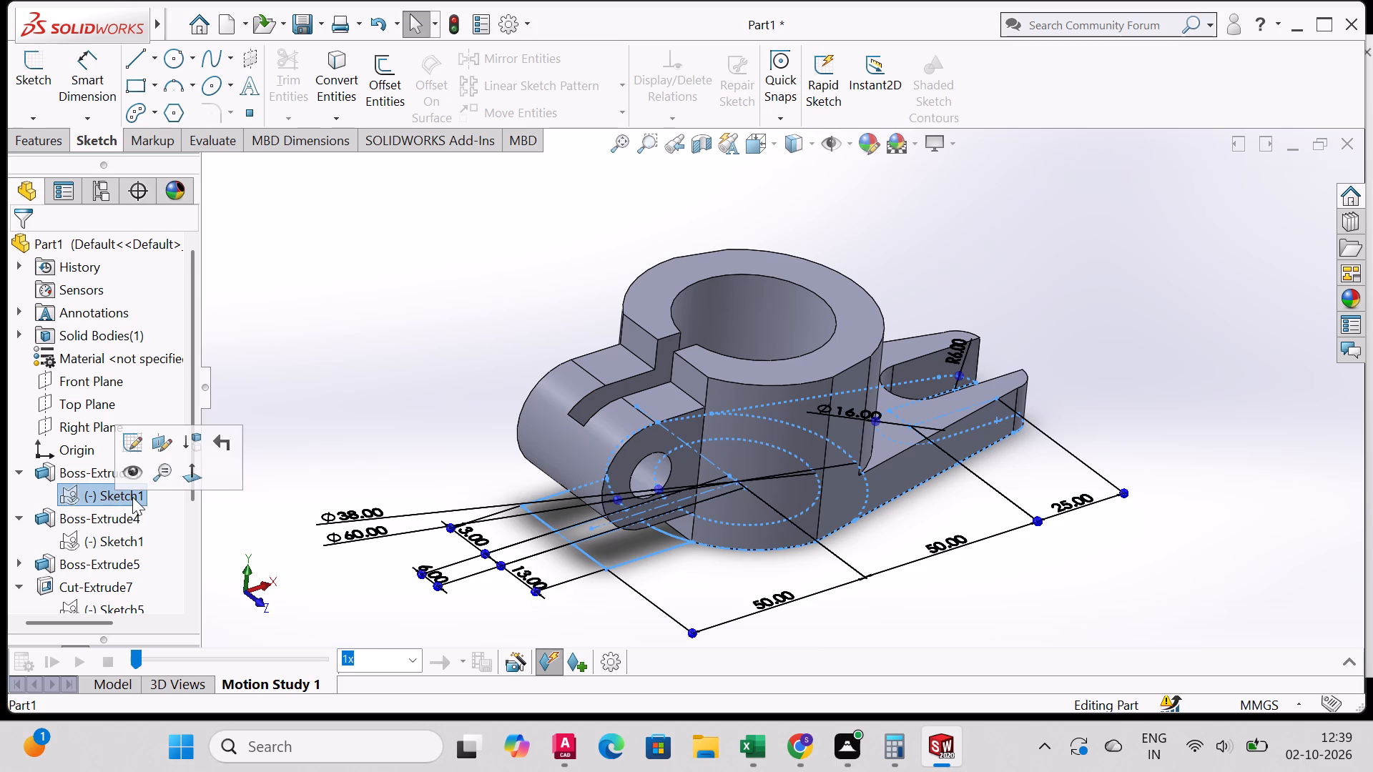
middle_drag(411, 397, 404, 471)
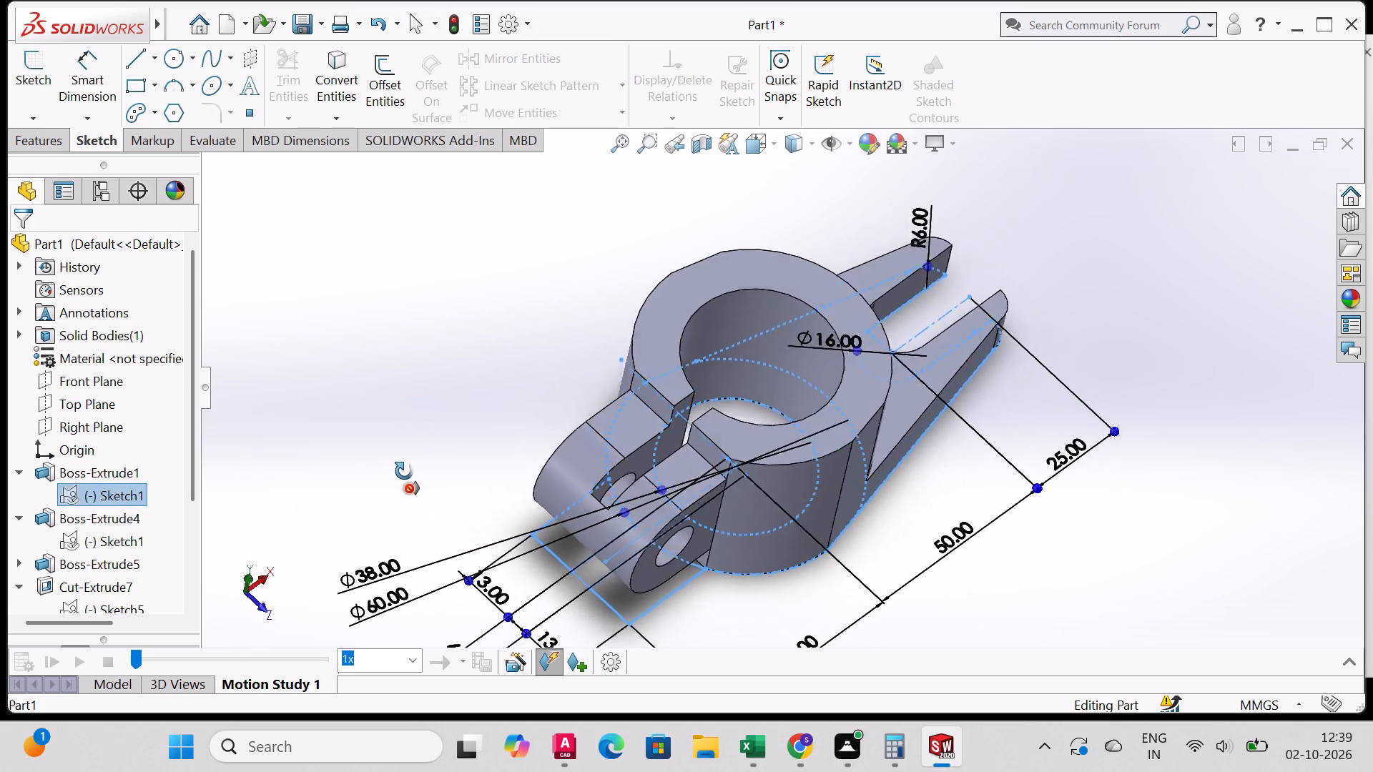
middle_drag(404, 471, 405, 465)
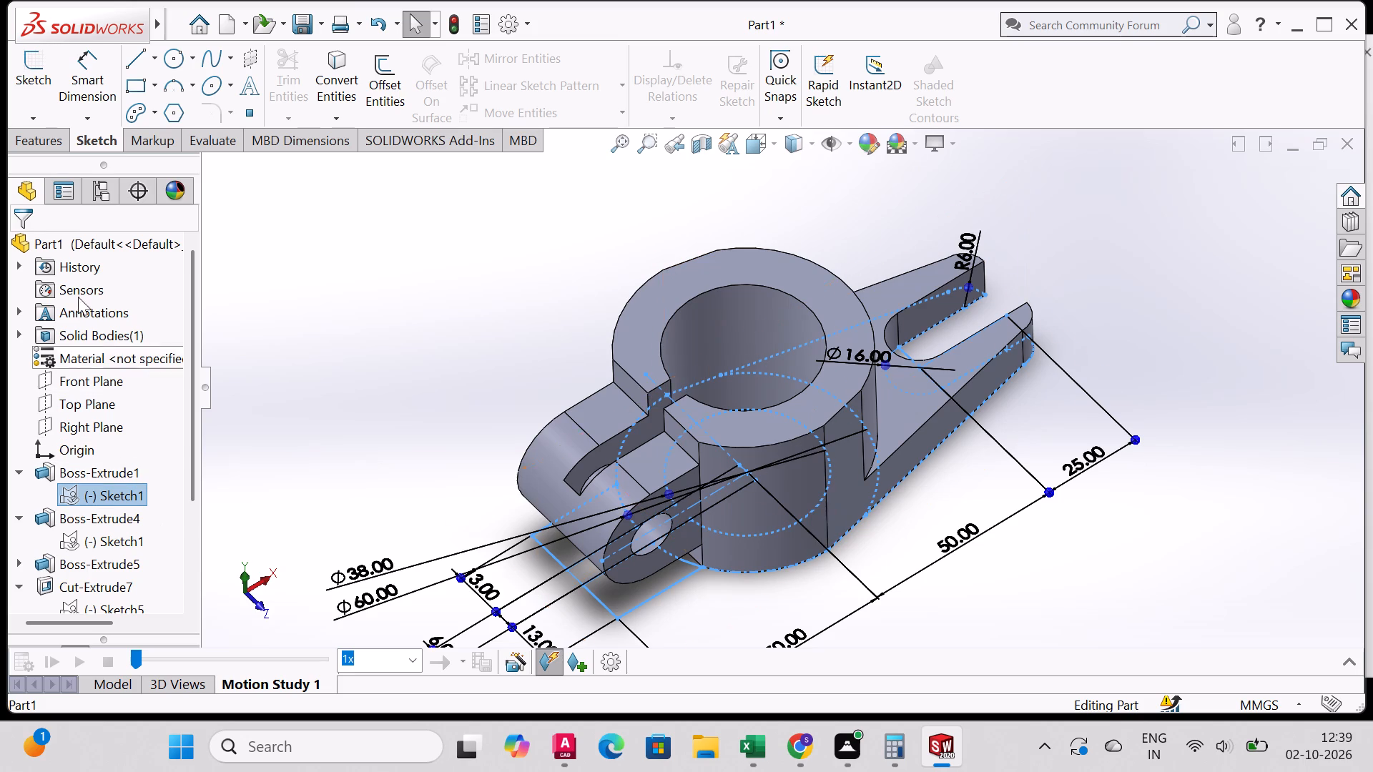
click(39, 71)
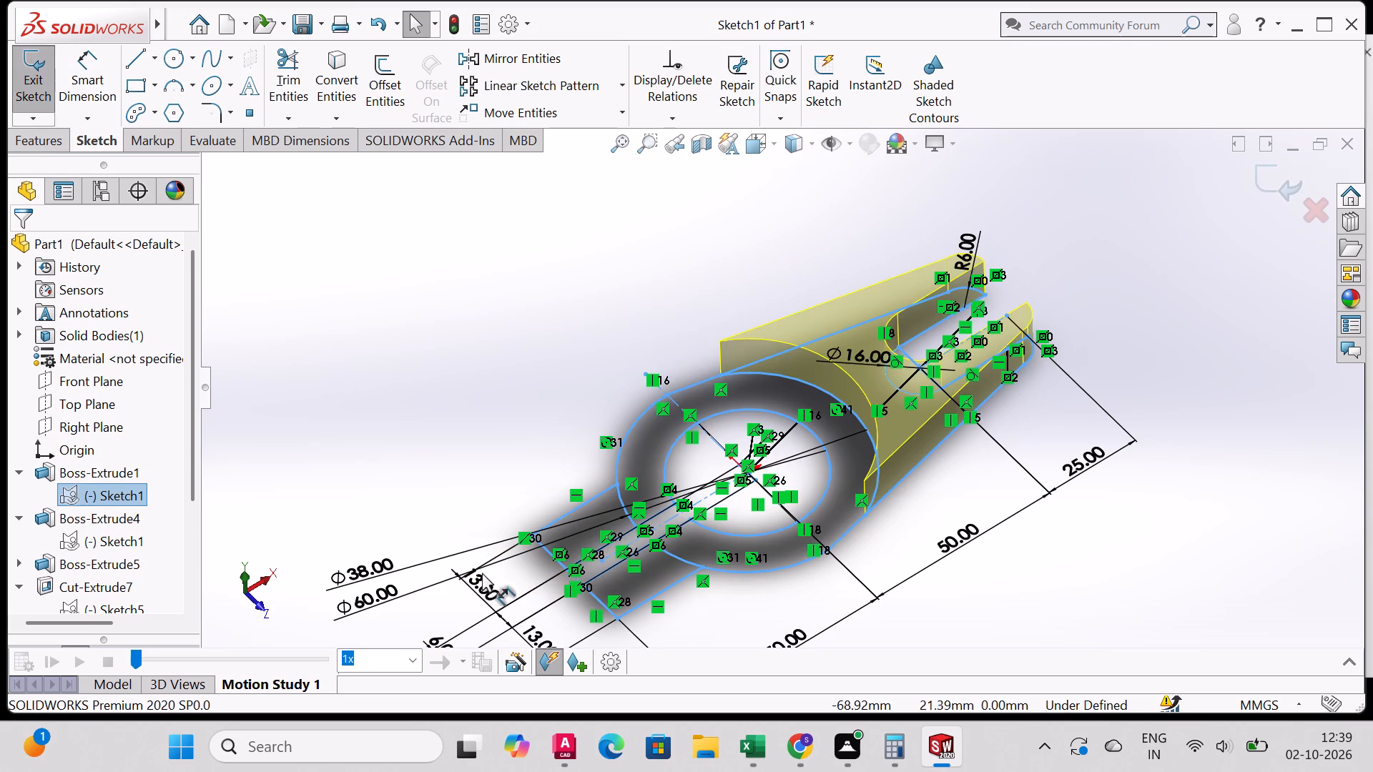
middle_drag(686, 528, 797, 572)
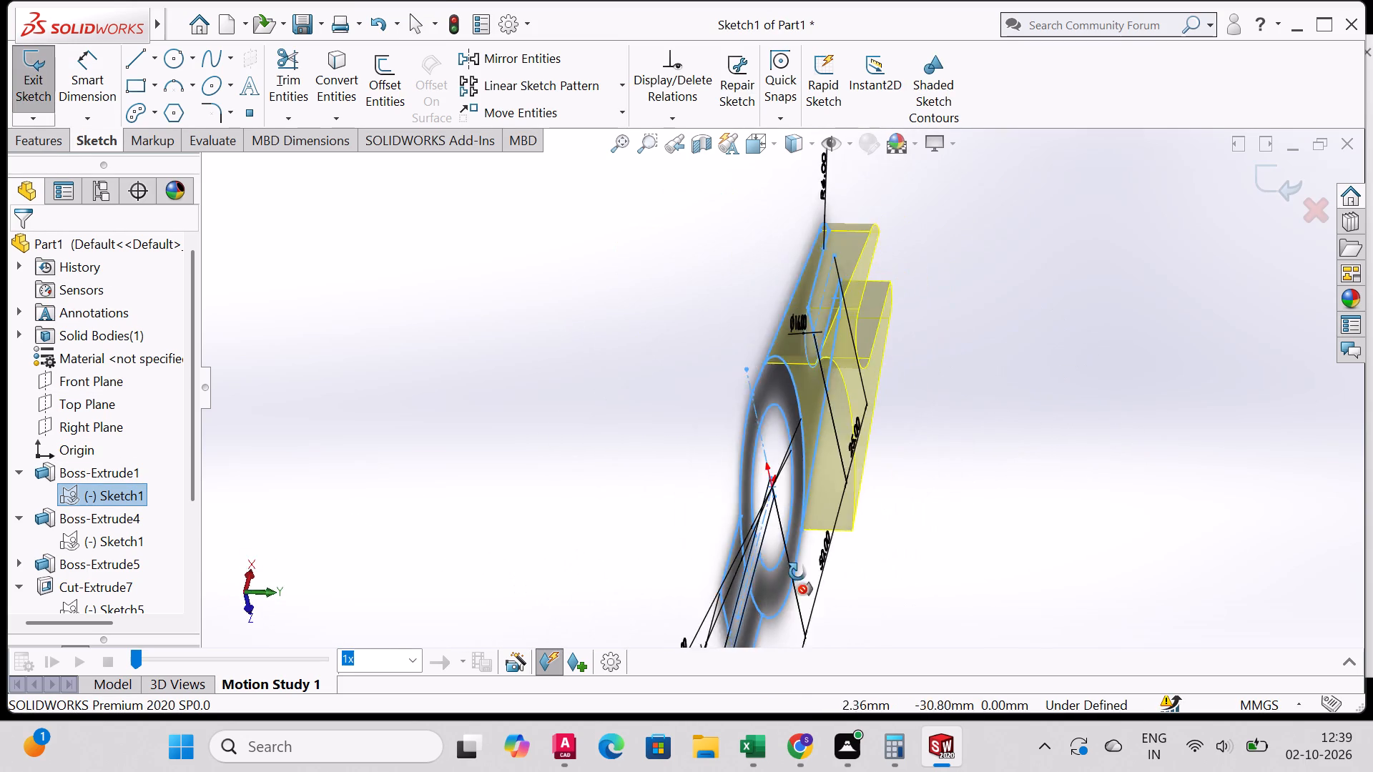
middle_drag(797, 572, 754, 558)
scroll(756, 559, down, 1)
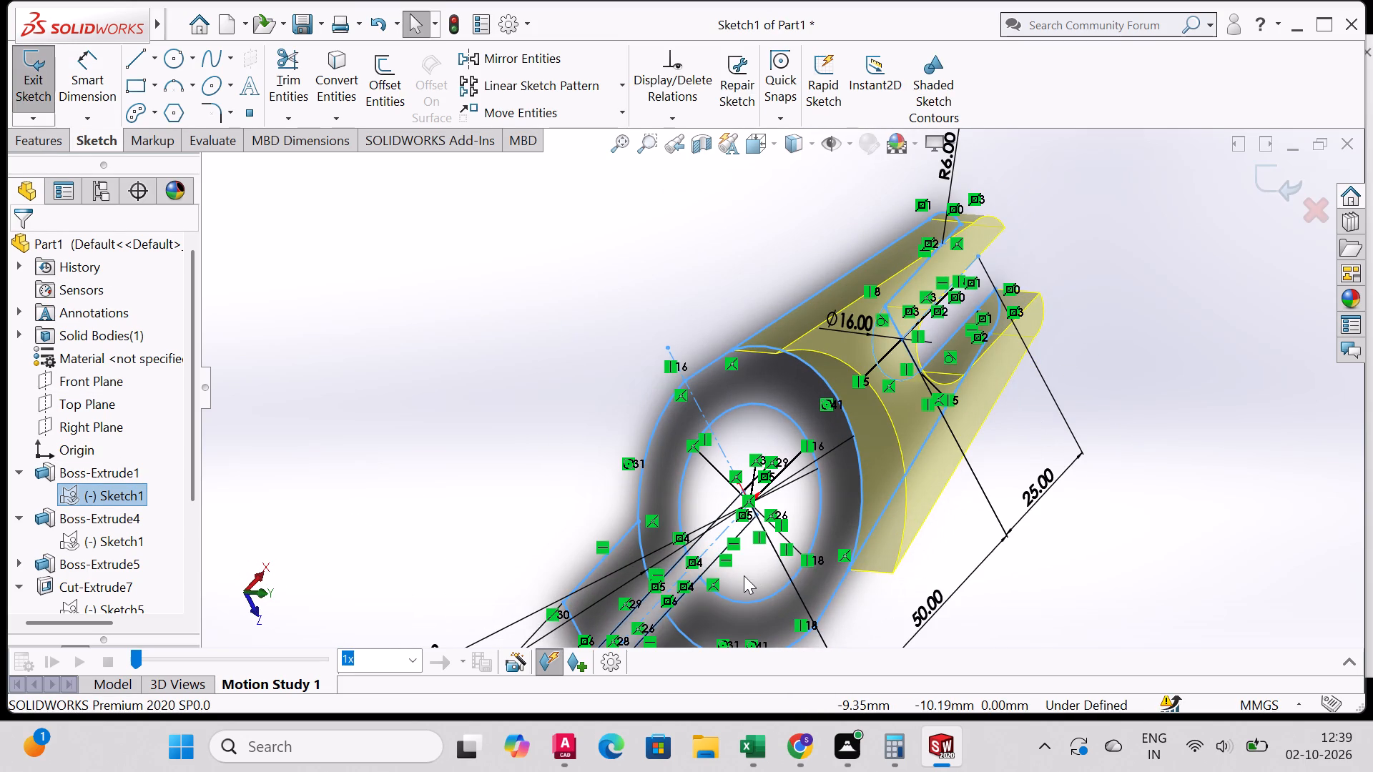
key(ctrl+4)
key(ctrl+5)
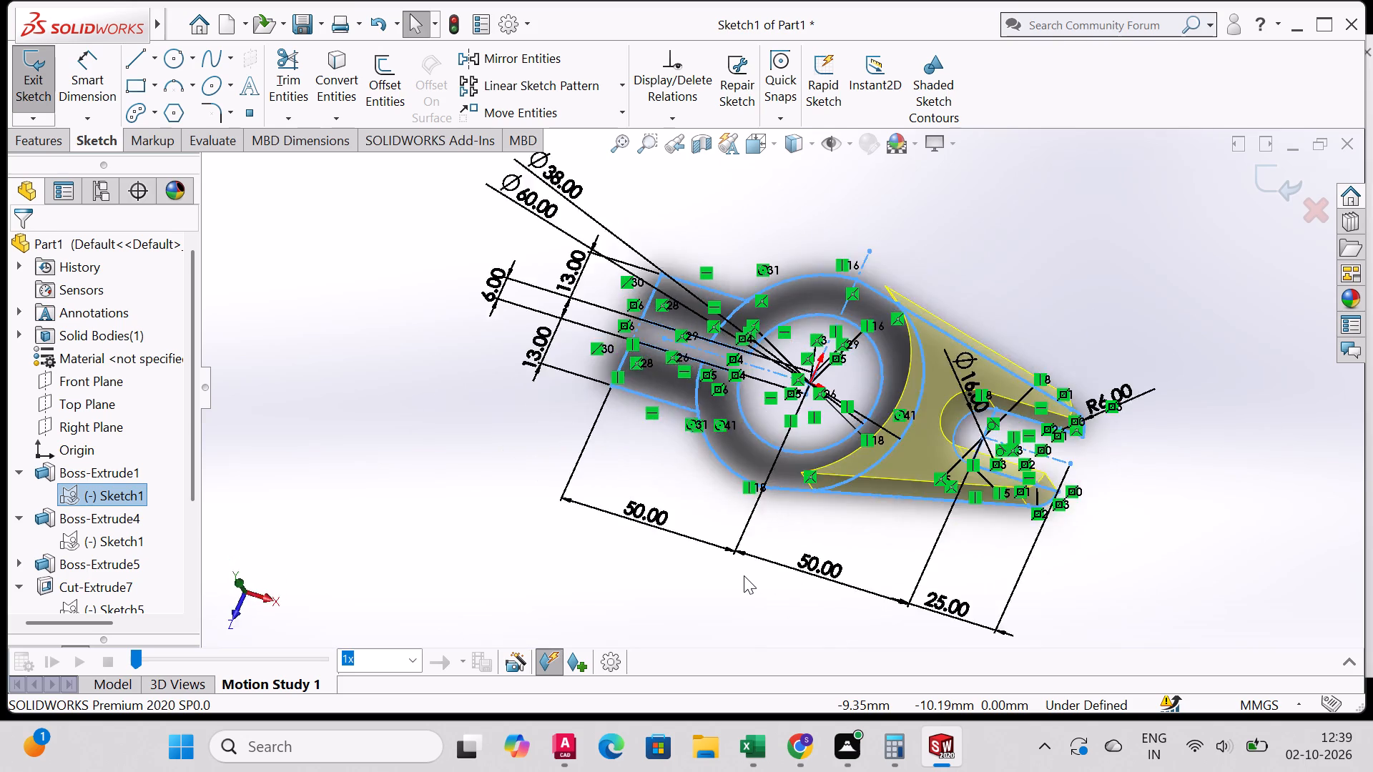
scroll(571, 342, up, 2)
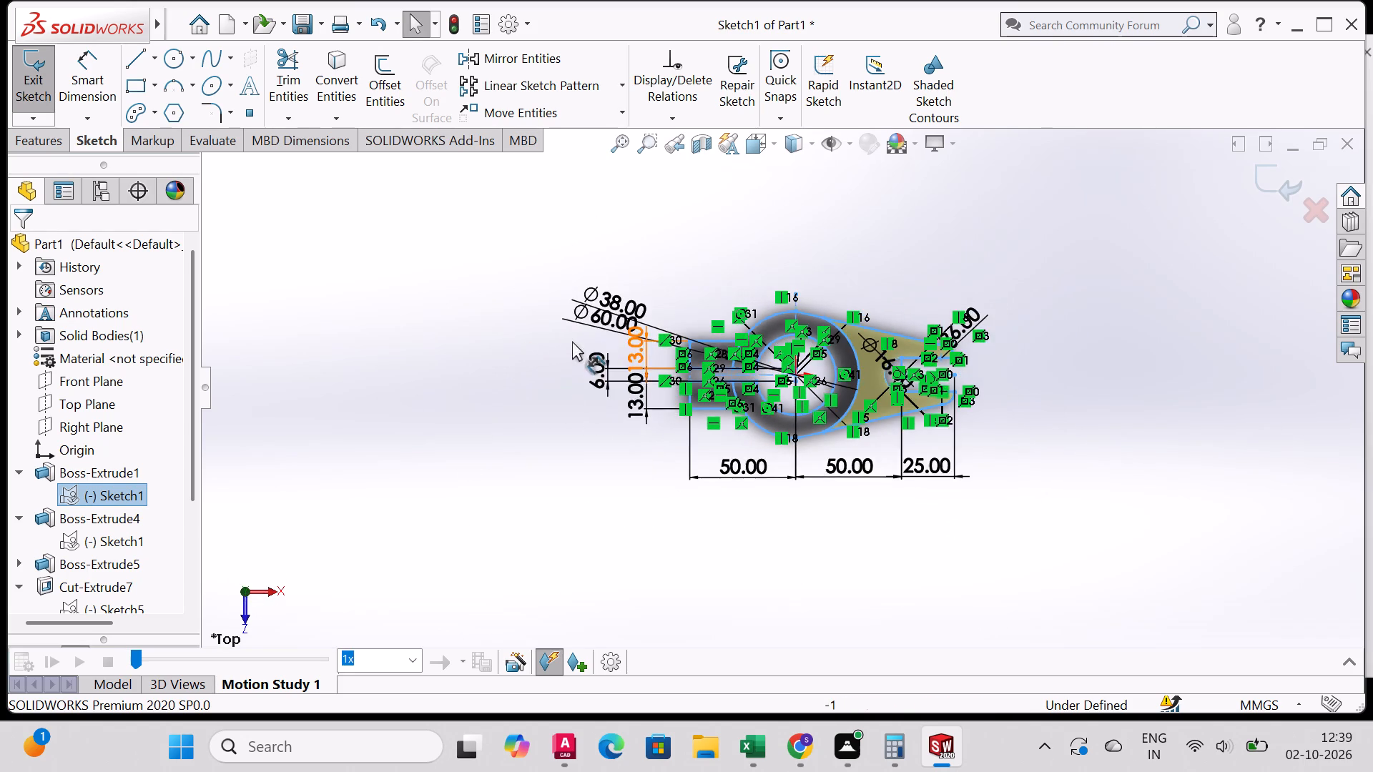
scroll(577, 342, down, 5)
scroll(290, 318, up, 1)
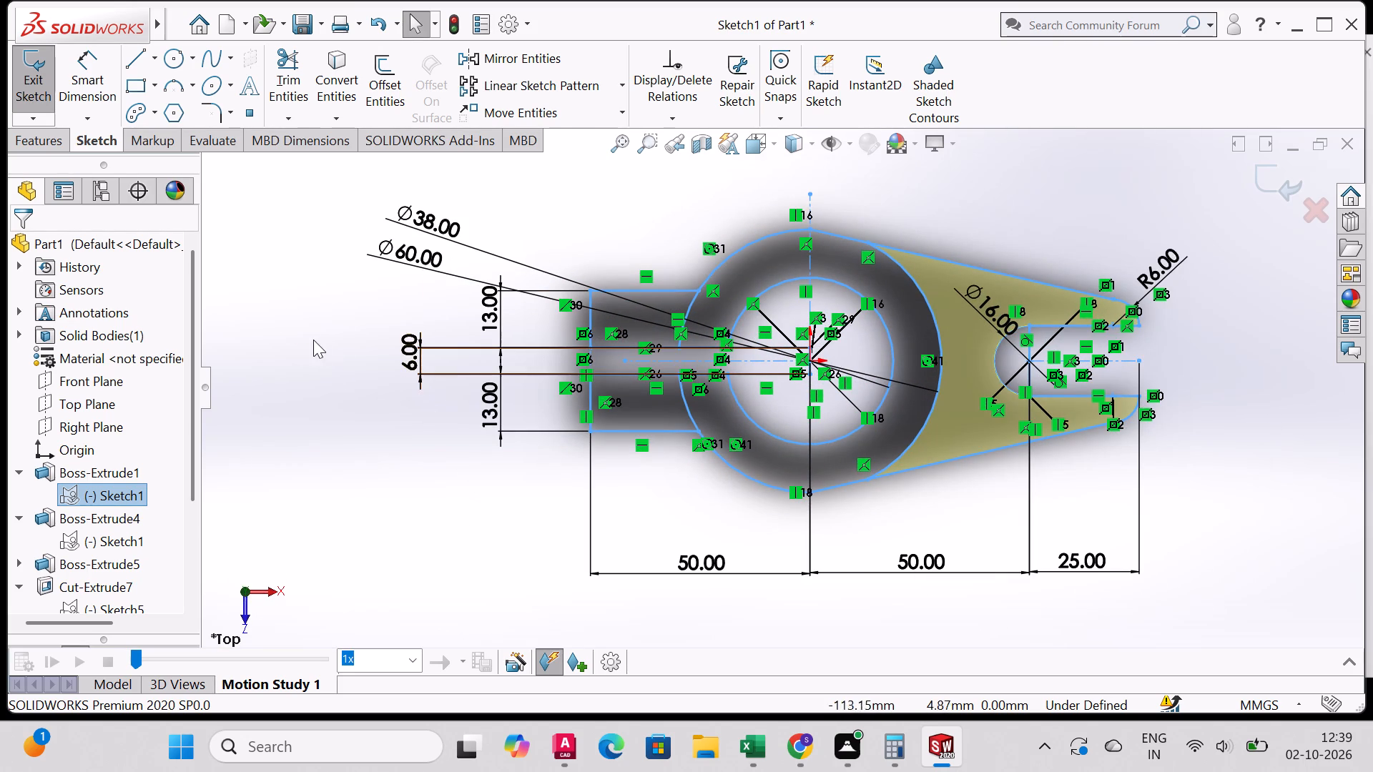
scroll(325, 395, up, 3)
scroll(461, 377, down, 4)
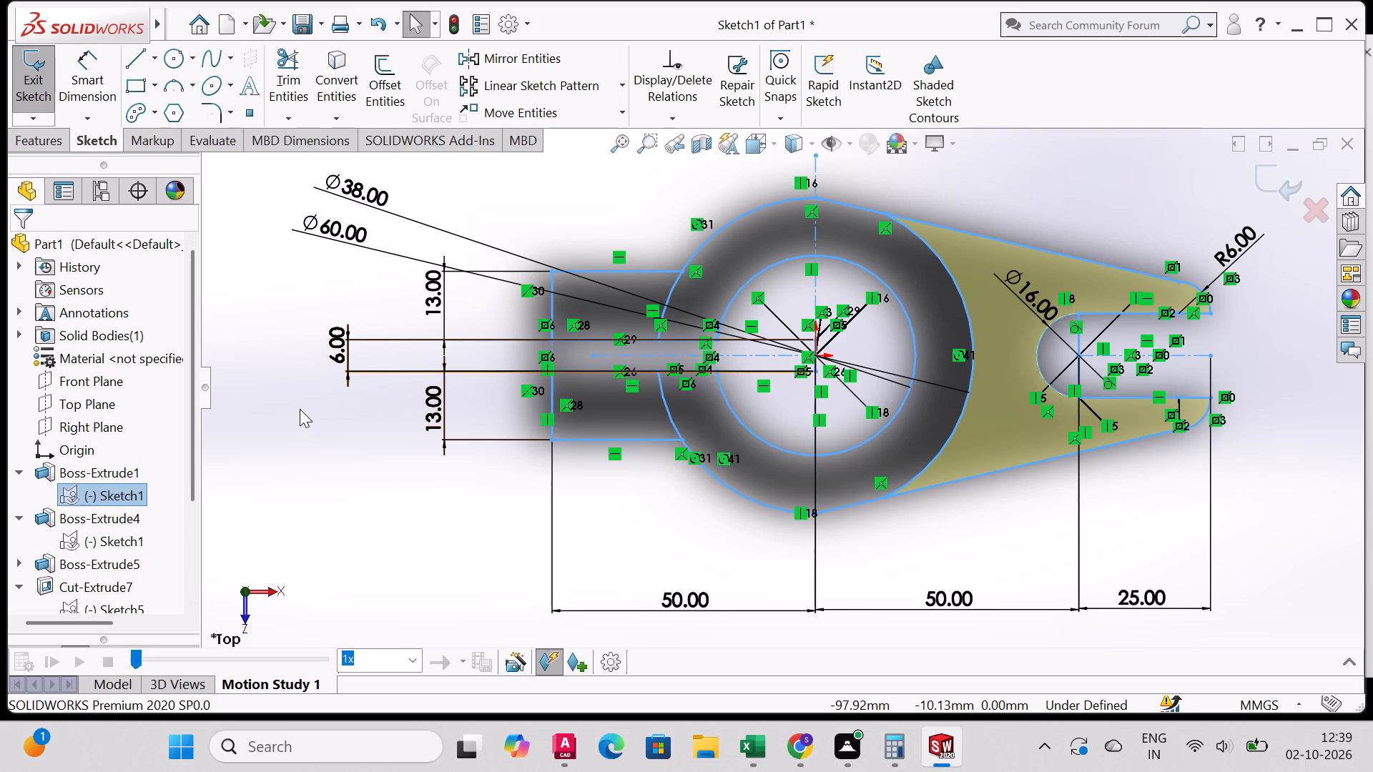
scroll(507, 372, up, 2)
scroll(508, 370, down, 4)
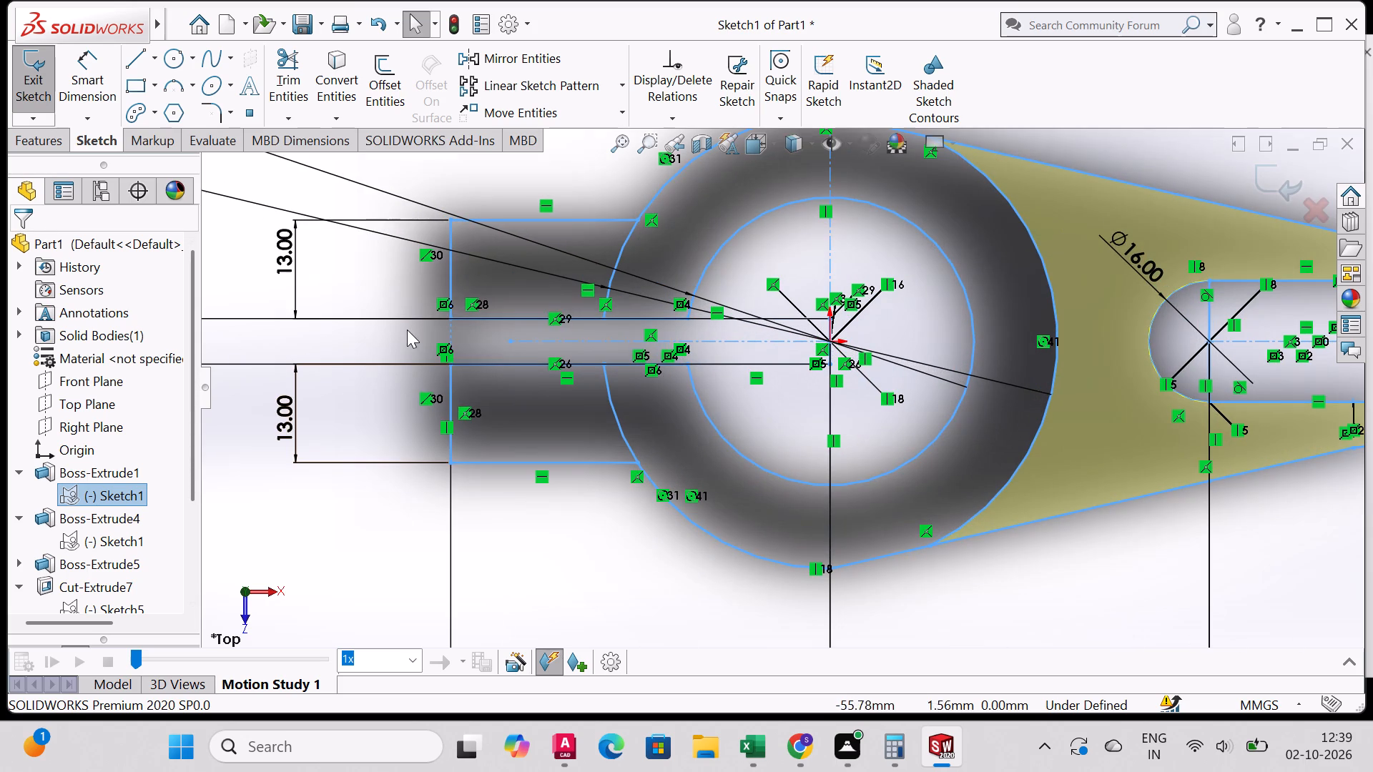
Sketch three lines extending the 6 mm wide slot about 15 mm outward from its closed end, and exit the sketch.
click(138, 62)
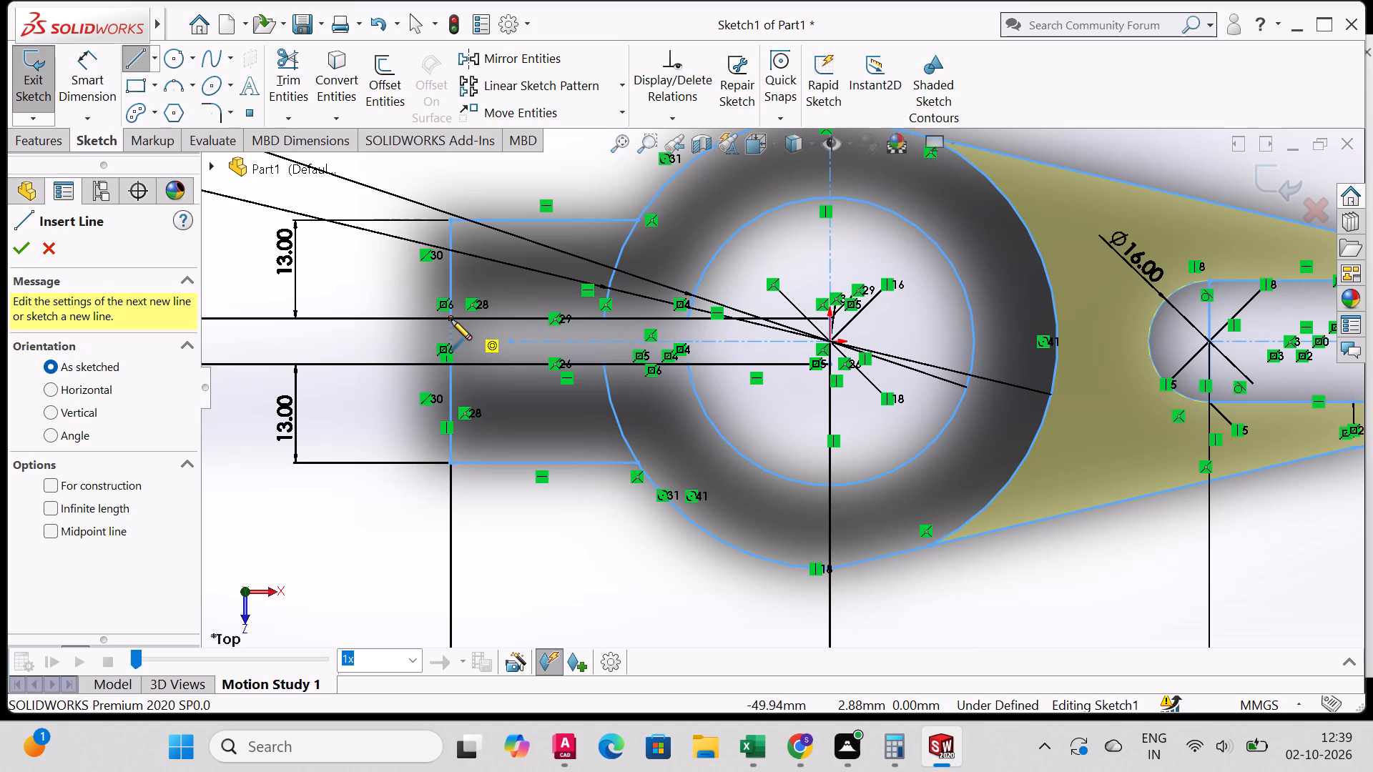
click(451, 320)
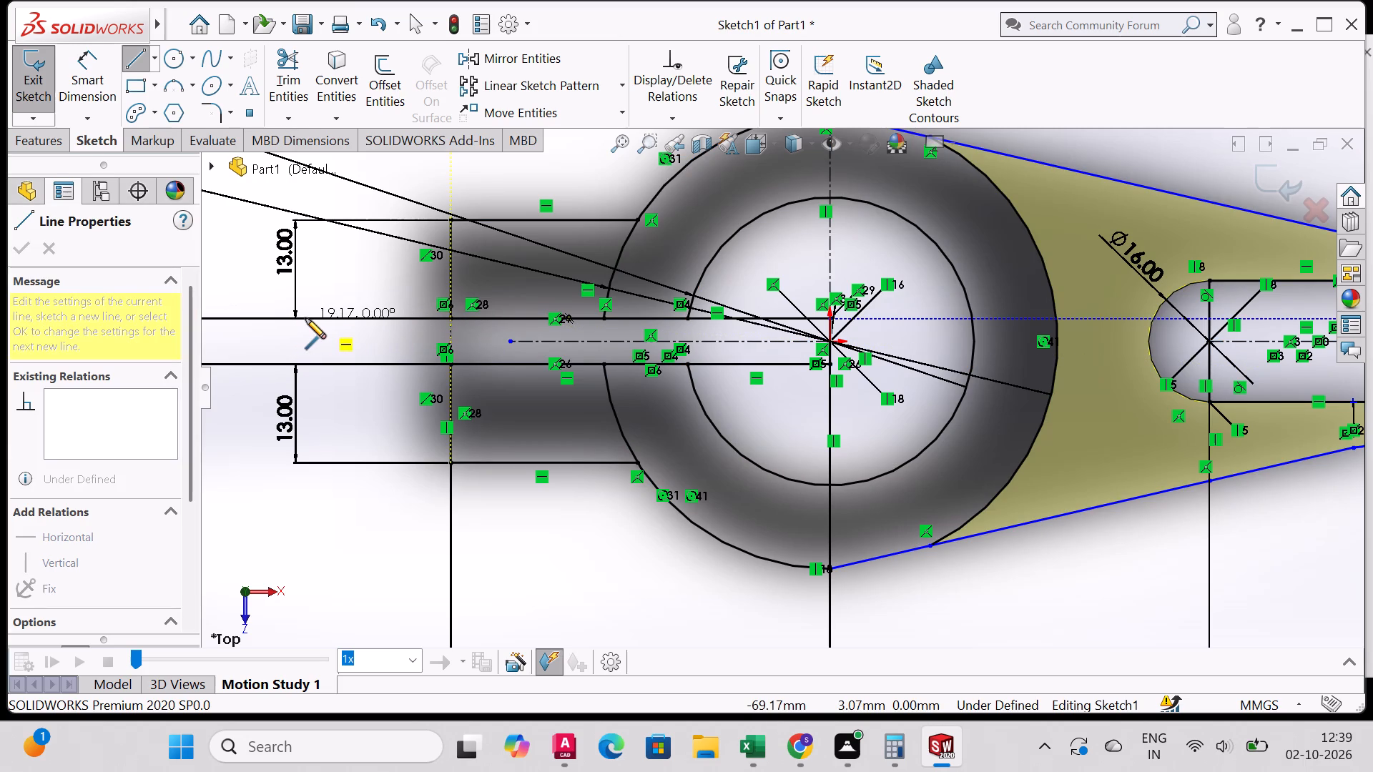
text(15)
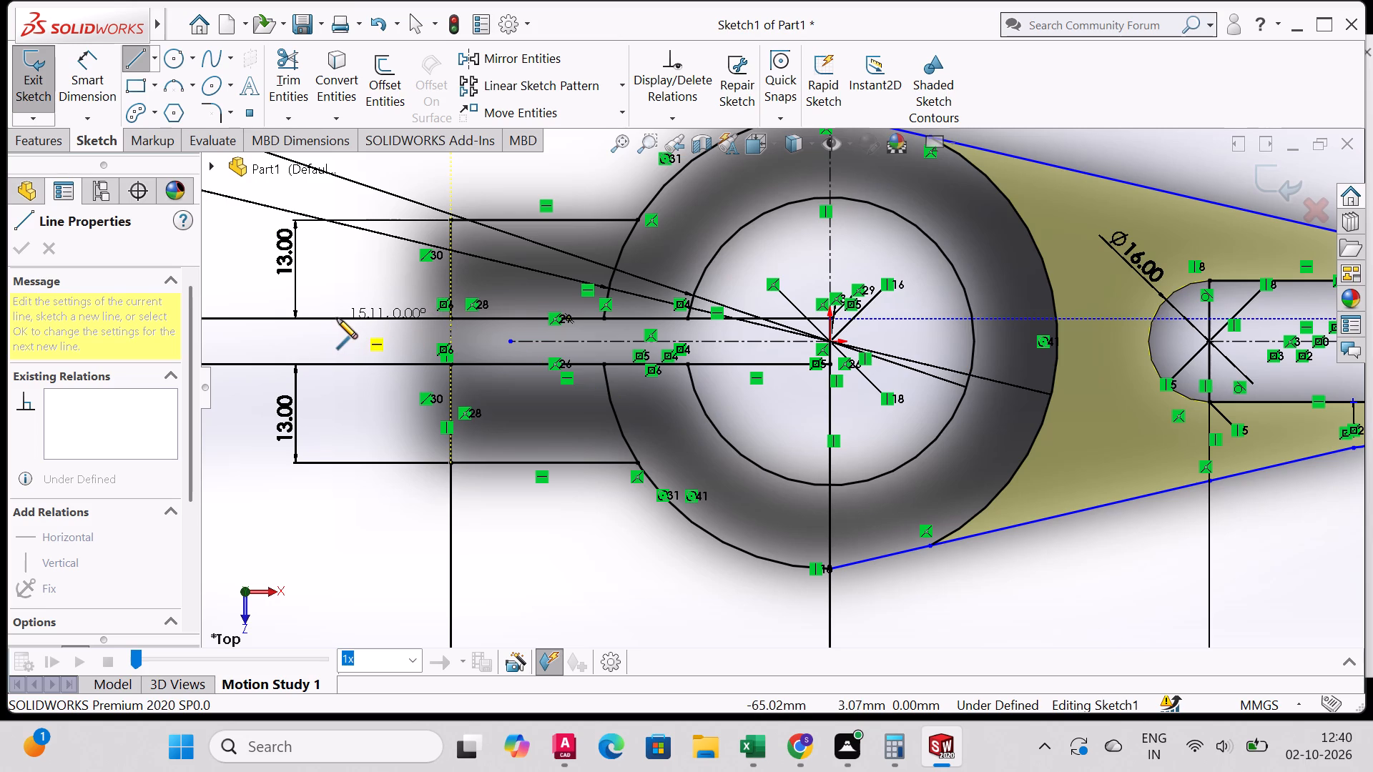
click(336, 318)
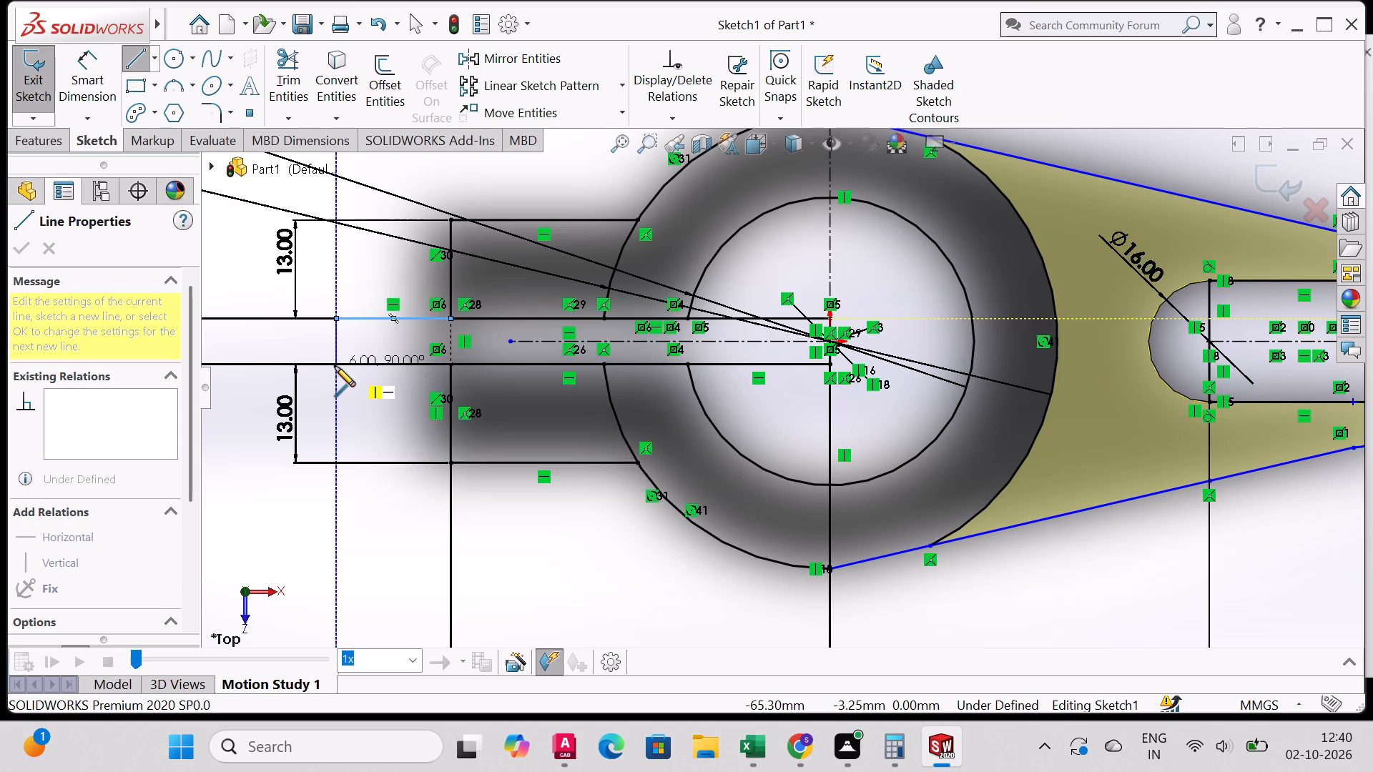
click(335, 363)
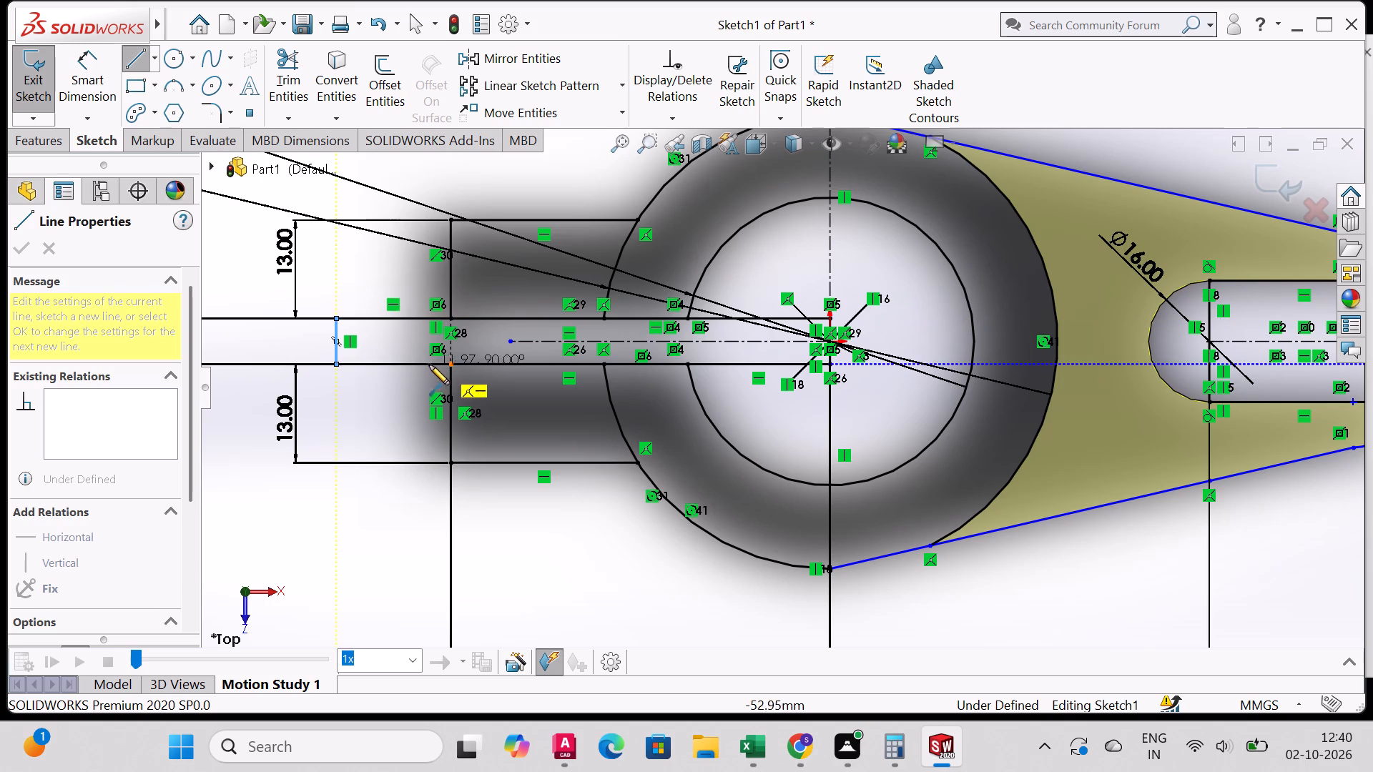
click(450, 363)
right_click(450, 363)
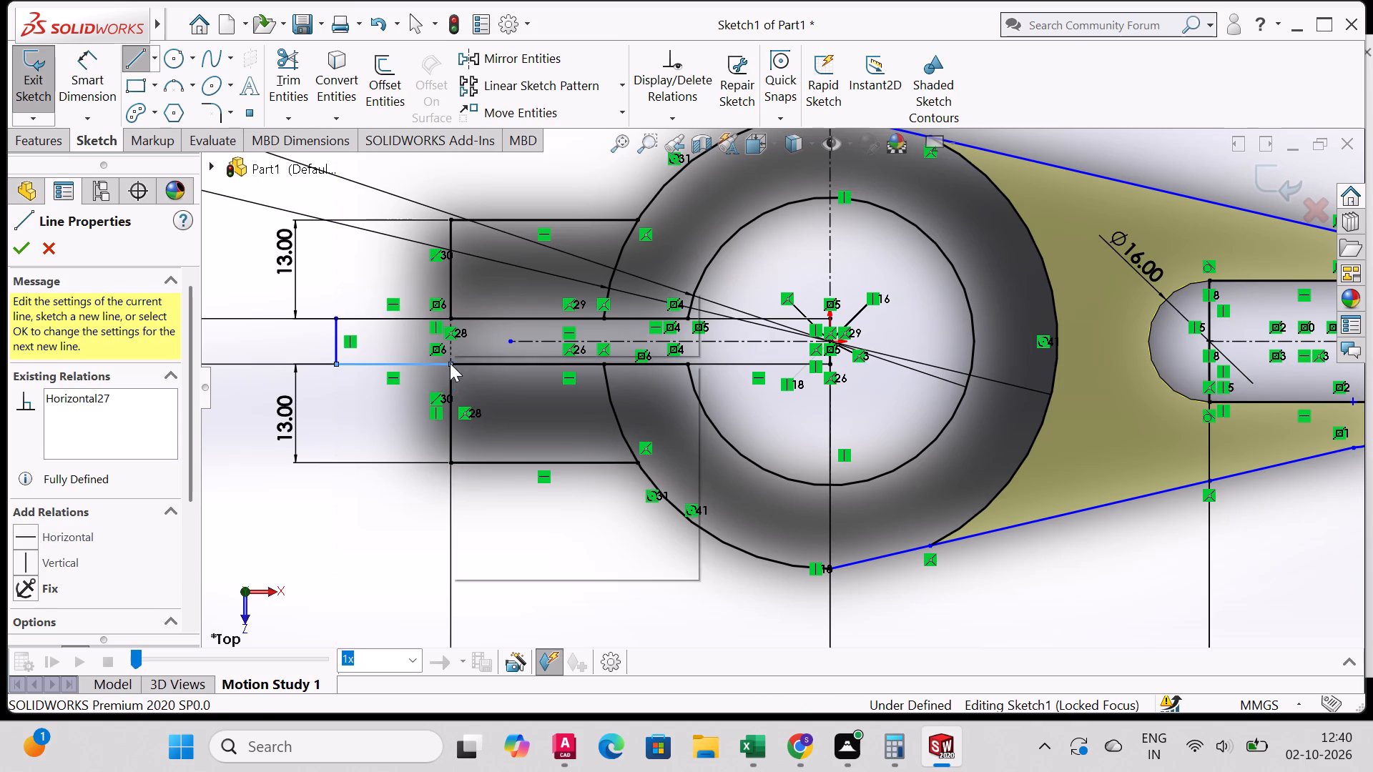
click(480, 367)
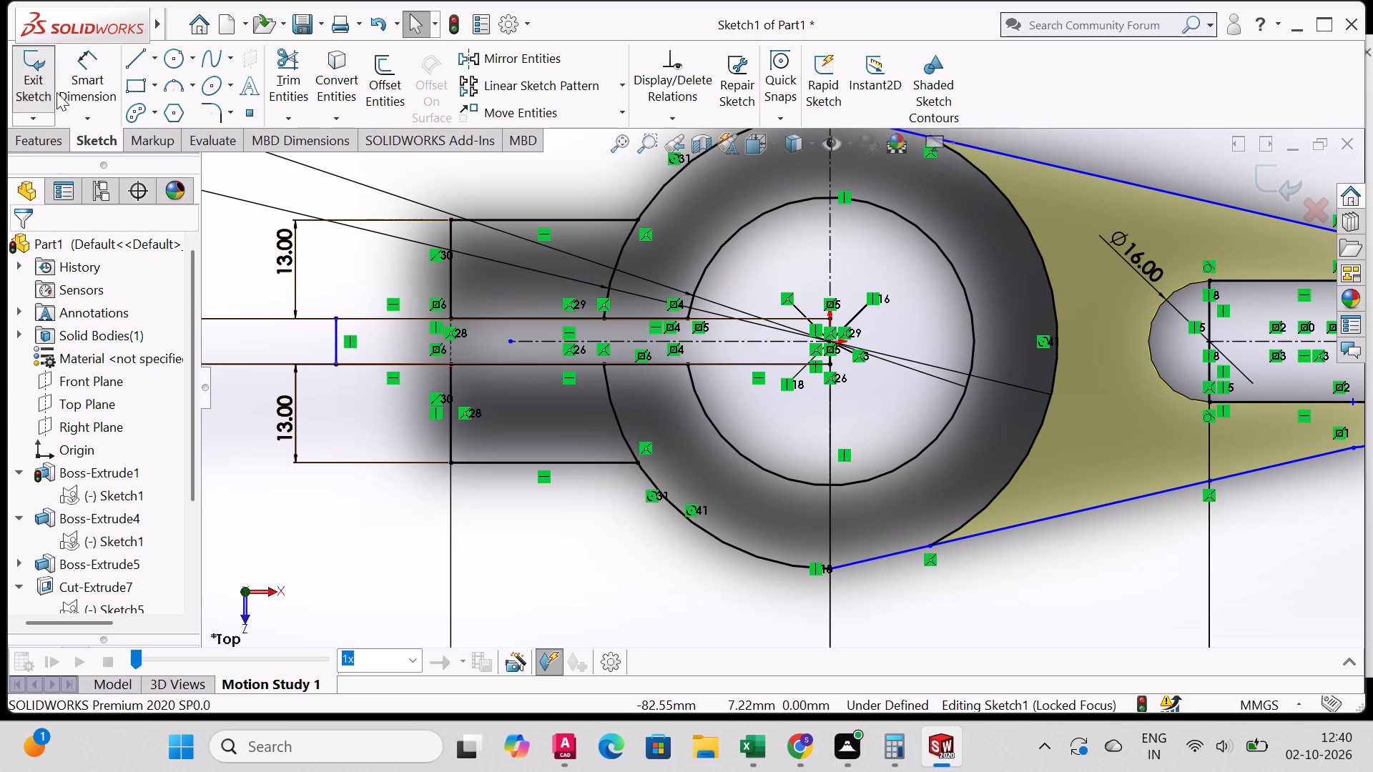
click(42, 149)
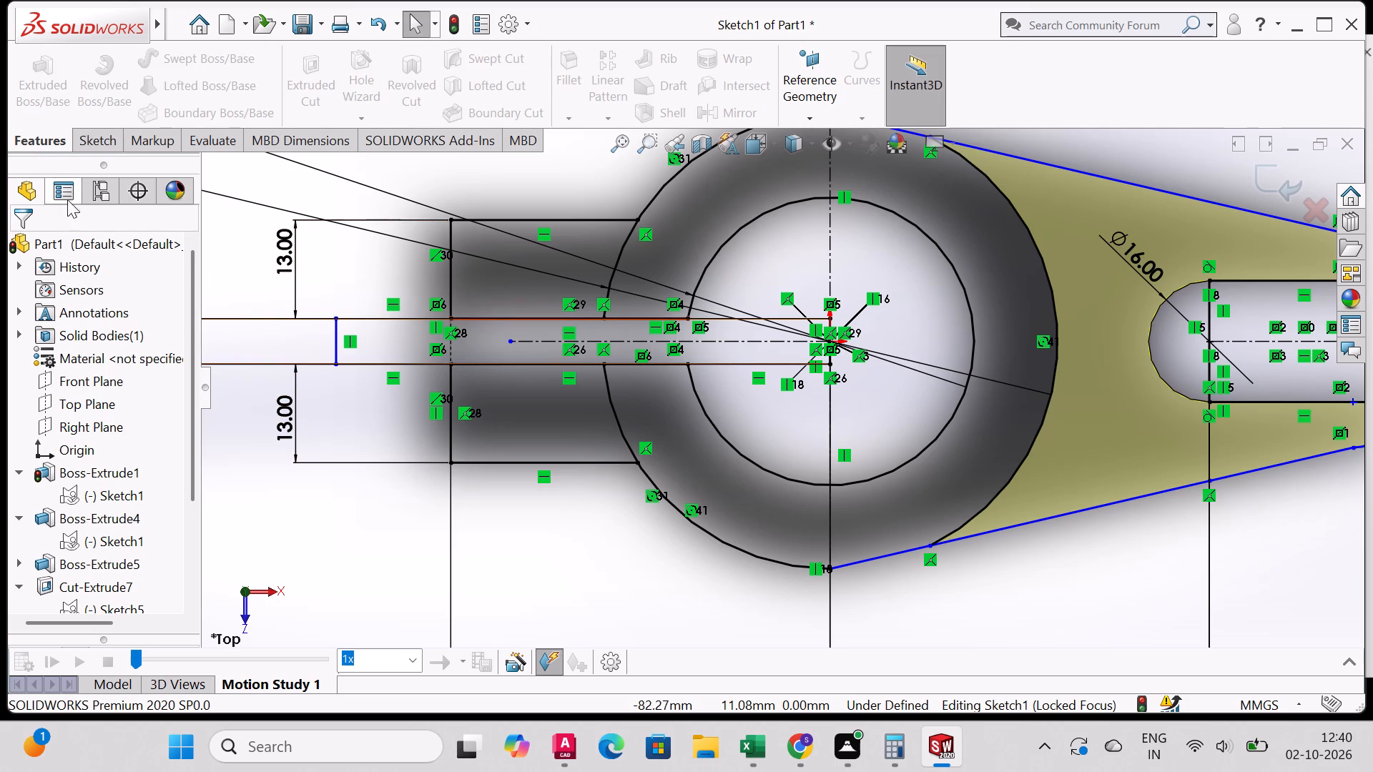
click(89, 142)
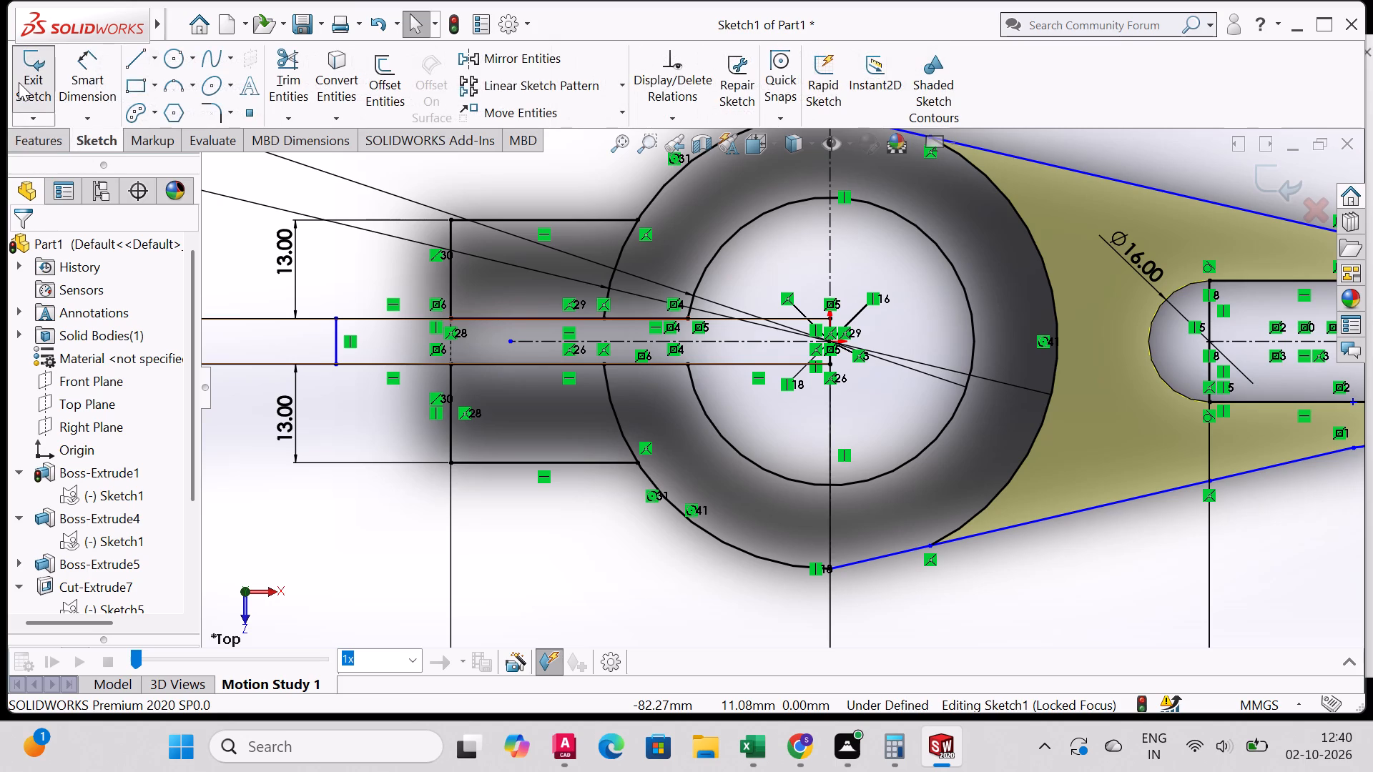
click(19, 81)
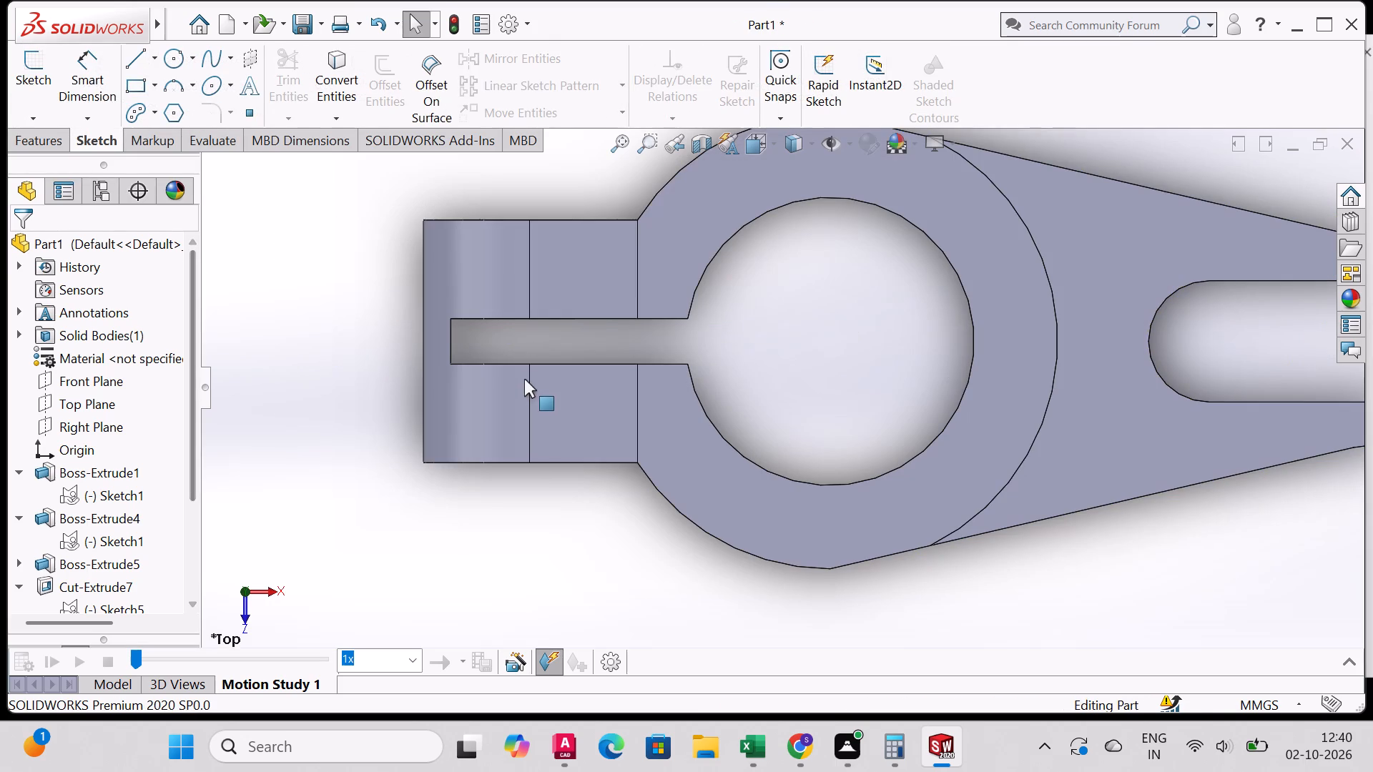
middle_drag(524, 379, 508, 347)
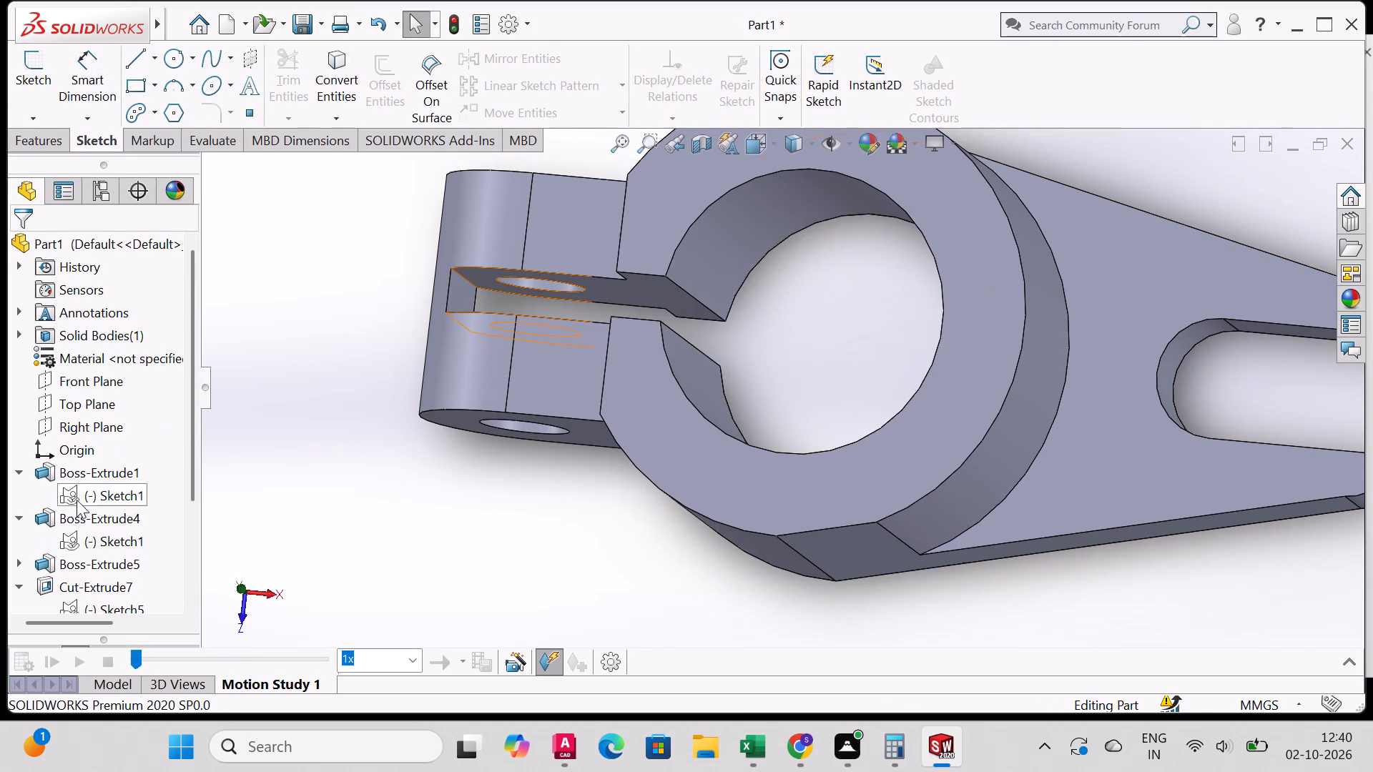
Cut-extrude Sketch1's extended slot region beyond the lug's rounded end by 49 mm blind, reversed upward through the lug.
click(78, 498)
middle_drag(306, 437, 314, 448)
click(24, 134)
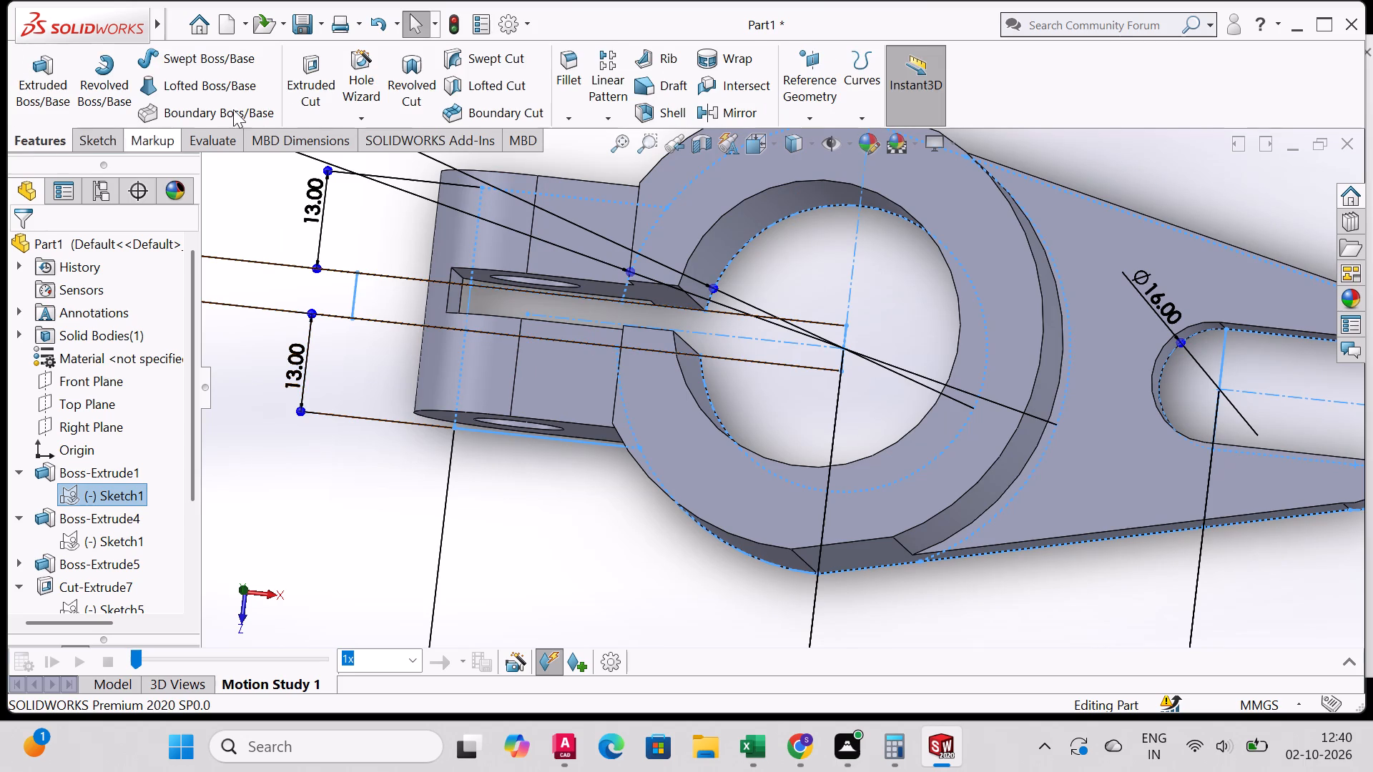
click(306, 65)
click(393, 301)
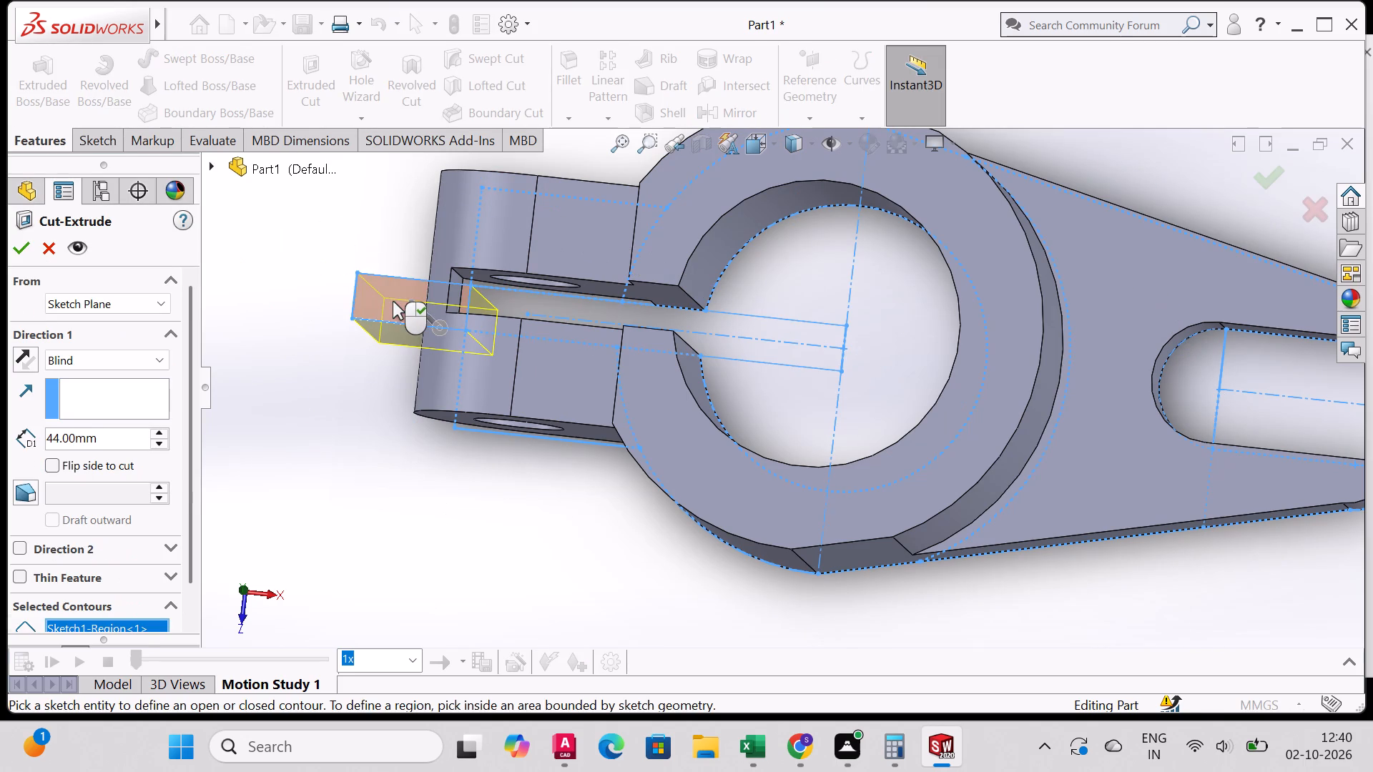
middle_drag(441, 321, 473, 265)
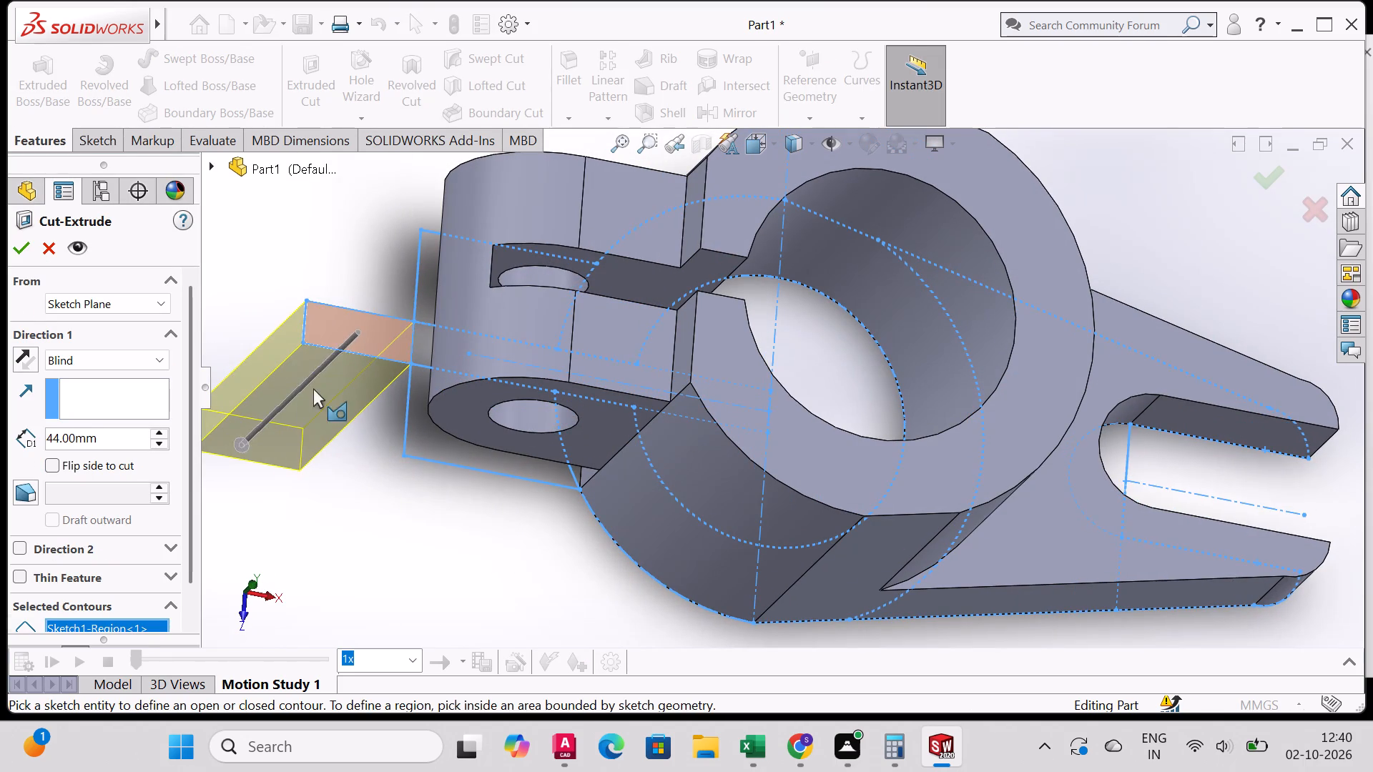
drag(244, 447, 411, 198)
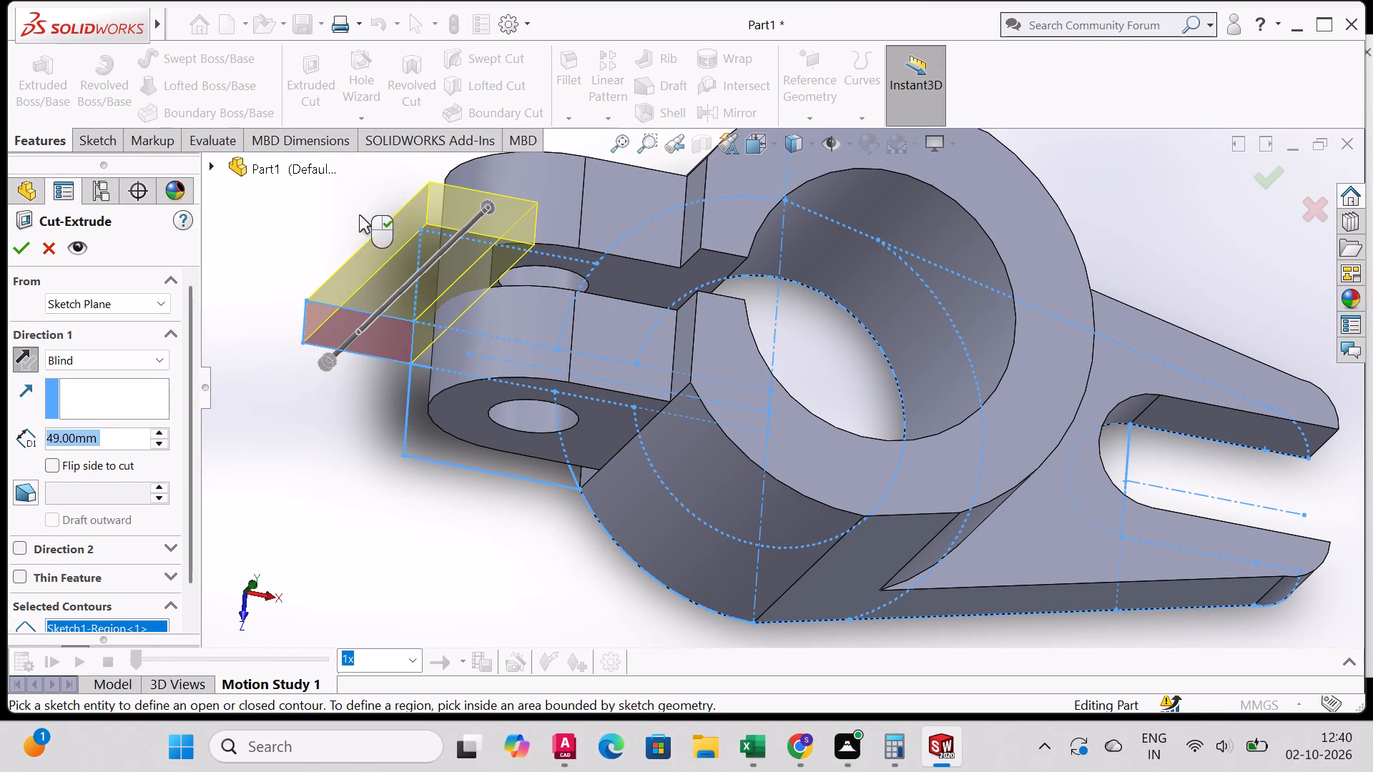
click(23, 253)
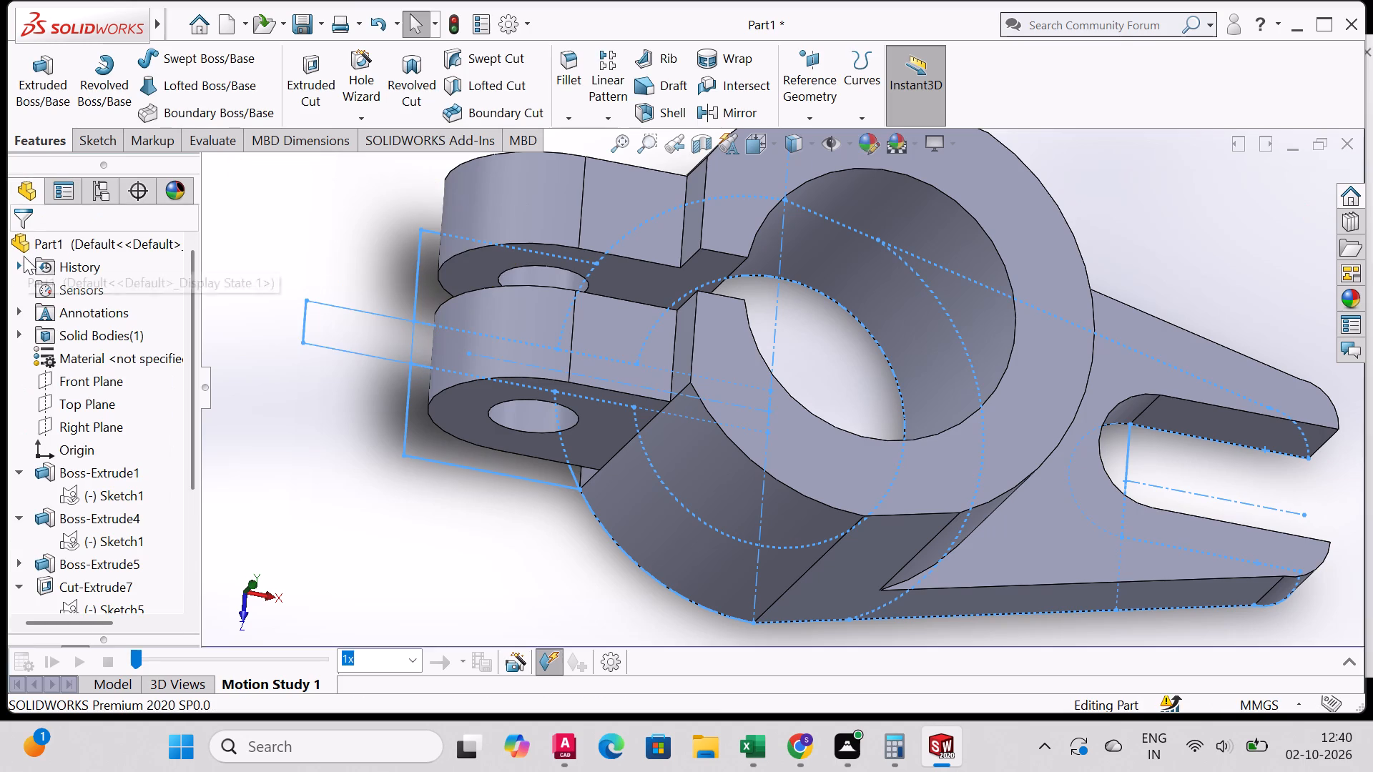
middle_drag(569, 458, 561, 442)
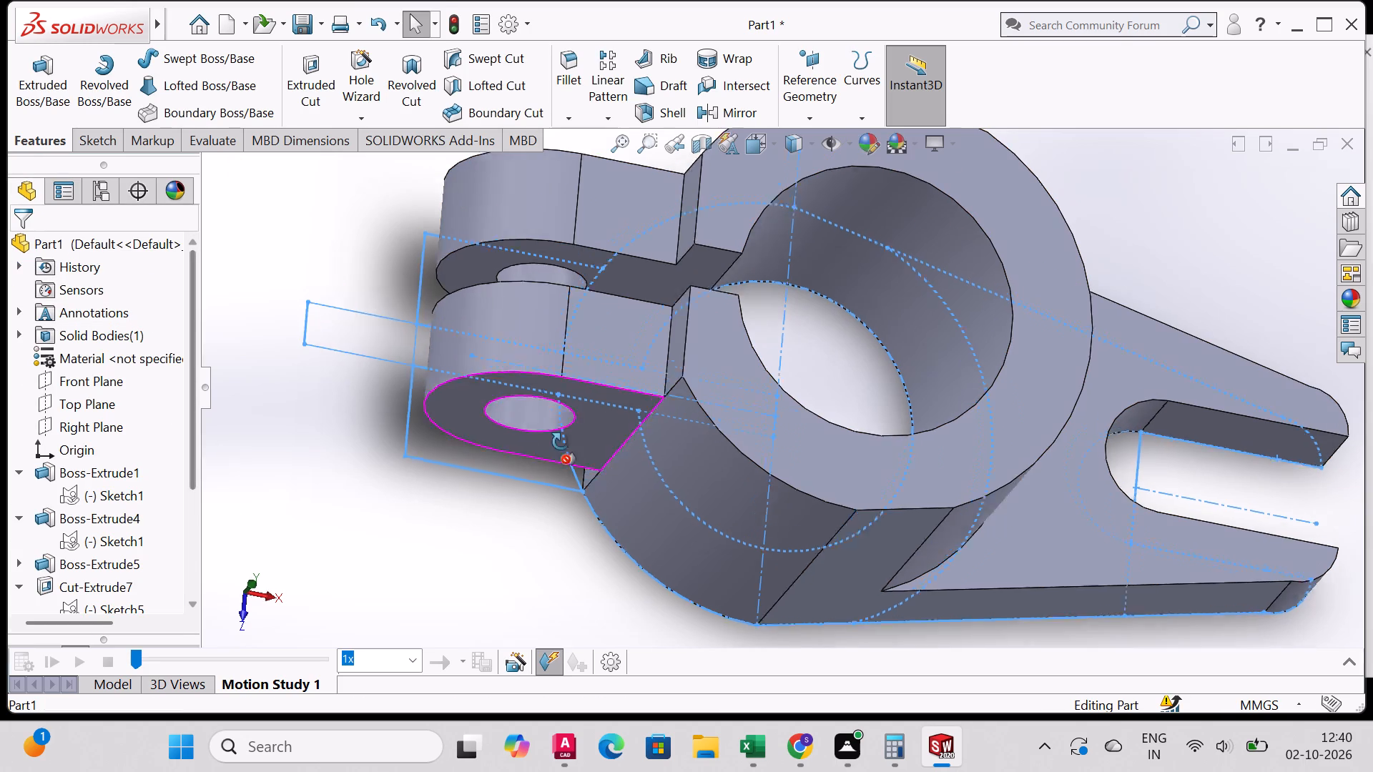
middle_drag(561, 442, 551, 331)
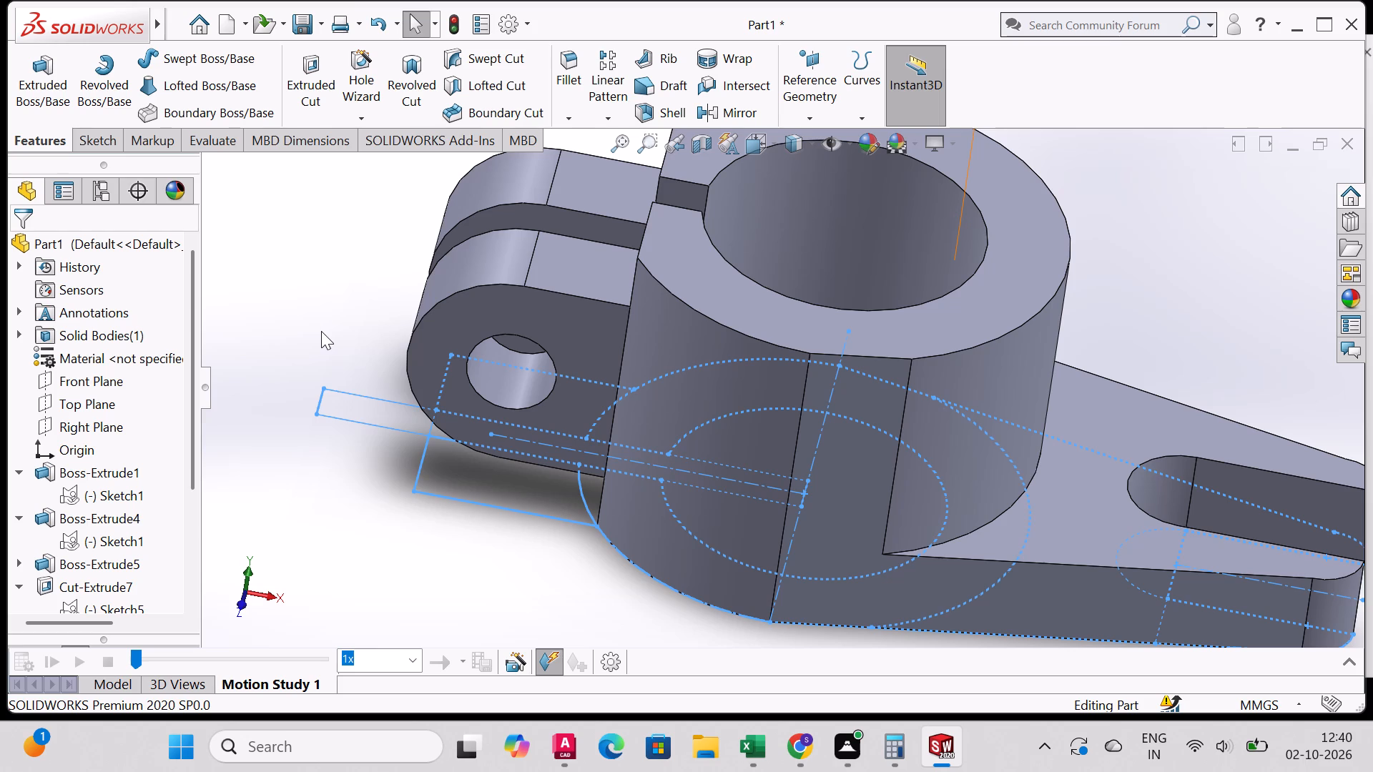
key(Escape)
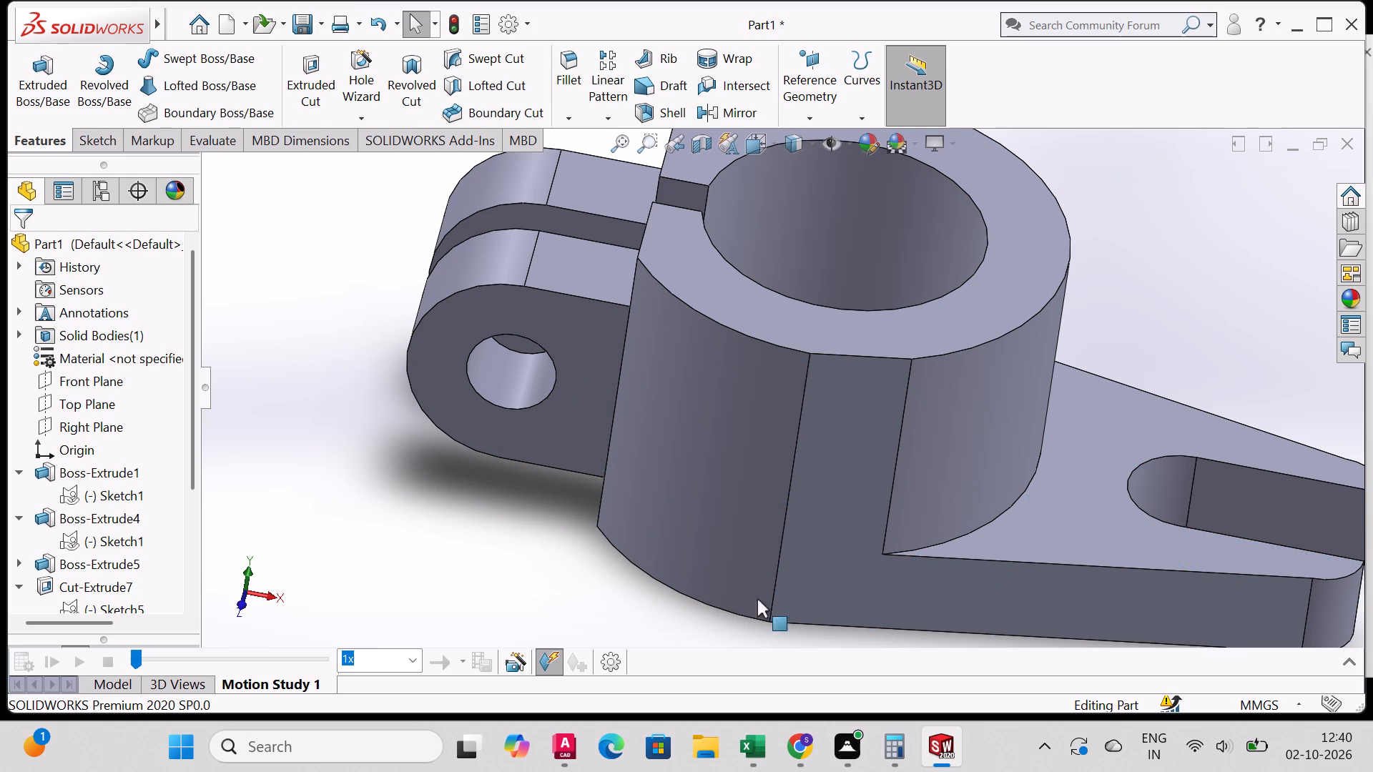
scroll(809, 504, down, 2)
scroll(809, 504, up, 6)
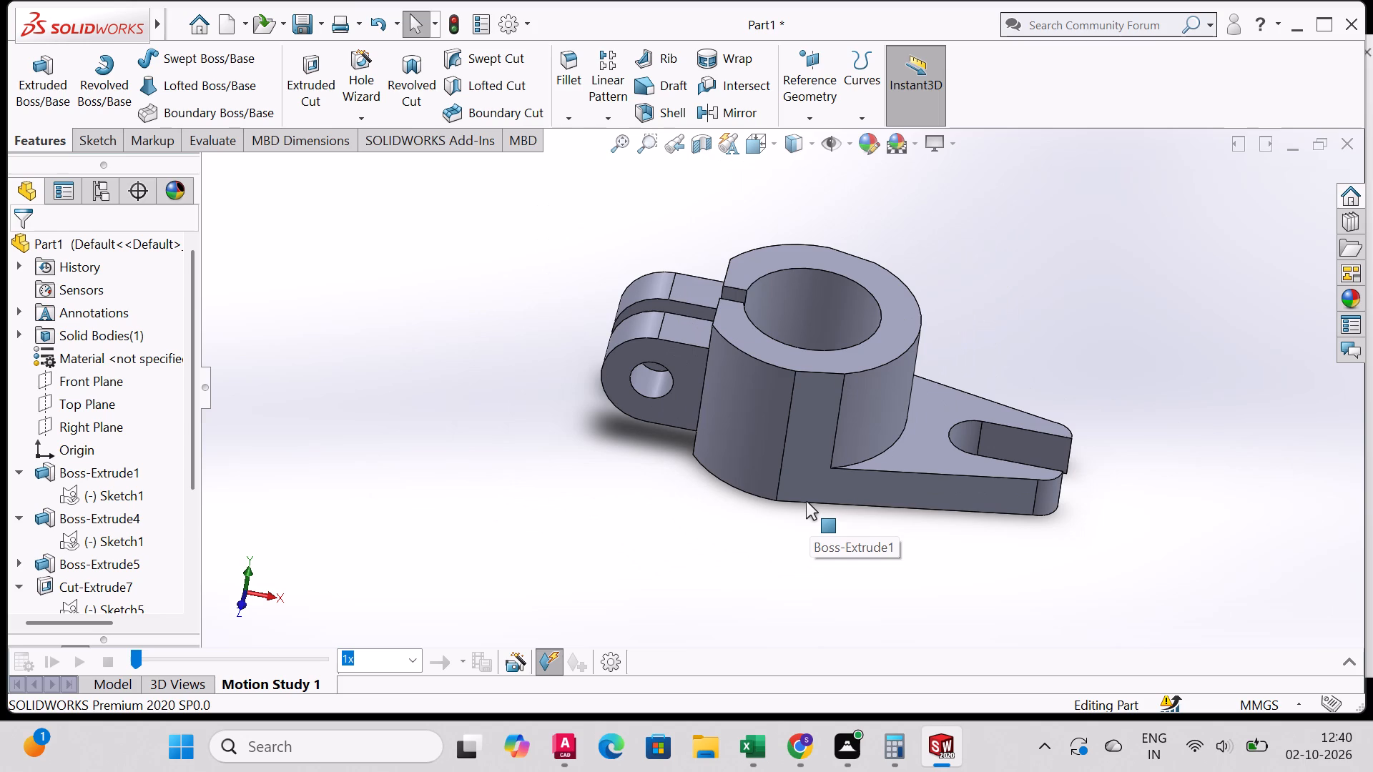
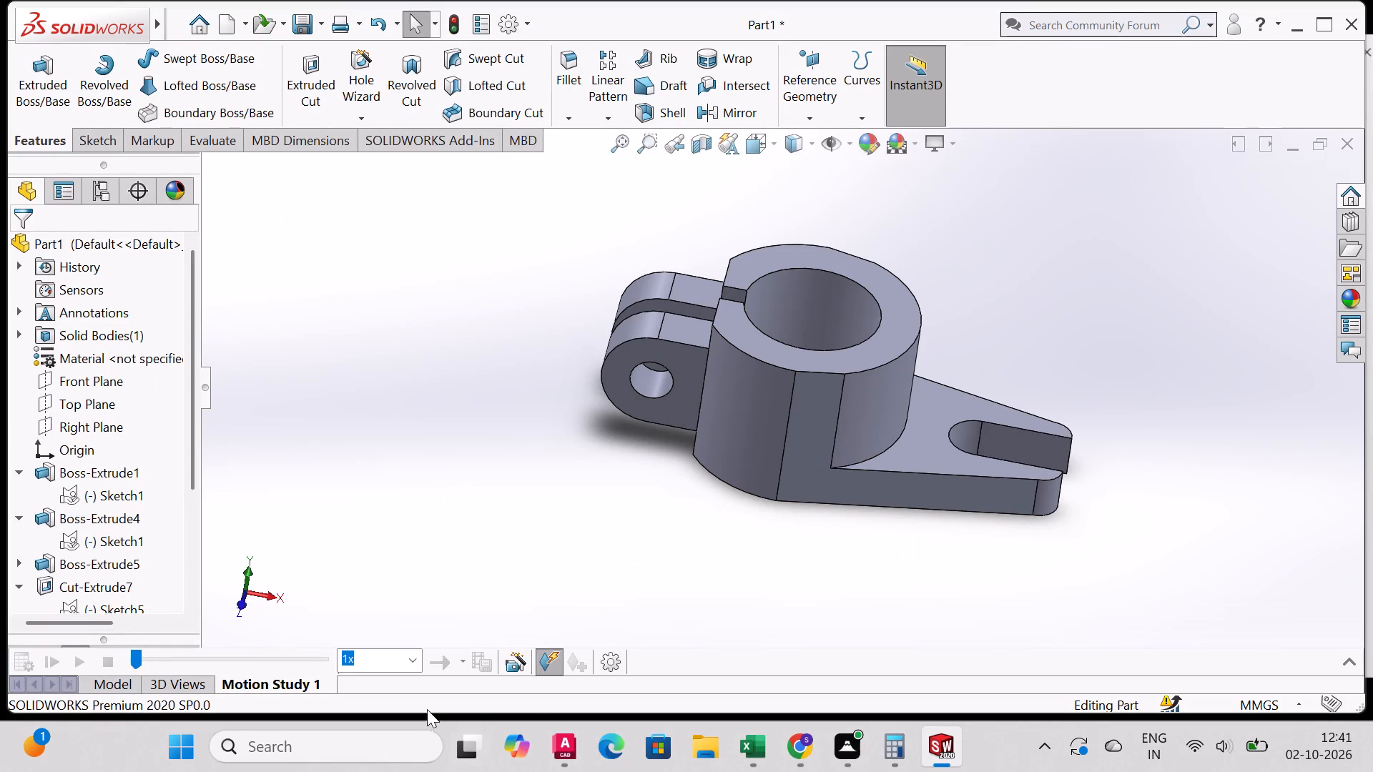
Leave Motion Study 1 and return to the clamp bracket's model view.
click(405, 663)
click(404, 663)
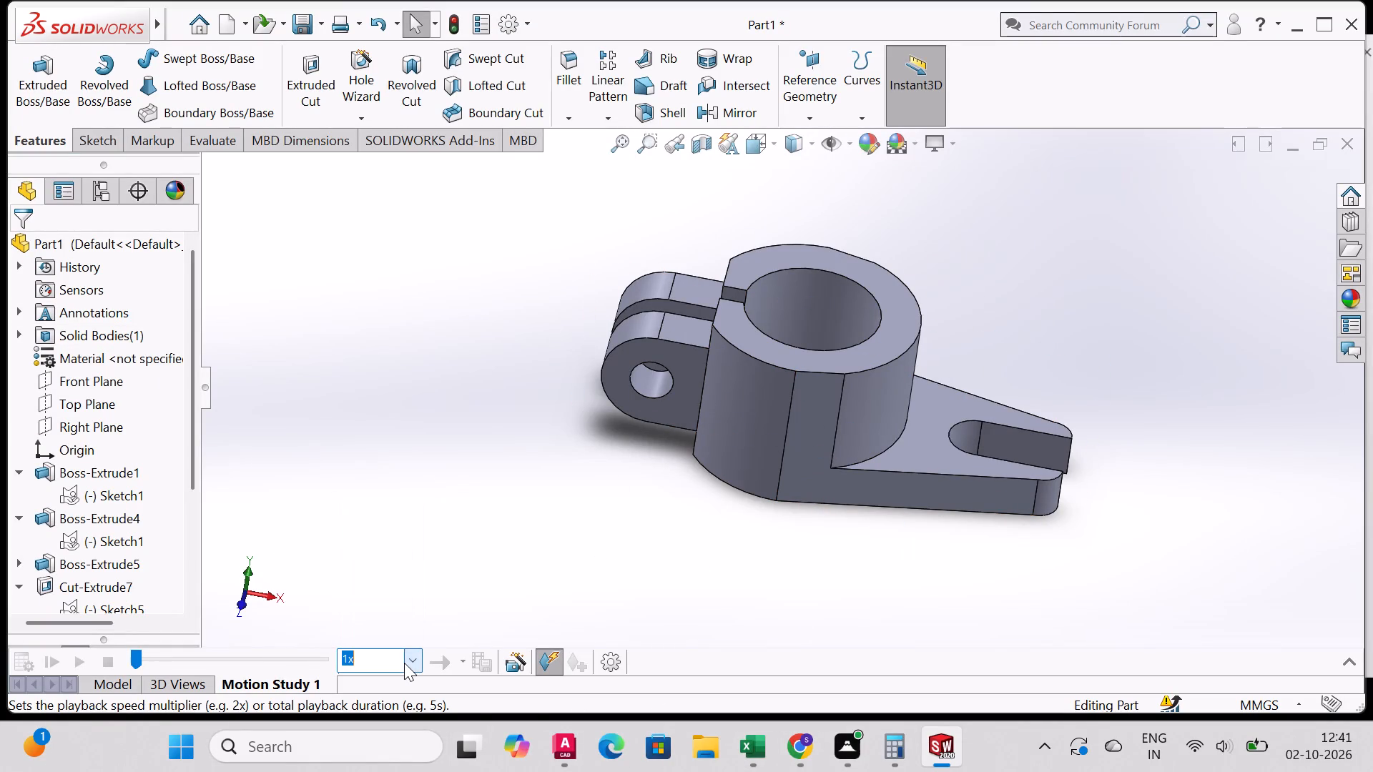
click(1340, 668)
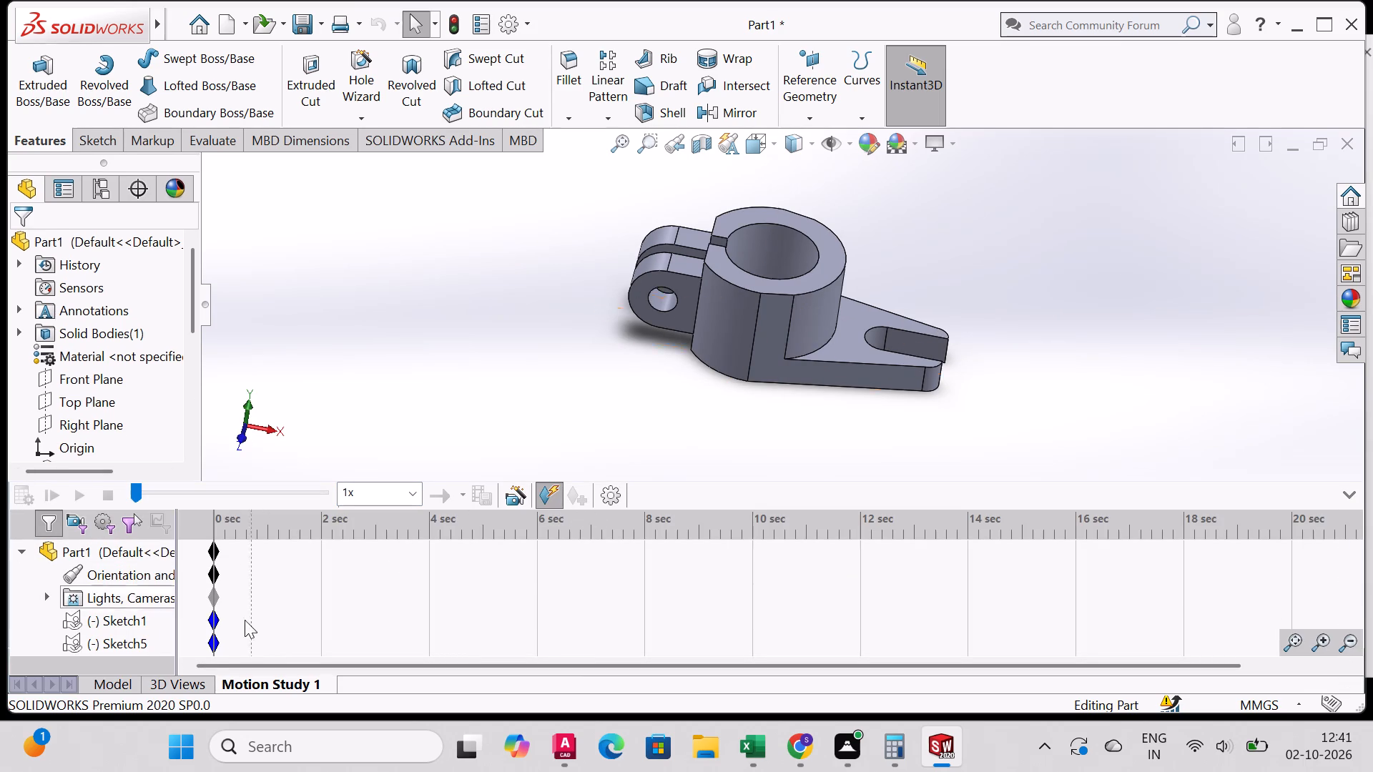
click(119, 686)
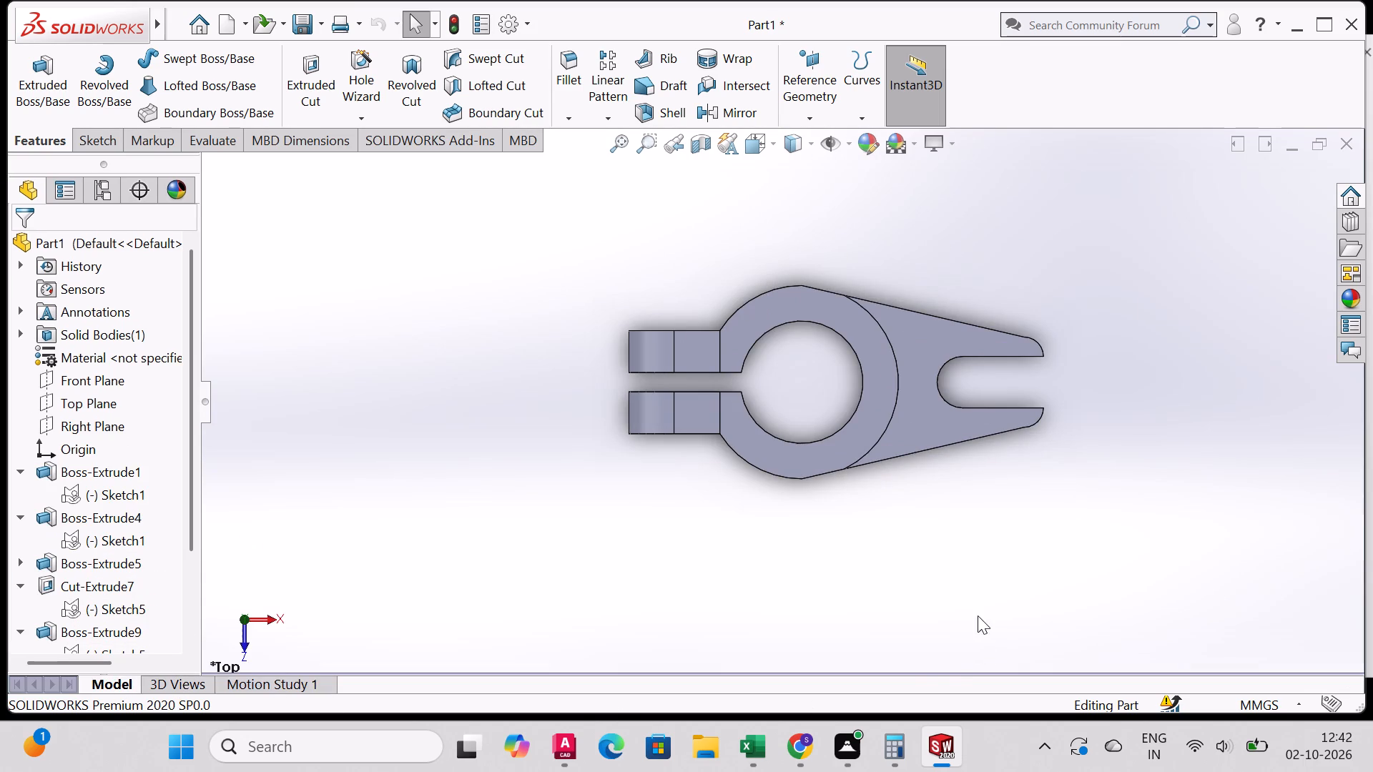
Start saving the clamp bracket as a SOLIDWORKS part file.
middle_drag(895, 479, 895, 327)
scroll(917, 492, up, 1)
middle_drag(917, 492, 912, 477)
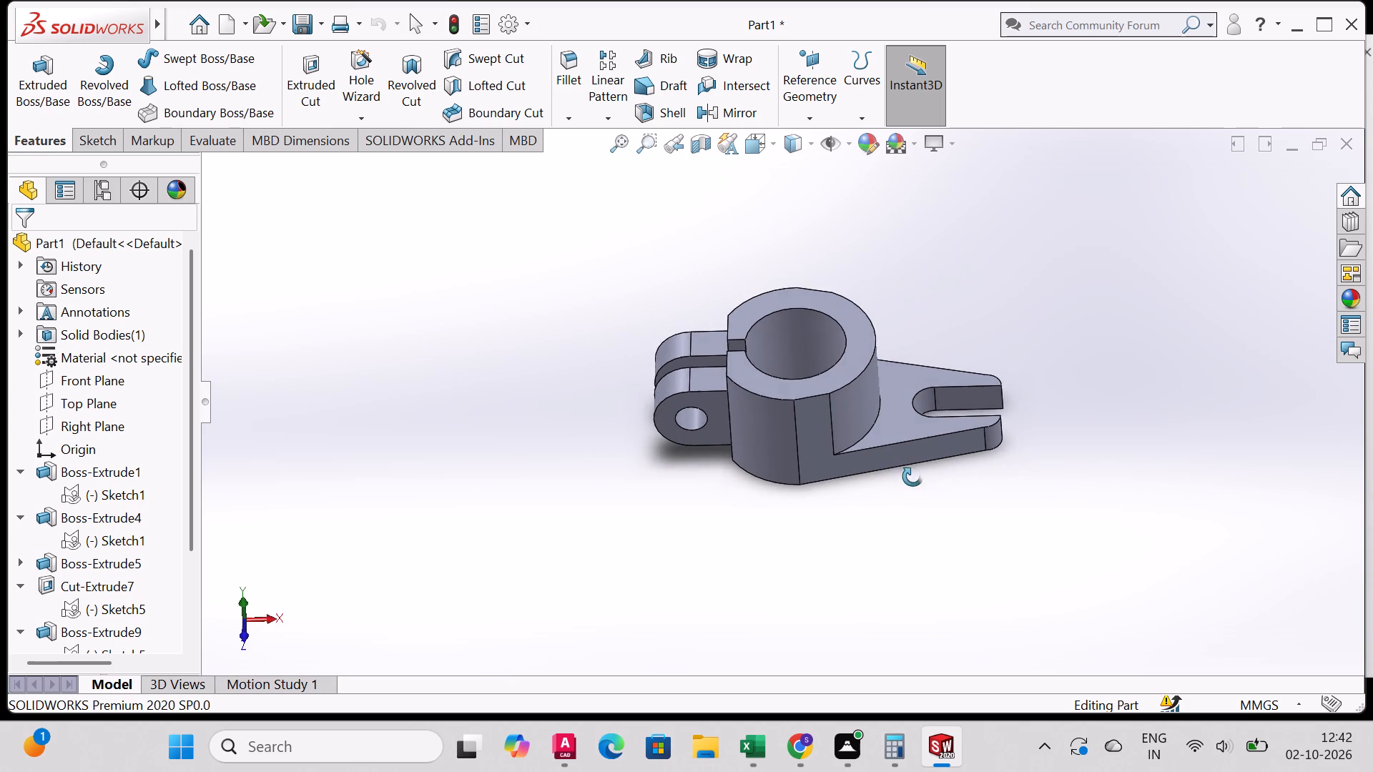
middle_drag(912, 477, 898, 448)
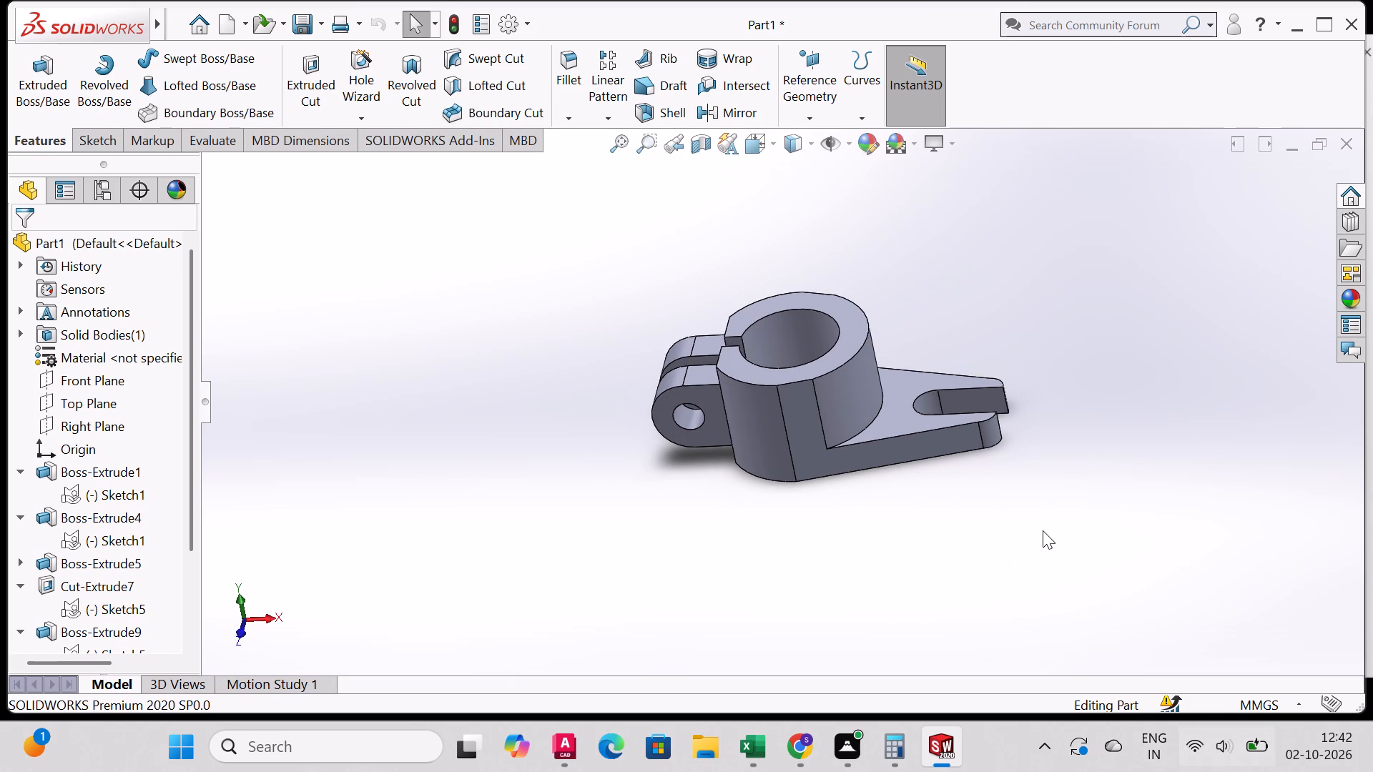
middle_drag(1041, 518, 1037, 469)
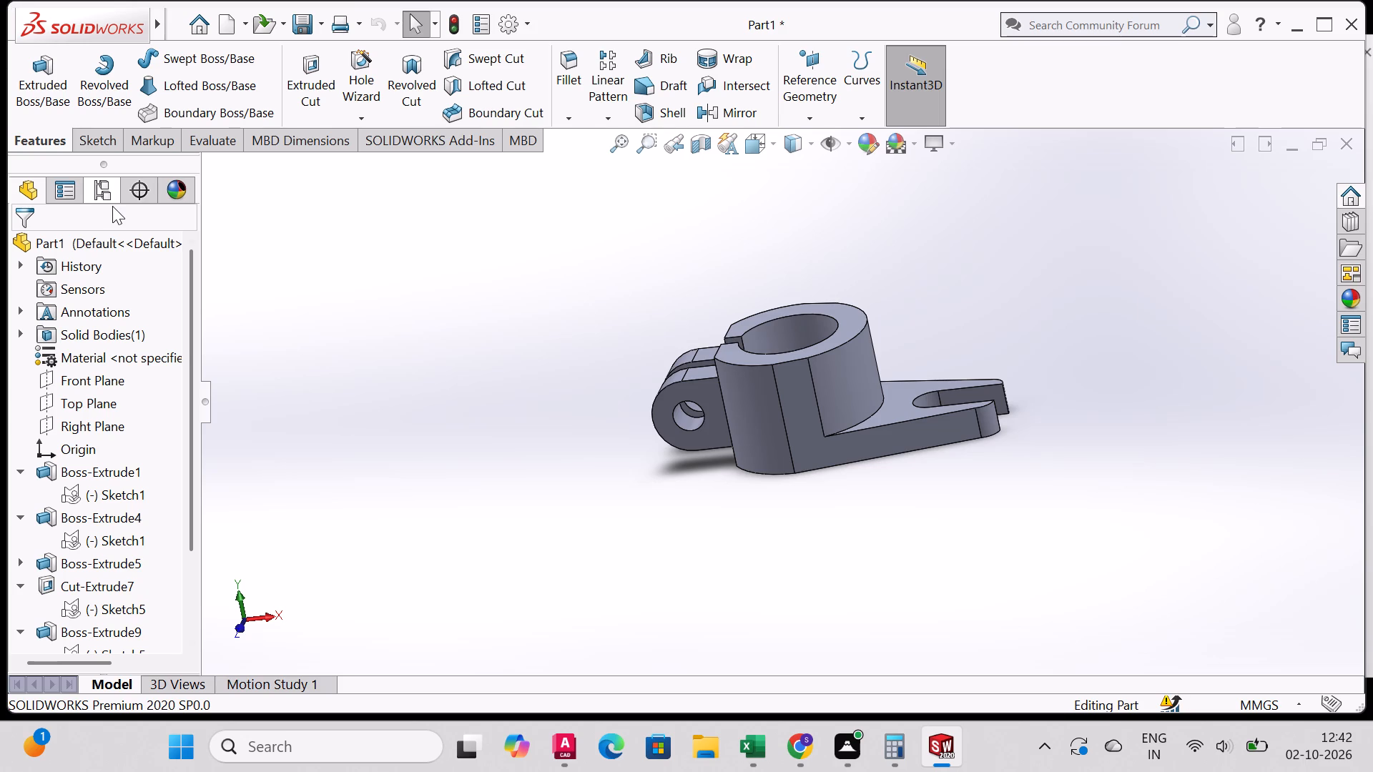
key(ctrl+s)
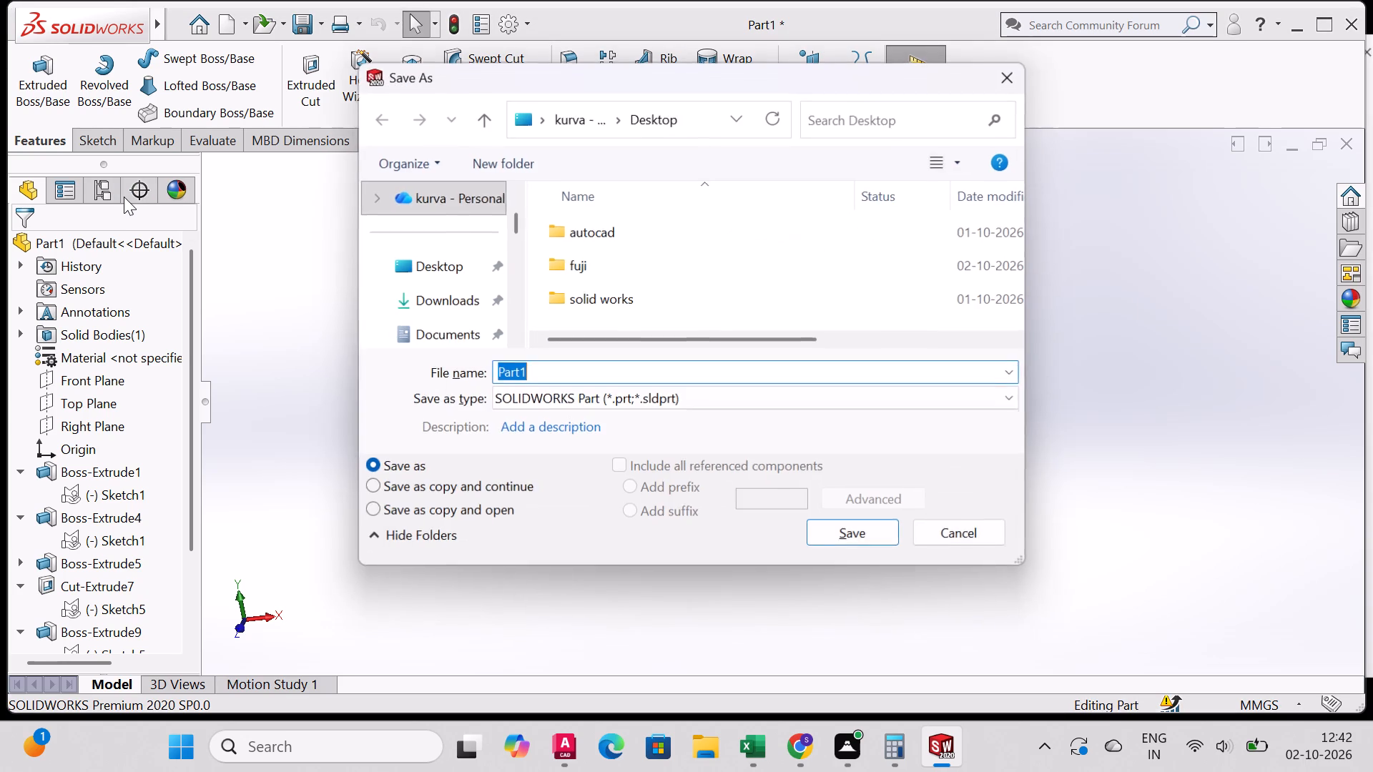
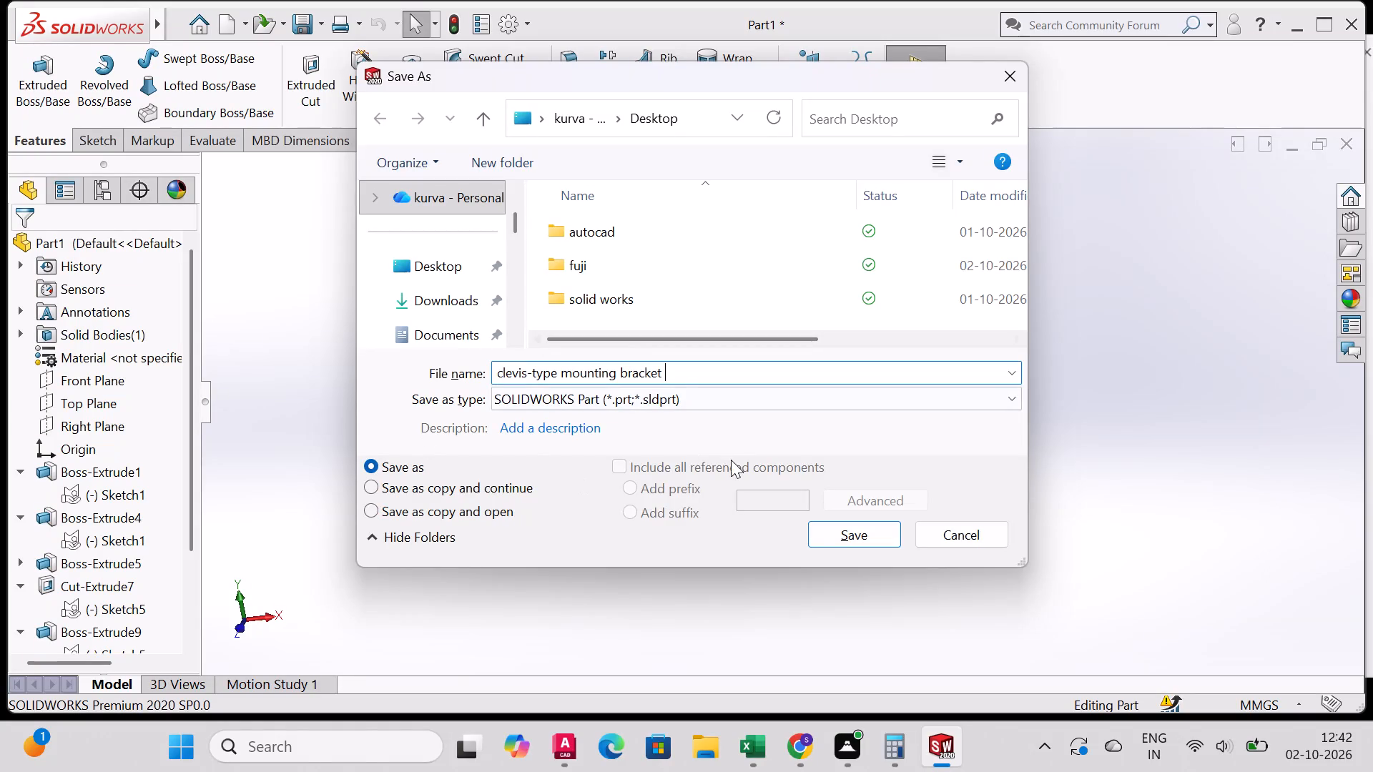
Save the part to the Desktop as a SOLIDWORKS part file named clevis-type mounting bracket.
click(833, 541)
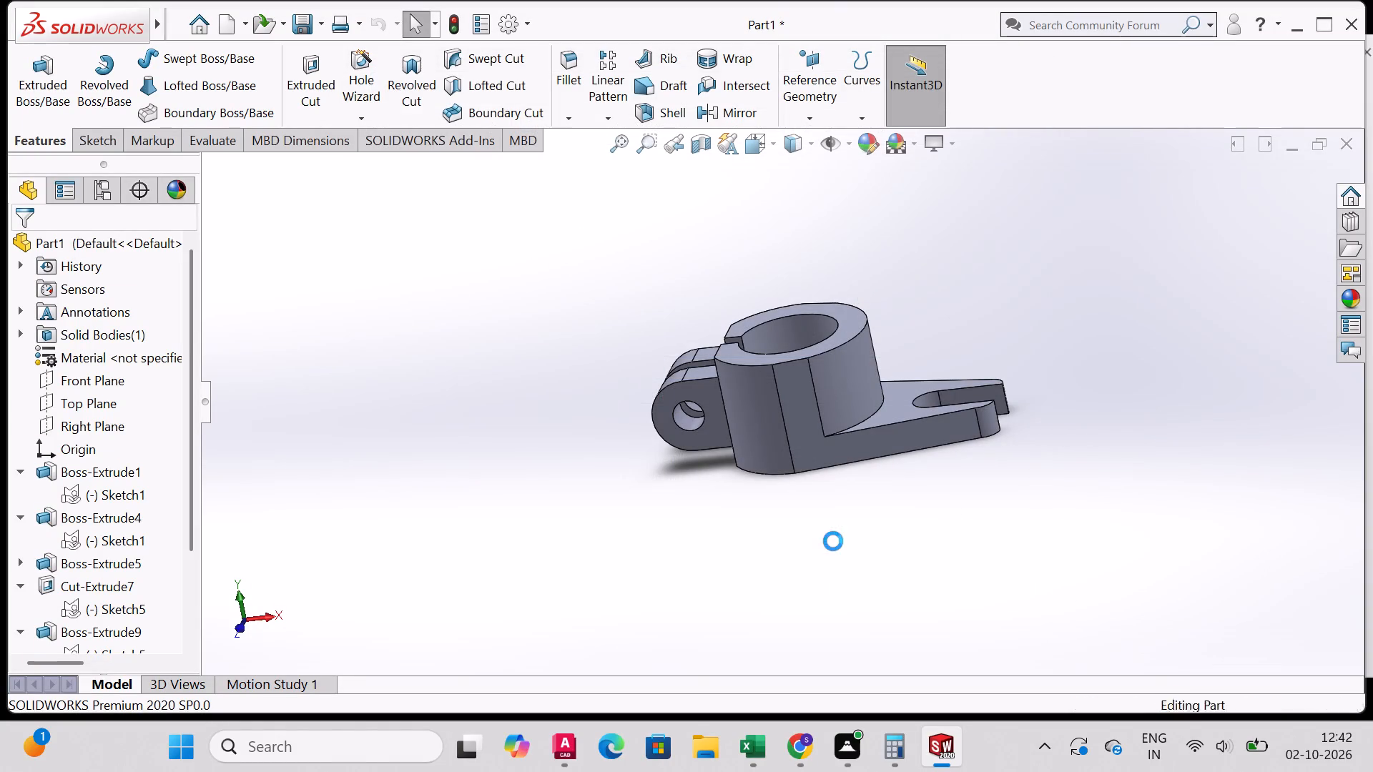